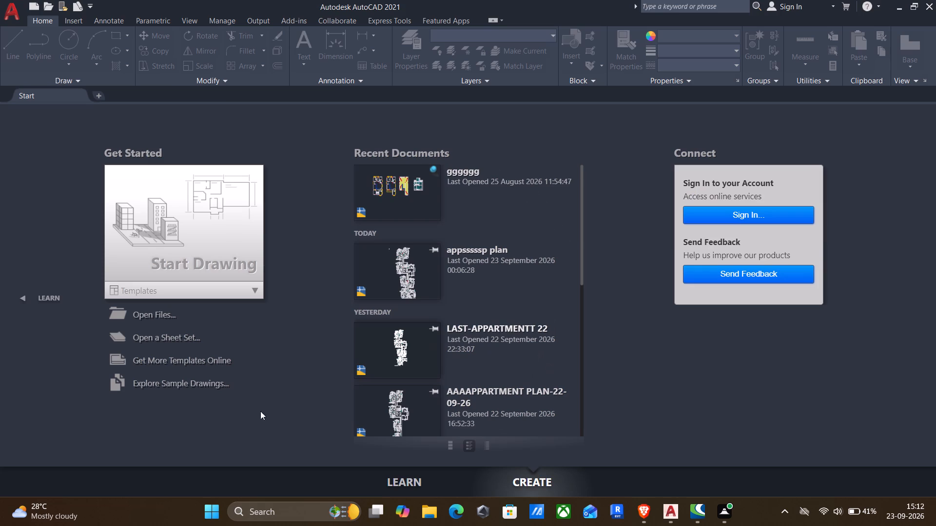
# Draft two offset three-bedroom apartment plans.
# Start a new blank drawing and dismiss the Properties palette.
pyautogui.click(217, 203)
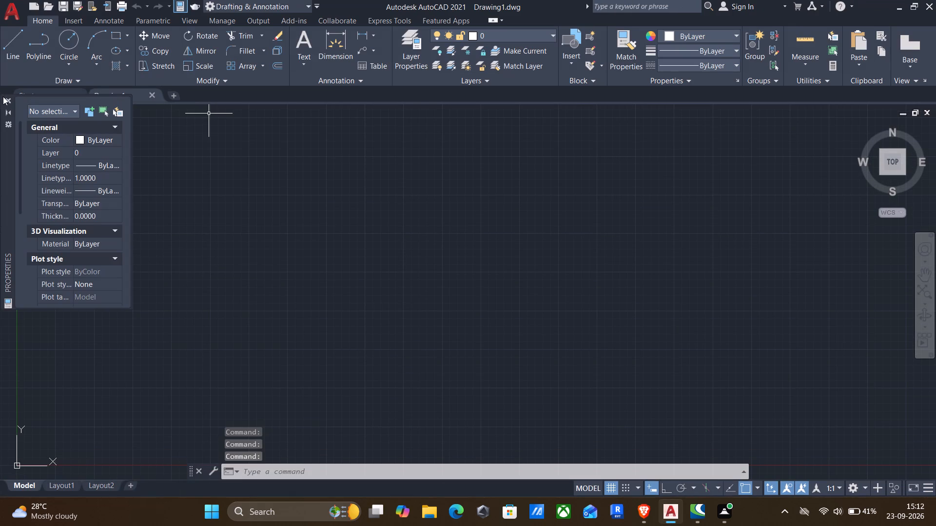
pyautogui.click(6, 101)
# Configure the drawing units to Engineering length type with a precision of 0'-0".
pyautogui.write('un')
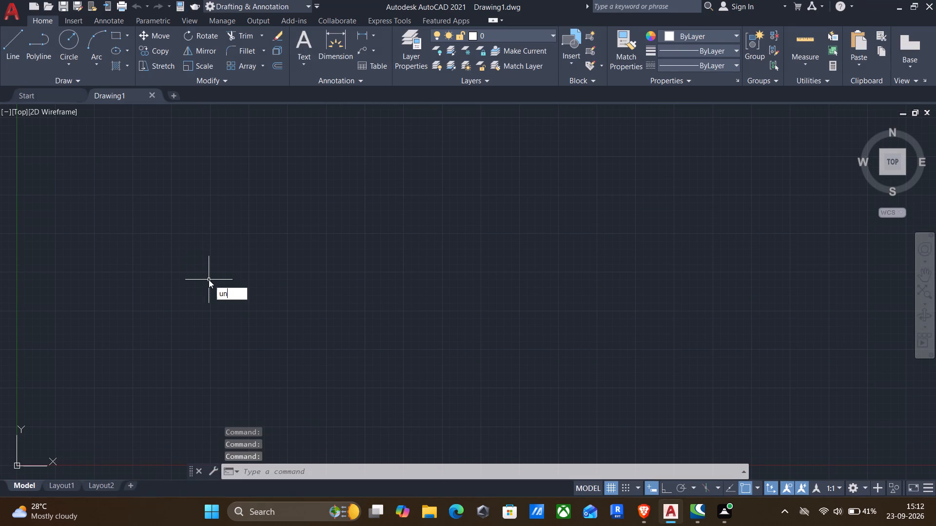
pyautogui.press('Return')
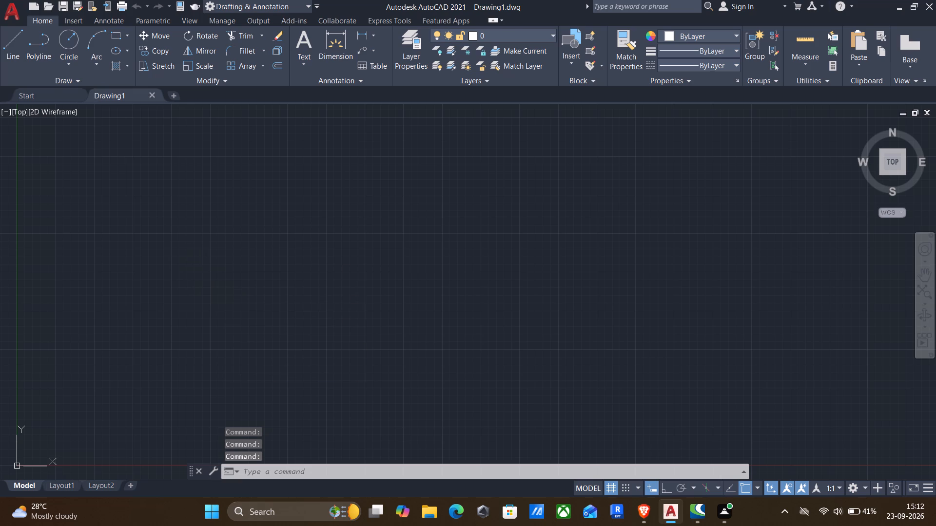
pyautogui.click(443, 169)
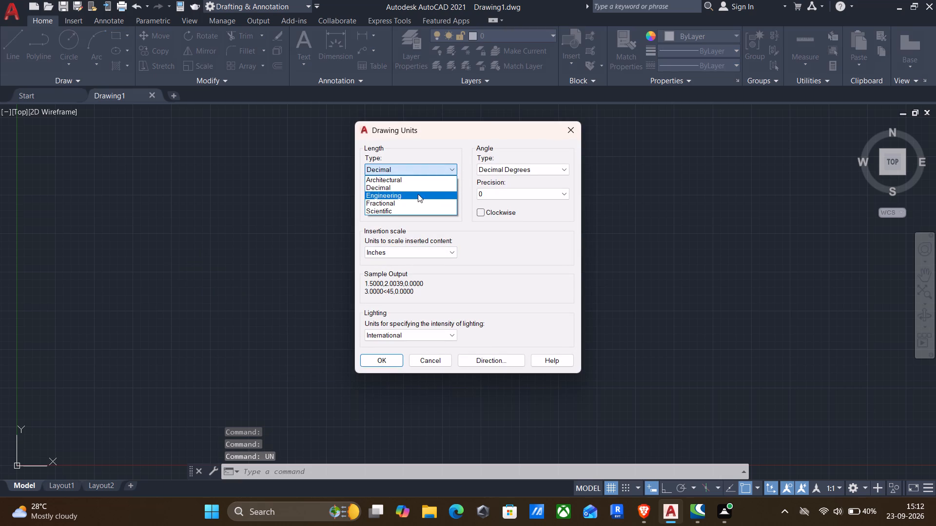
pyautogui.click(415, 192)
pyautogui.click(408, 194)
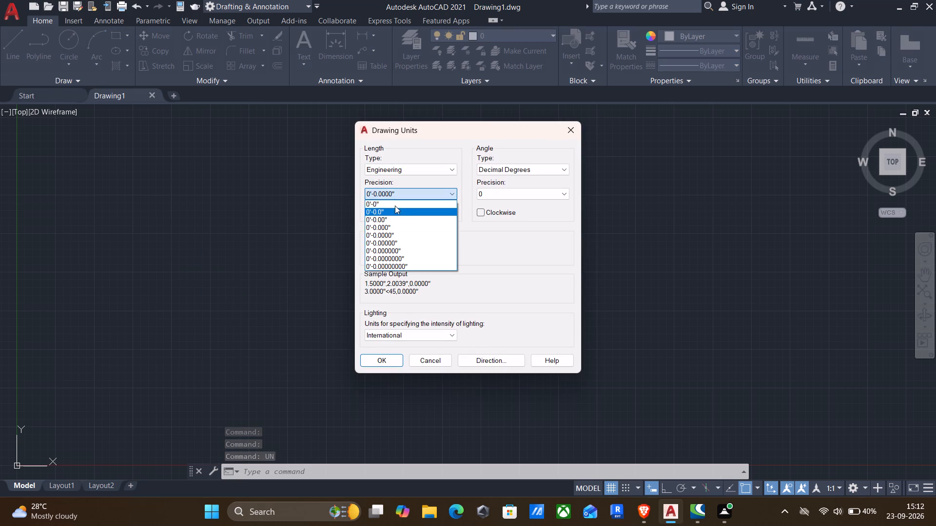
pyautogui.click(394, 206)
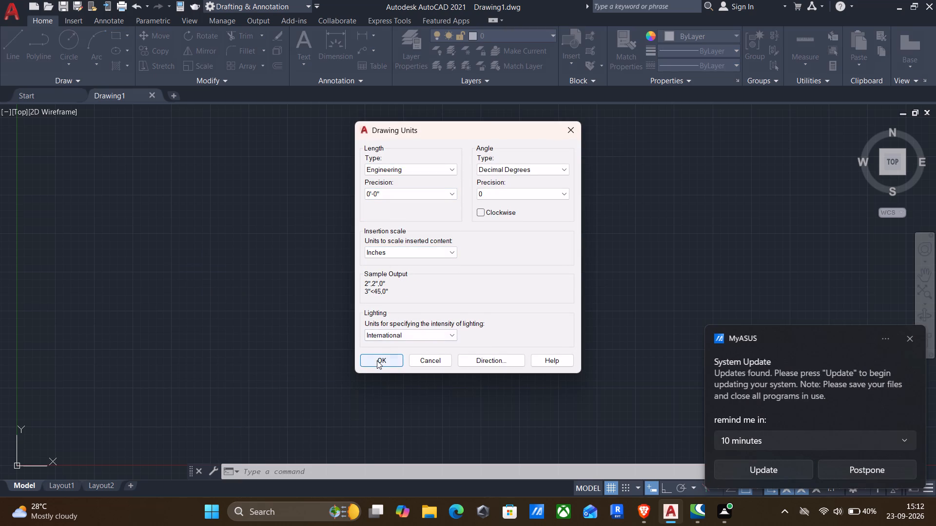
pyautogui.click(377, 360)
# Set the model space limits from 0,0 to 250',250' and apply Zoom All.
pyautogui.write('lim')
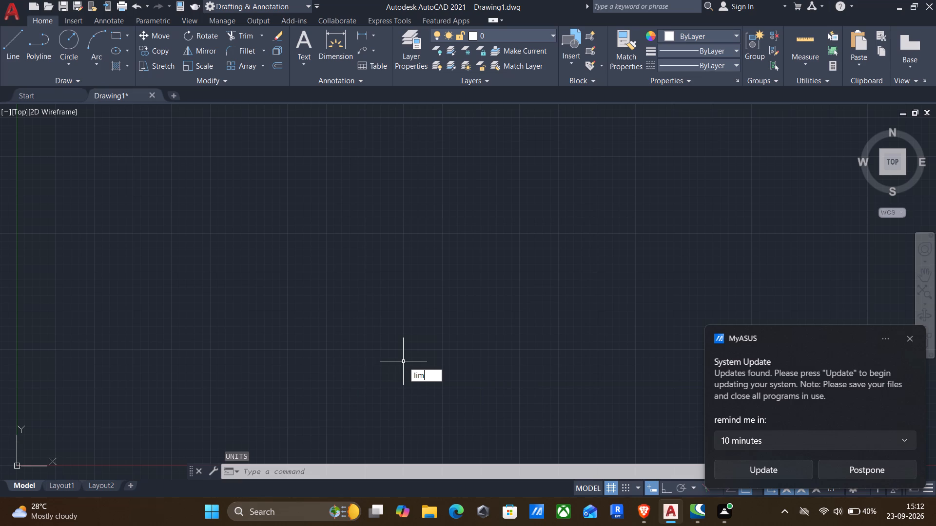
pyautogui.press('Return')
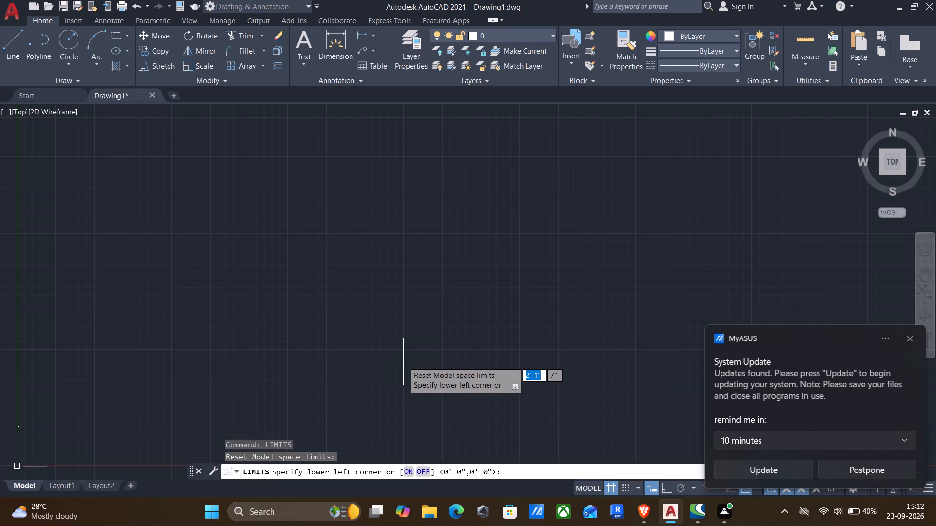
pyautogui.write('0,0')
pyautogui.press('Return')
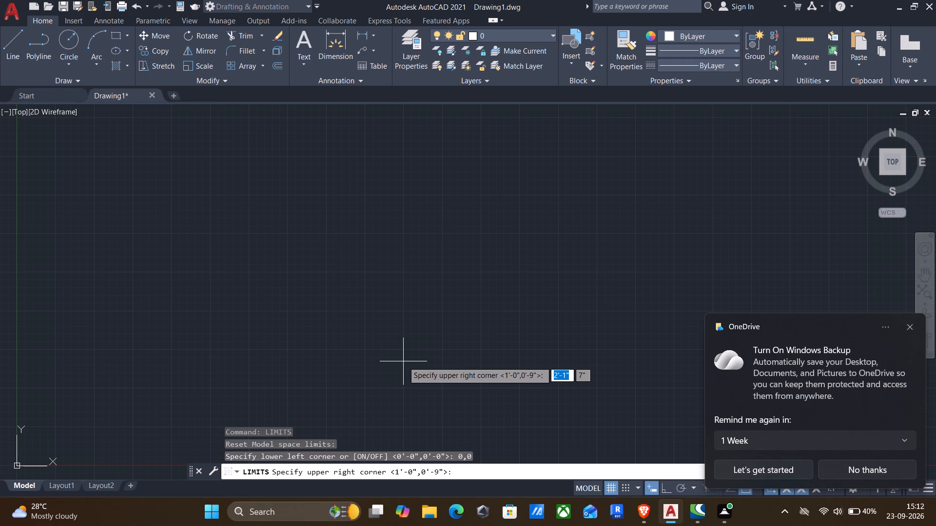
pyautogui.write('250')
pyautogui.write("',250'")
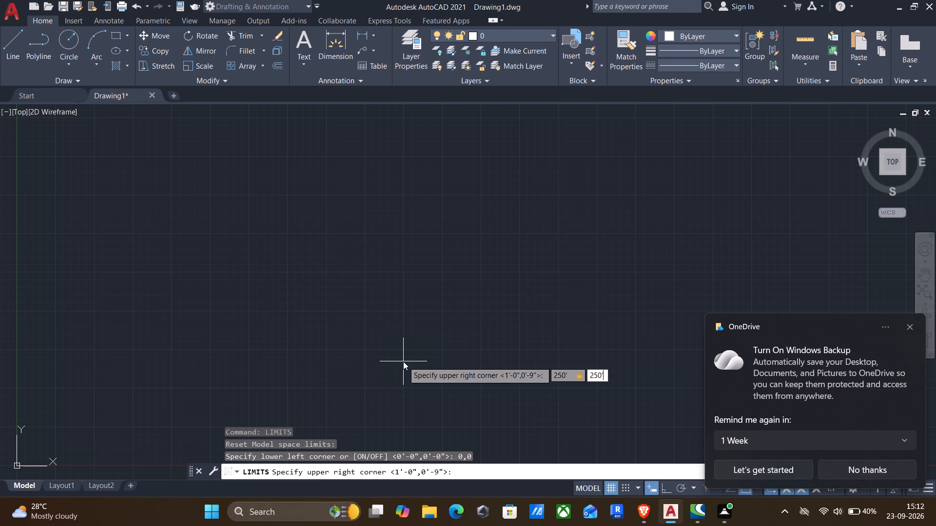
pyautogui.press('Return')
pyautogui.press('z')
pyautogui.press('Return')
pyautogui.press('a')
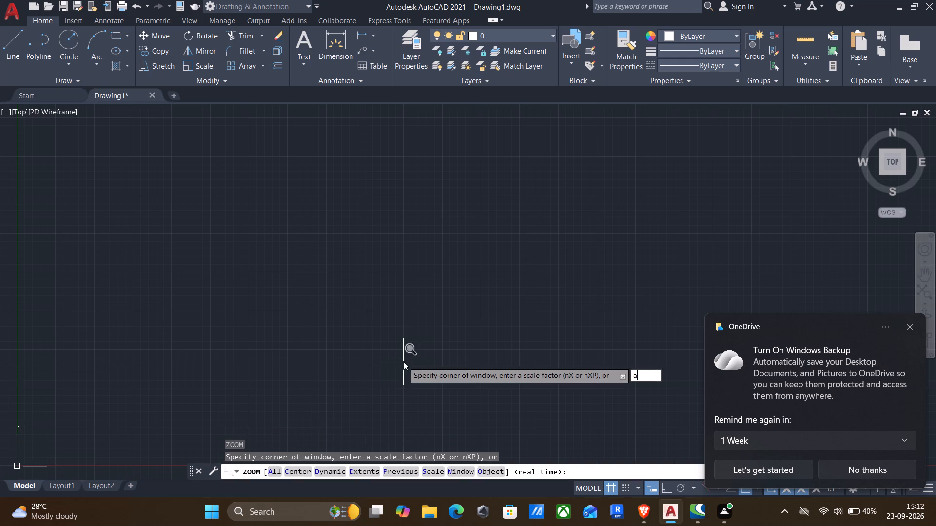
pyautogui.press('Return')
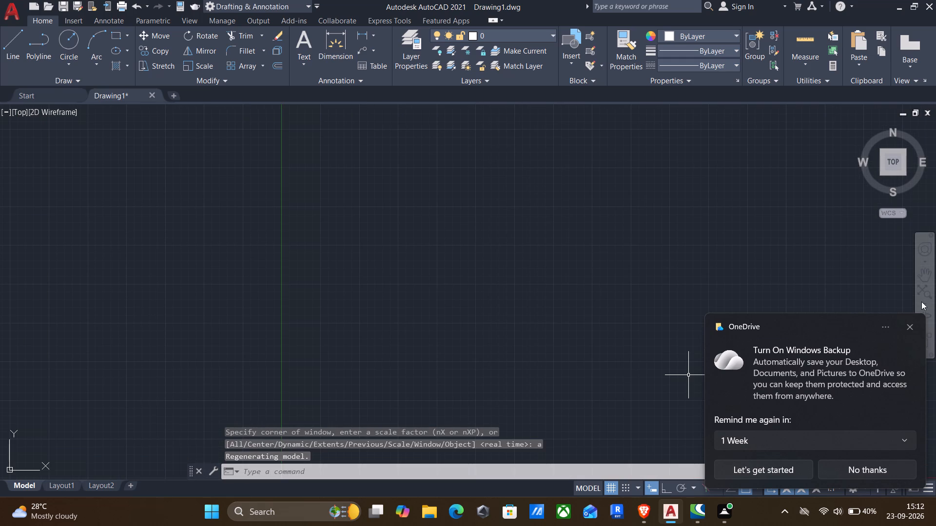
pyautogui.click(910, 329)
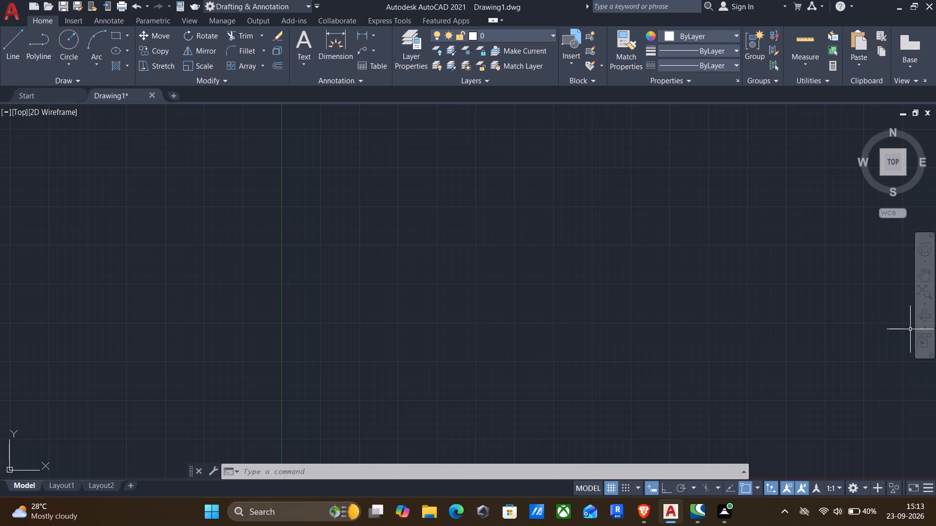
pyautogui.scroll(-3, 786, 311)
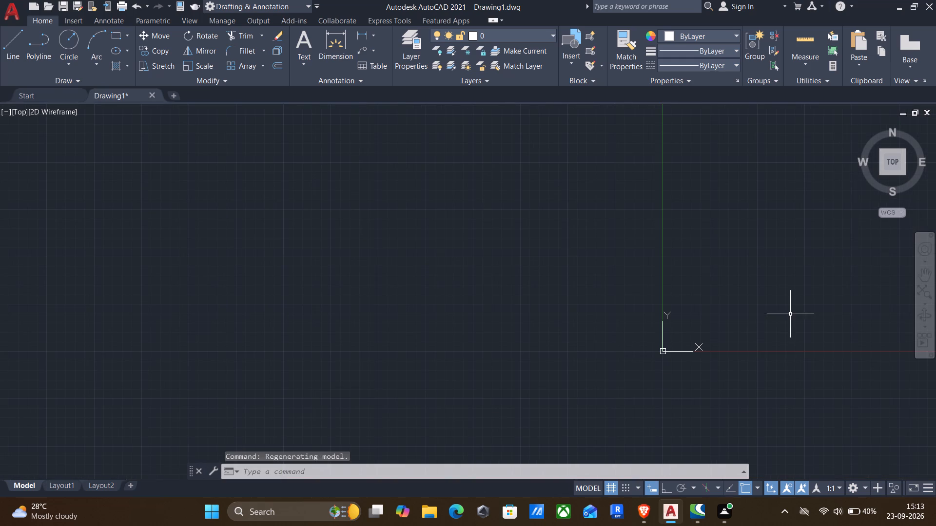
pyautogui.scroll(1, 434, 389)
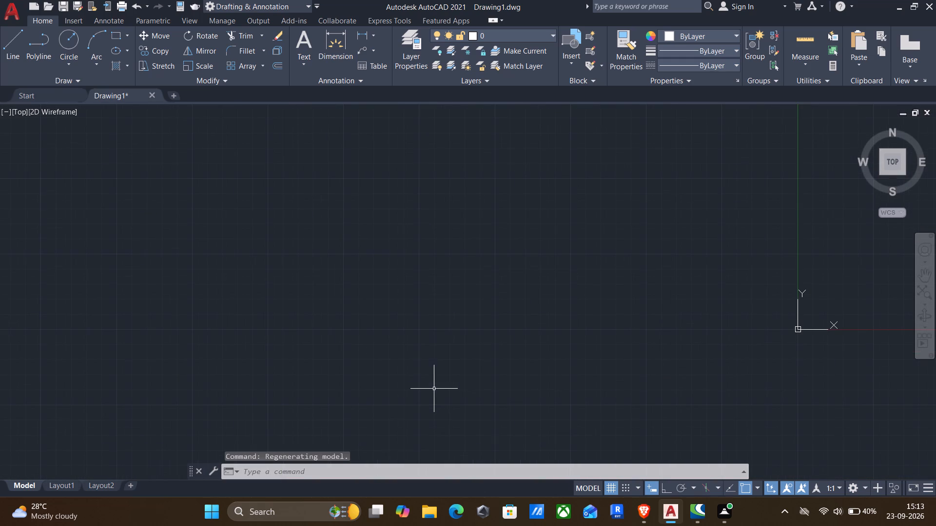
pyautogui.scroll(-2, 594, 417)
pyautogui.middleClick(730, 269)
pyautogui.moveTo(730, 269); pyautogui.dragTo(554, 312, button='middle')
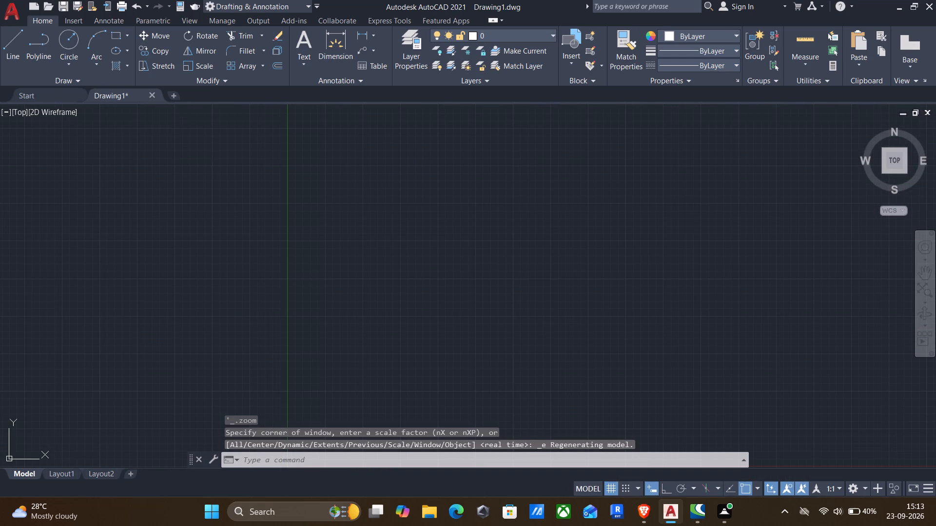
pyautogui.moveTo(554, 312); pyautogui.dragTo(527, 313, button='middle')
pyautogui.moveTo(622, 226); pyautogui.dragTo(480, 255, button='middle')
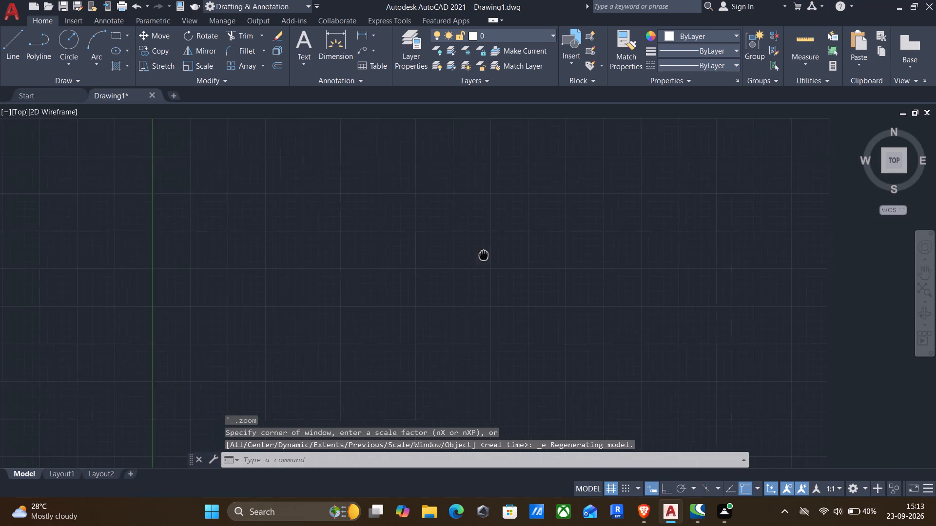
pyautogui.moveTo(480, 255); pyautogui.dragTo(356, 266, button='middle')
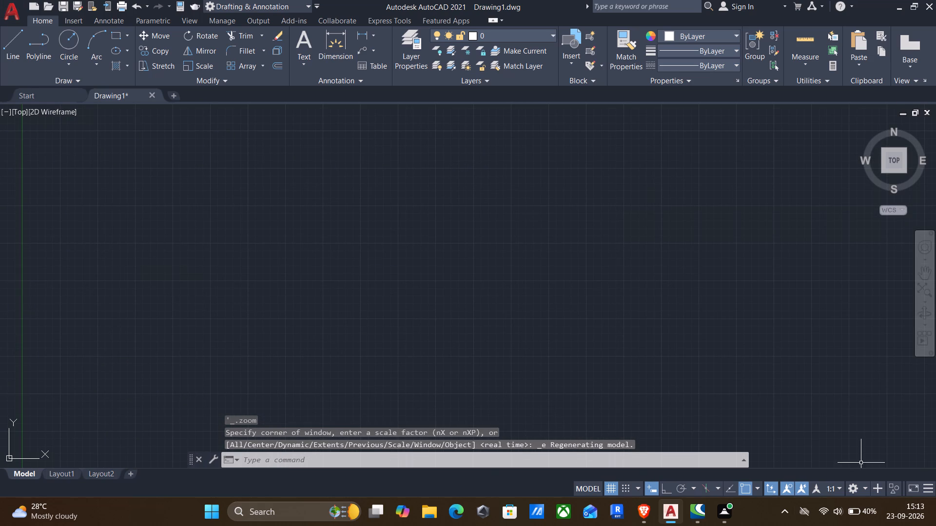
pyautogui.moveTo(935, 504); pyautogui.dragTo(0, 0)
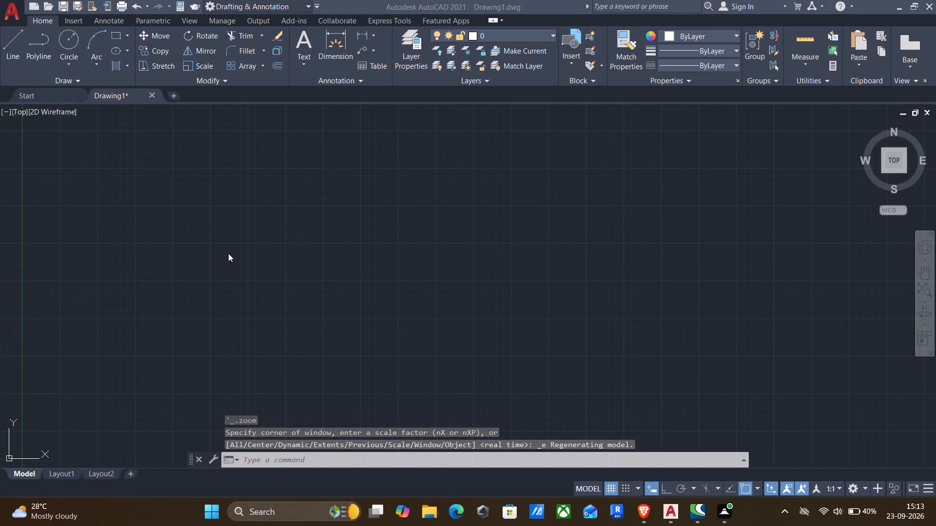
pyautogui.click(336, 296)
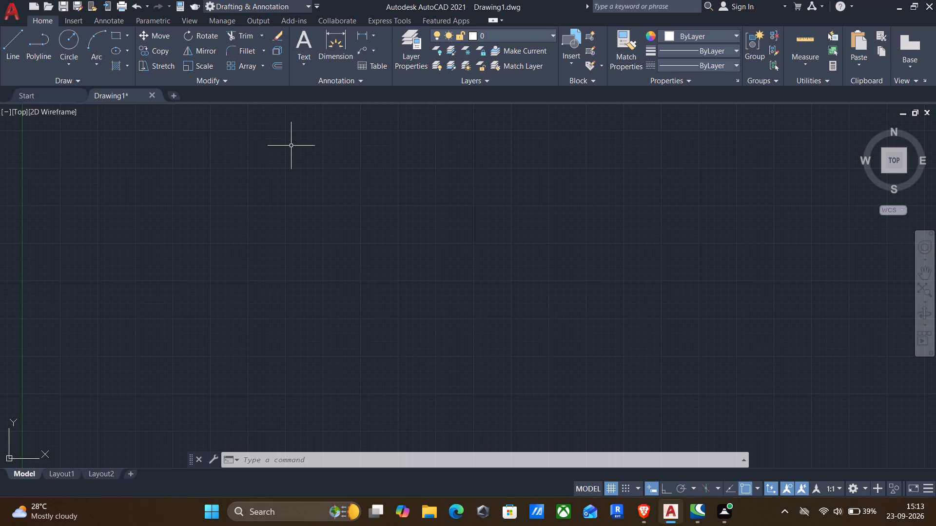
# With Ortho mode turned on, draw an 11' horizontal line in the upper part of the drawing area.
pyautogui.press('l')
pyautogui.press('Return')
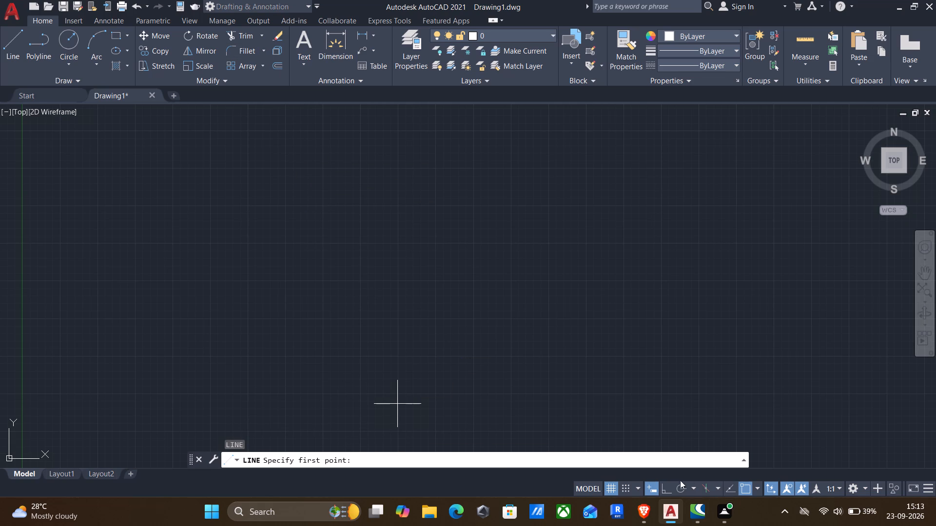
pyautogui.click(664, 490)
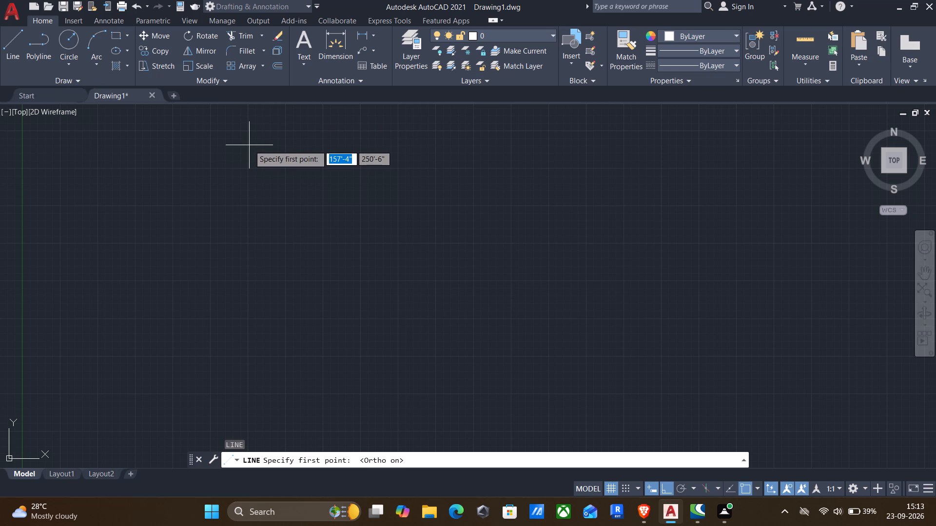
pyautogui.click(236, 181)
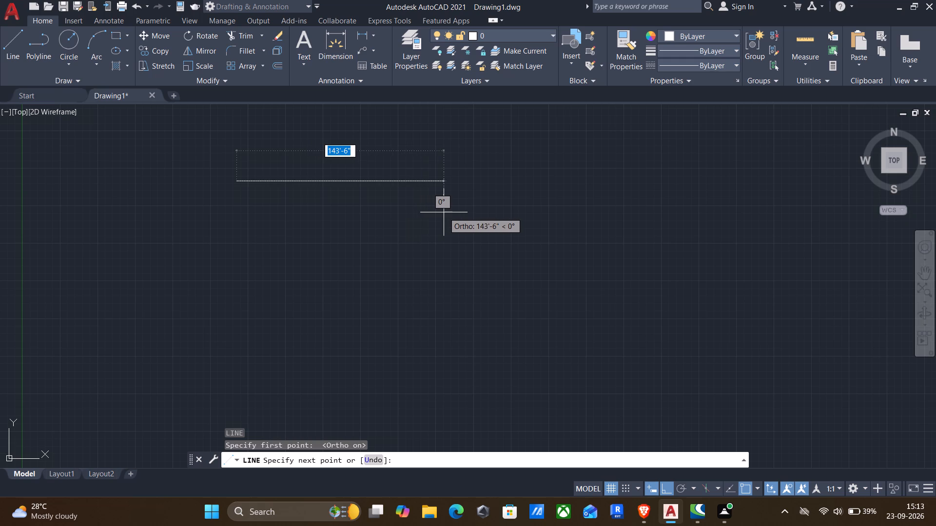
pyautogui.write("11'")
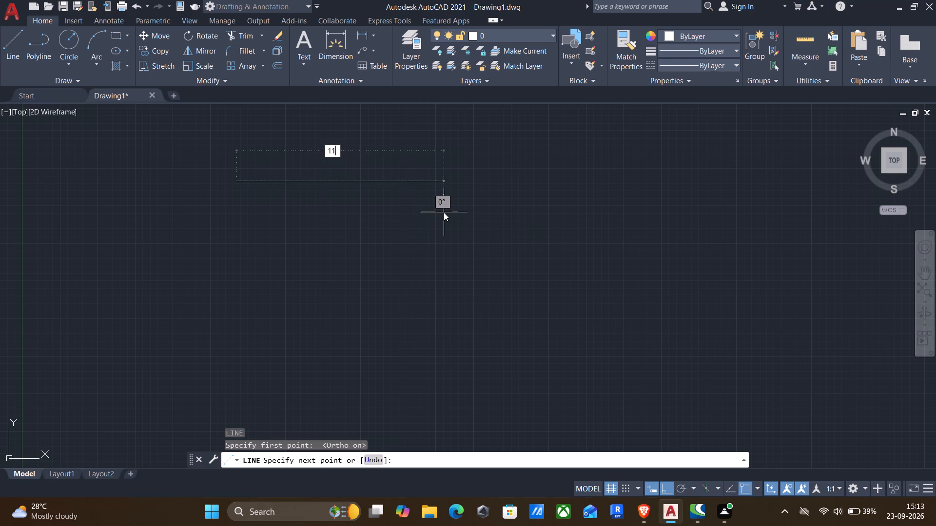
pyautogui.press('Return')
pyautogui.press('Return')
# Draw a 12' vertical line straight down from the left end of the 11' horizontal line.
pyautogui.scroll(3, 163, 150)
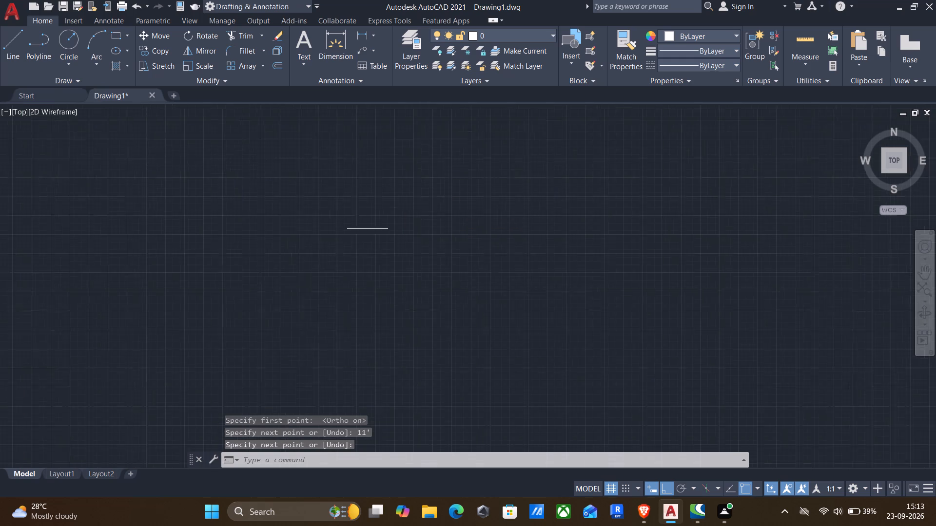
pyautogui.scroll(1, 164, 151)
pyautogui.moveTo(507, 341); pyautogui.dragTo(134, 145, button='middle')
pyautogui.press('l')
pyautogui.press('Return')
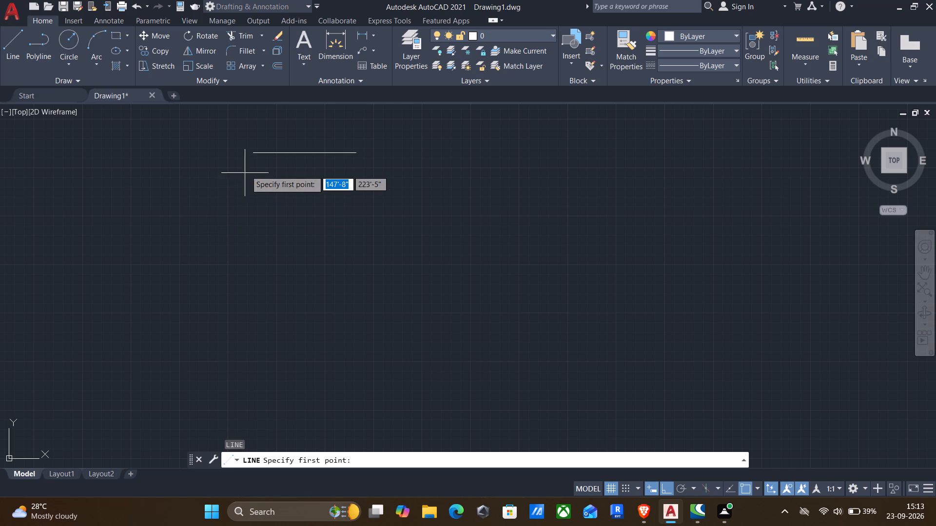
pyautogui.click(252, 151)
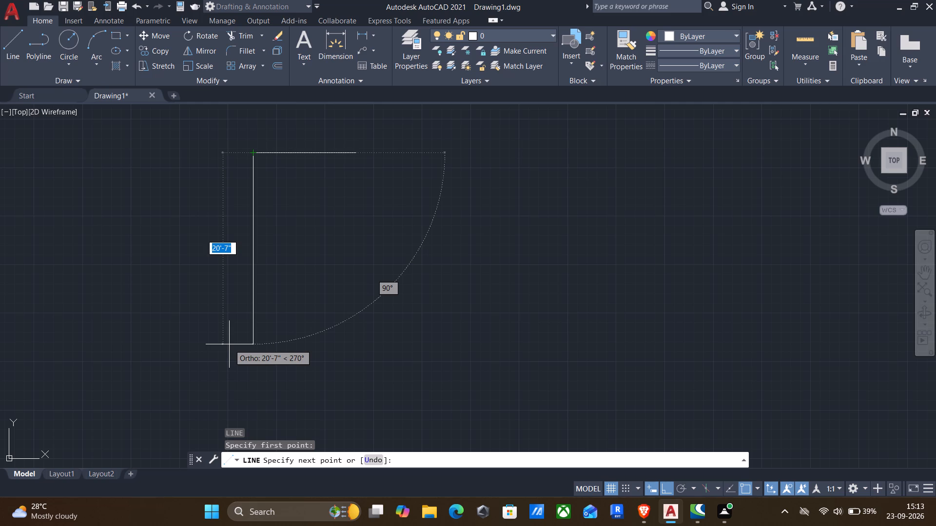
pyautogui.write("12'")
pyautogui.press('Return')
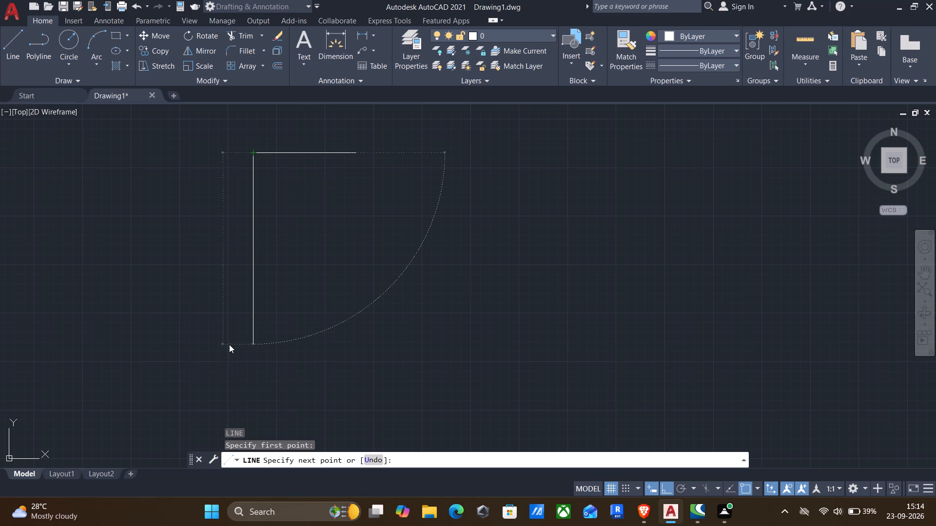
pyautogui.press('Return')
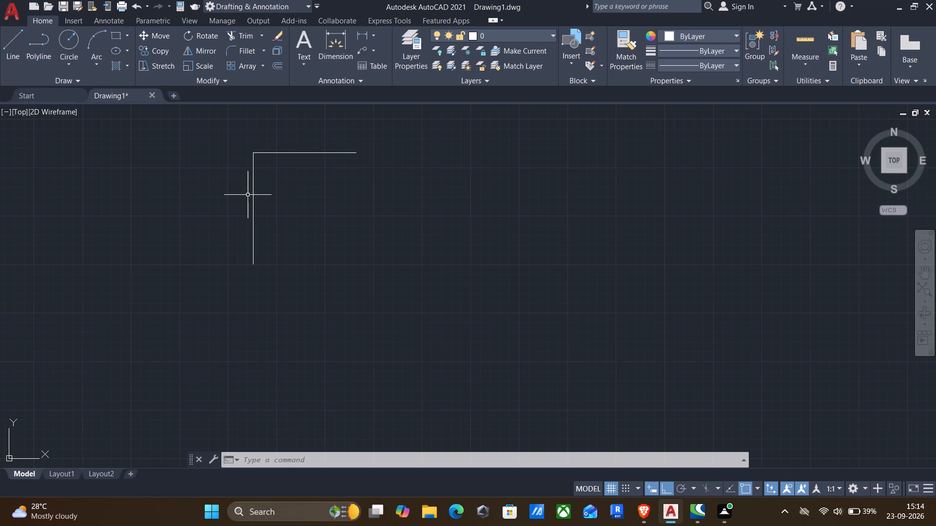
# Offset the 11' horizontal line 9" downward to form the wall thickness.
pyautogui.press('o')
pyautogui.press('Return')
pyautogui.click(300, 144)
pyautogui.moveTo(291, 247); pyautogui.dragTo(295, 233)
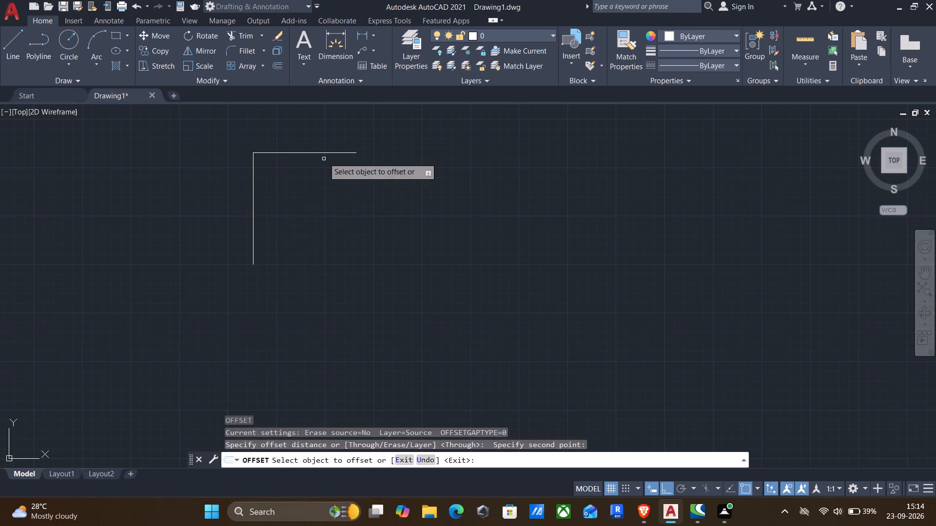
pyautogui.click(304, 154)
pyautogui.write('9"')
pyautogui.press('Return')
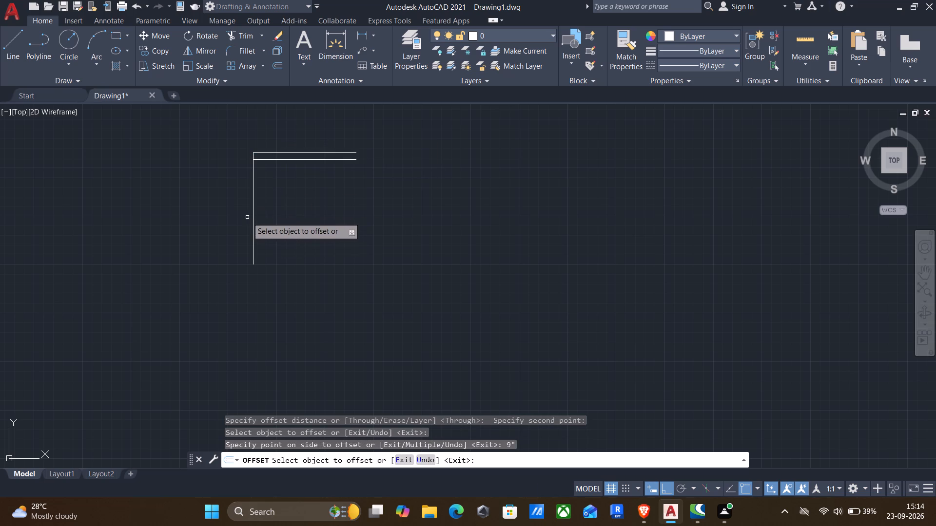
# Offset the 12' vertical line 9" to its right to form the side wall's thickness.
pyautogui.click(251, 215)
pyautogui.click(253, 214)
pyautogui.press('9')
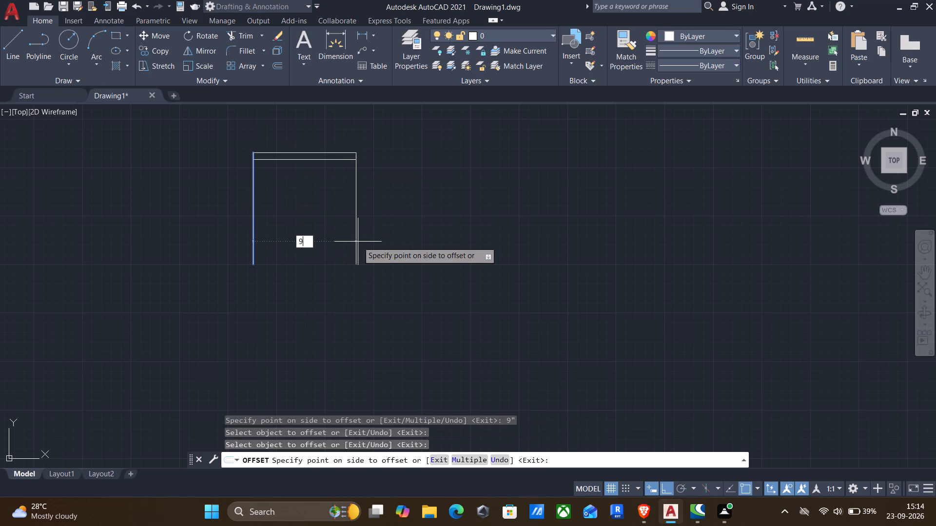
pyautogui.hotkey('shift', '"')
pyautogui.press('Return')
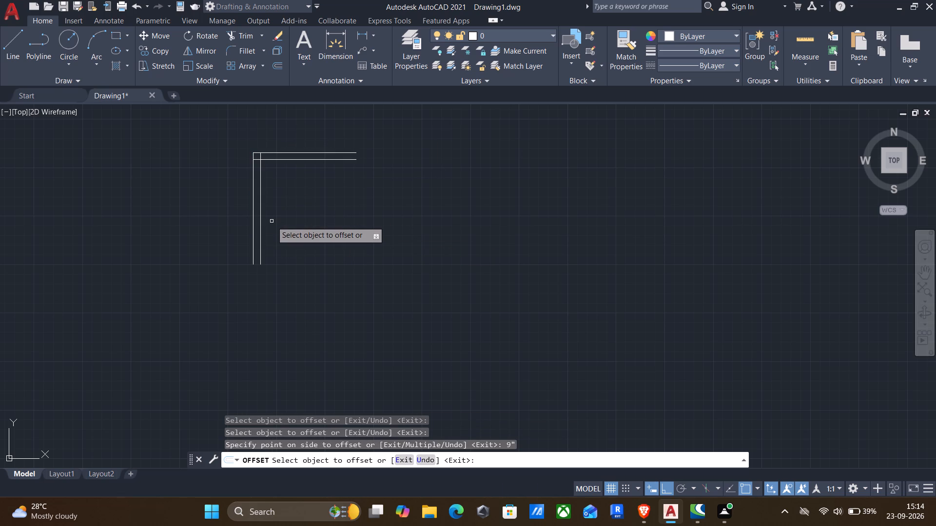
pyautogui.press('Return')
pyautogui.moveTo(287, 252); pyautogui.dragTo(316, 210, button='middle')
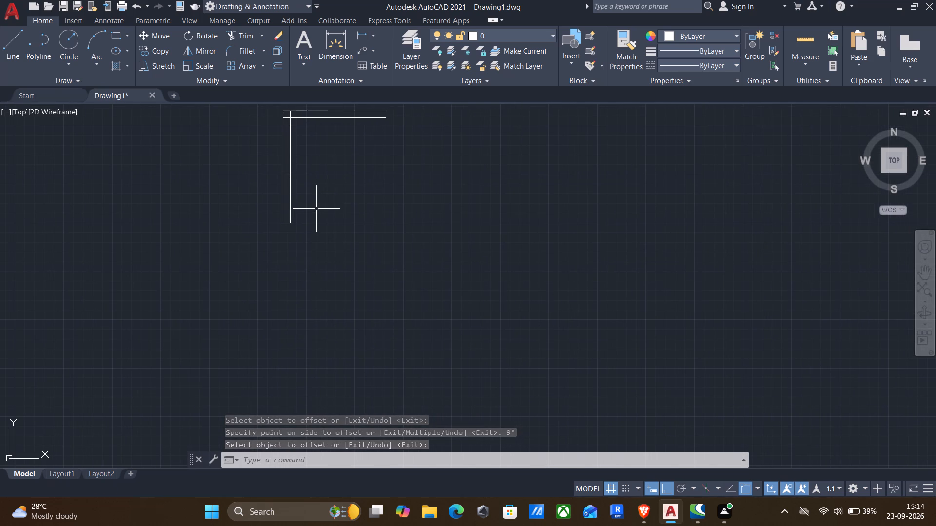
# Extend the side wall's outer face with a long vertical line straight down from near the lower end of the 12' line.
pyautogui.press('l')
pyautogui.press('Return')
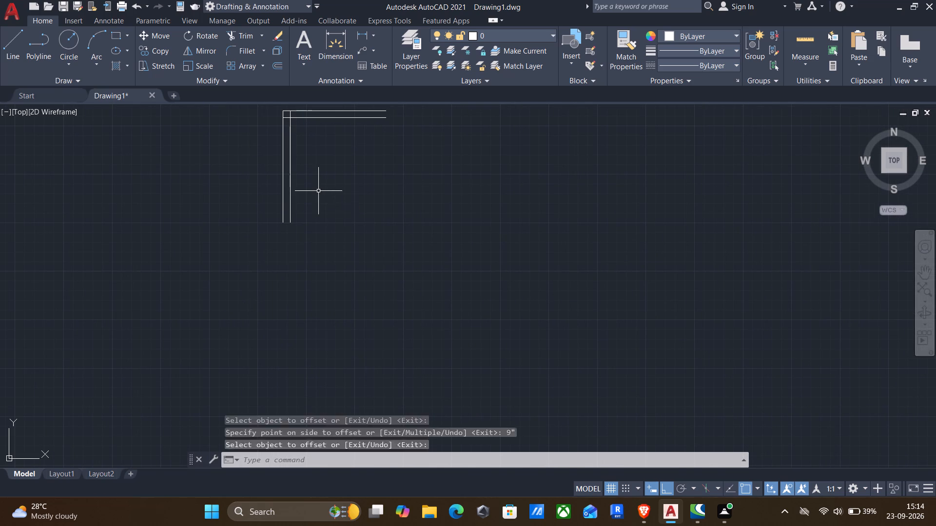
pyautogui.click(283, 216)
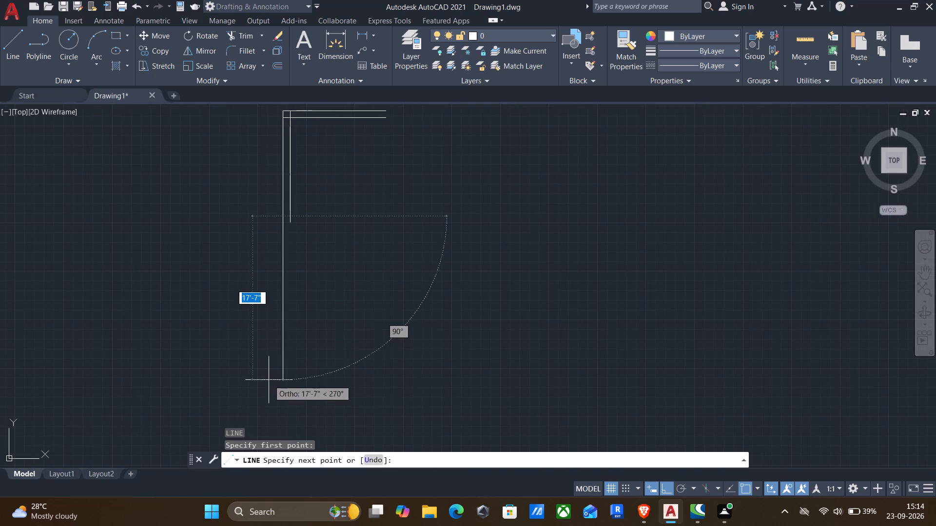
pyautogui.click(269, 415)
pyautogui.press('Return')
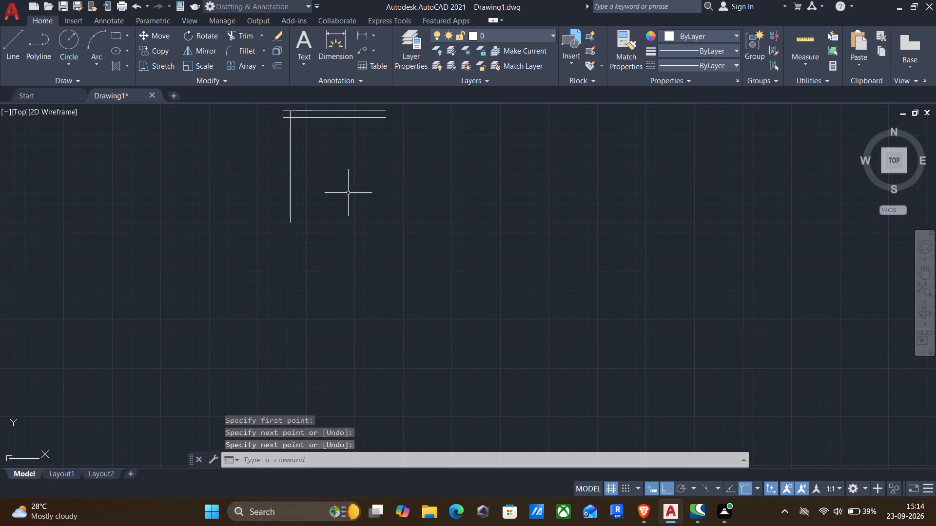
# Draw a vertical line about 26'-7" long straight down from the lower end of the side wall's inner line.
pyautogui.press('Return')
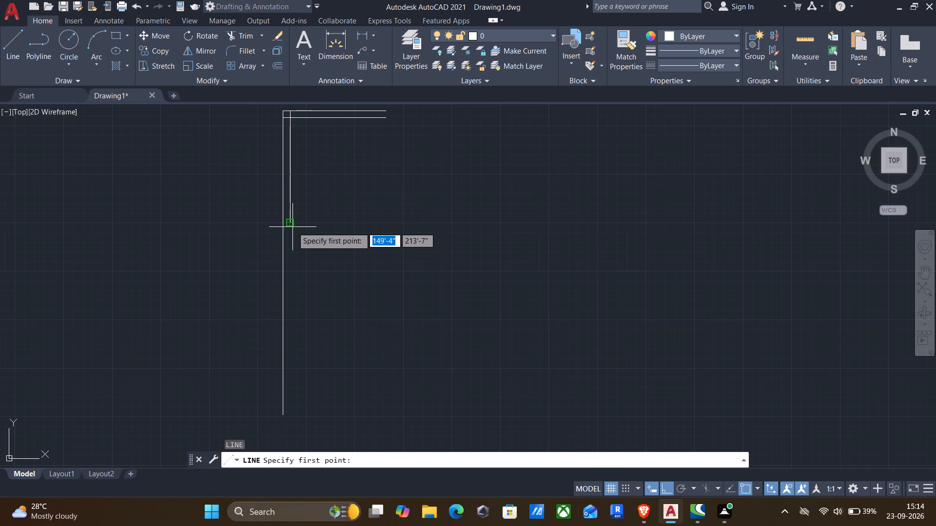
pyautogui.click(289, 224)
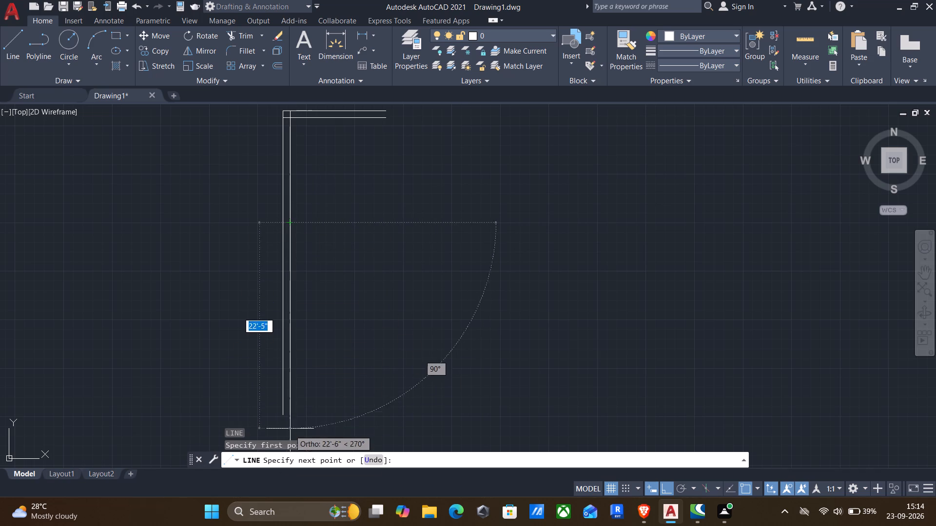
pyautogui.moveTo(292, 422); pyautogui.dragTo(300, 306, button='middle')
pyautogui.click(289, 355)
pyautogui.press('Return')
# Offset the top wall's inner horizontal line 12' downward to place the partition across the room.
pyautogui.moveTo(284, 282); pyautogui.dragTo(284, 283, button='middle')
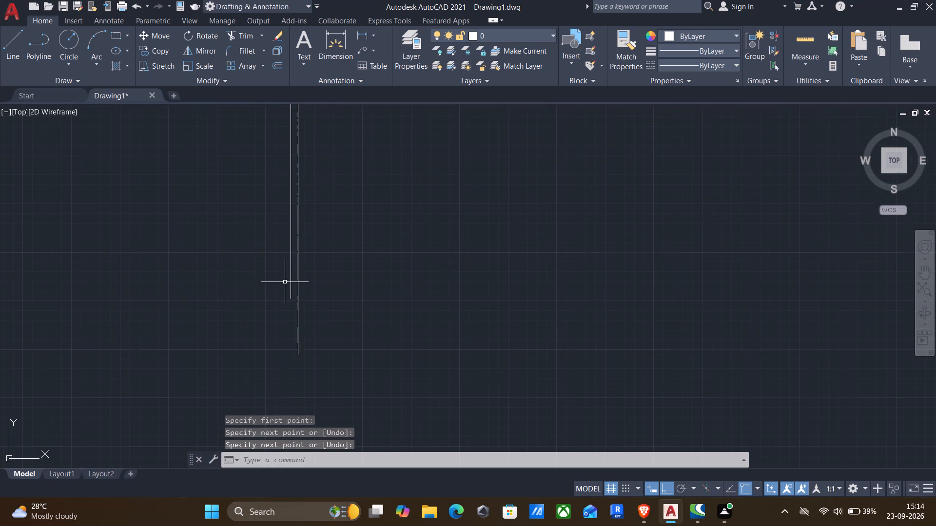
pyautogui.moveTo(284, 283); pyautogui.dragTo(269, 424, button='middle')
pyautogui.scroll(-1, 270, 330)
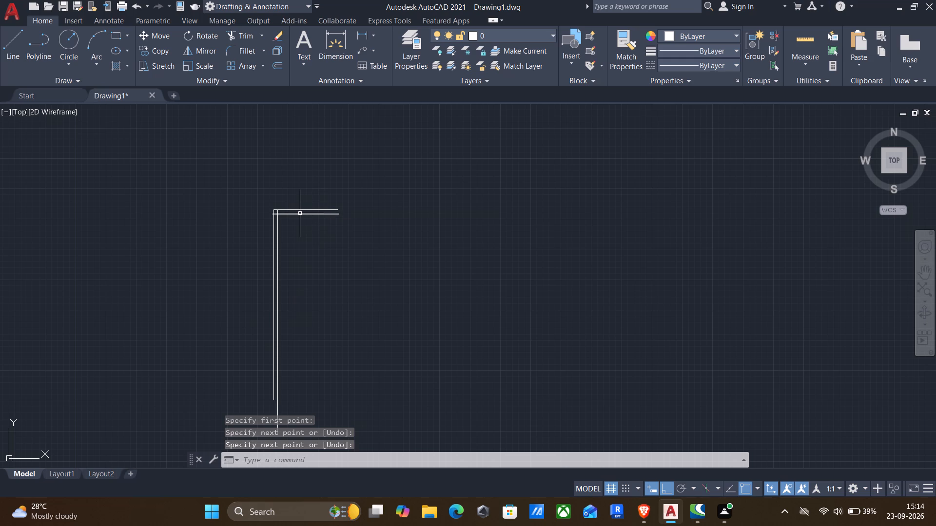
pyautogui.write('tr')
pyautogui.press('Escape')
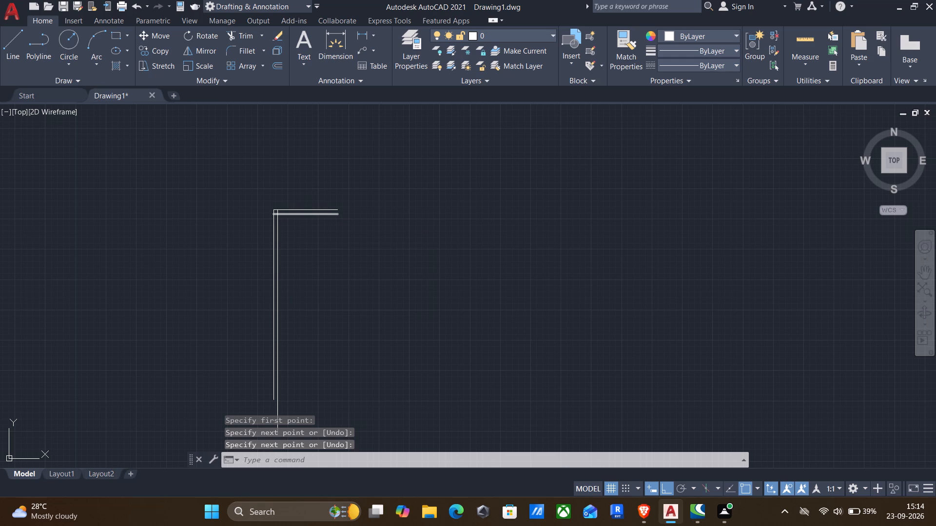
pyautogui.press('o')
pyautogui.press('Return')
pyautogui.click(282, 207)
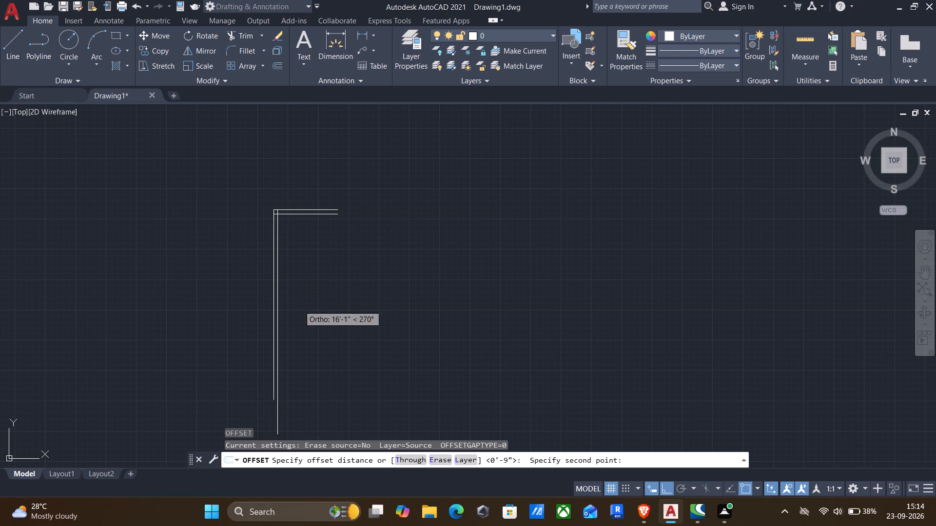
pyautogui.click(299, 305)
pyautogui.click(301, 216)
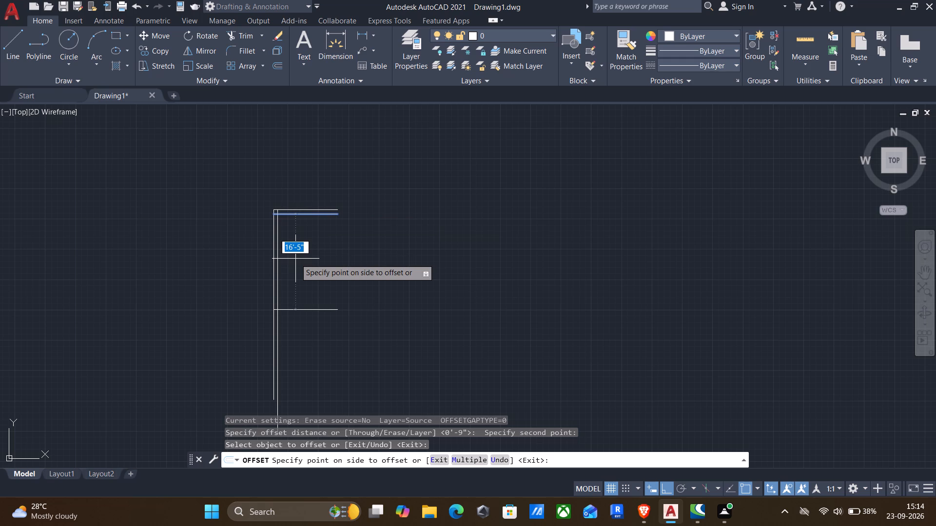
pyautogui.write("12'")
pyautogui.press('Return')
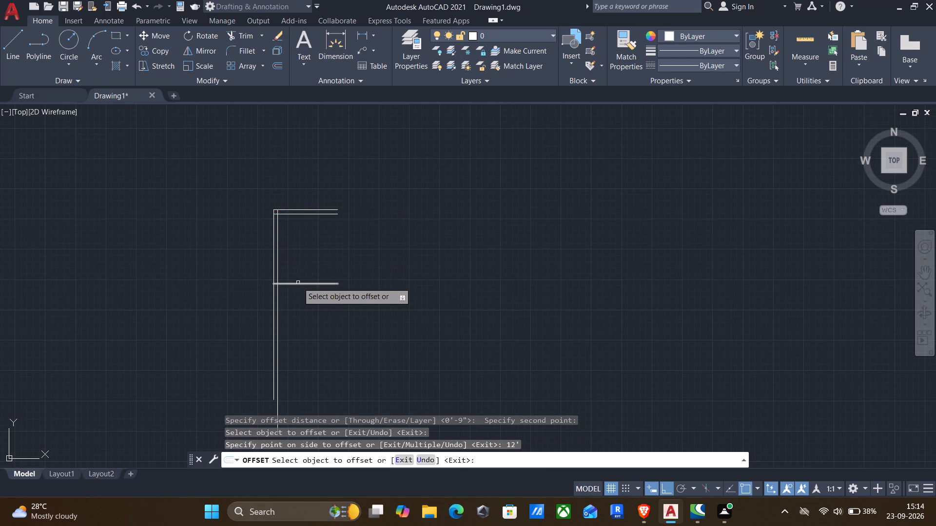
# Offset the new partition line 4.5" downward to form the partition wall's thickness.
pyautogui.click(292, 282)
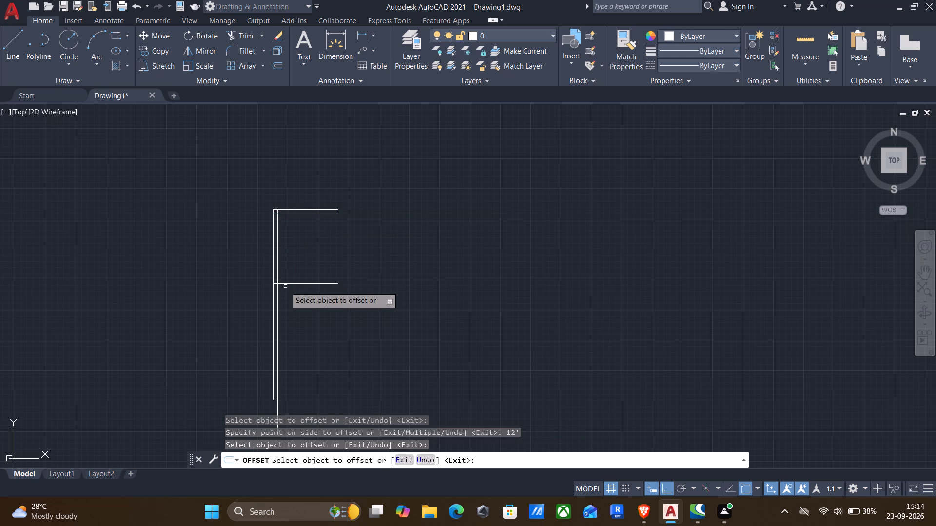
pyautogui.click(289, 284)
pyautogui.press('9')
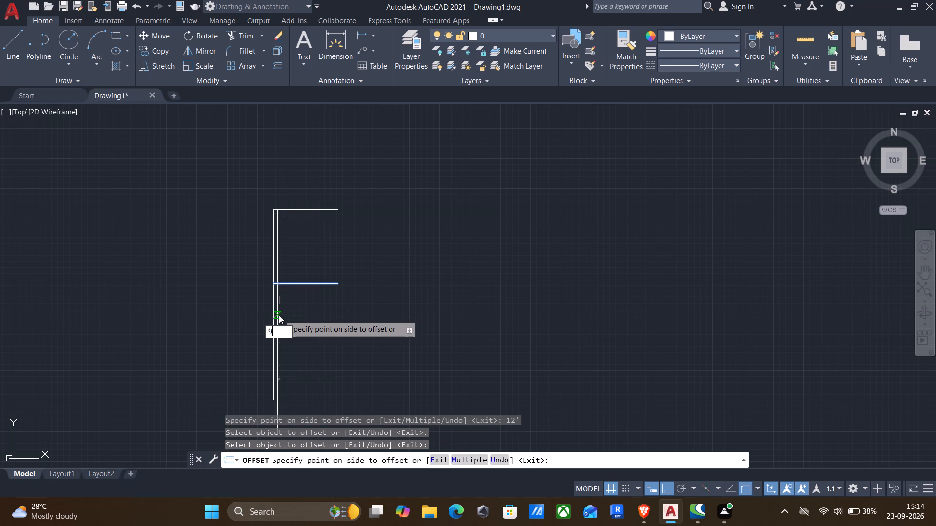
pyautogui.press('BackSpace')
pyautogui.press('BackSpace')
pyautogui.press('4')
pyautogui.write('.5"')
pyautogui.press('Return')
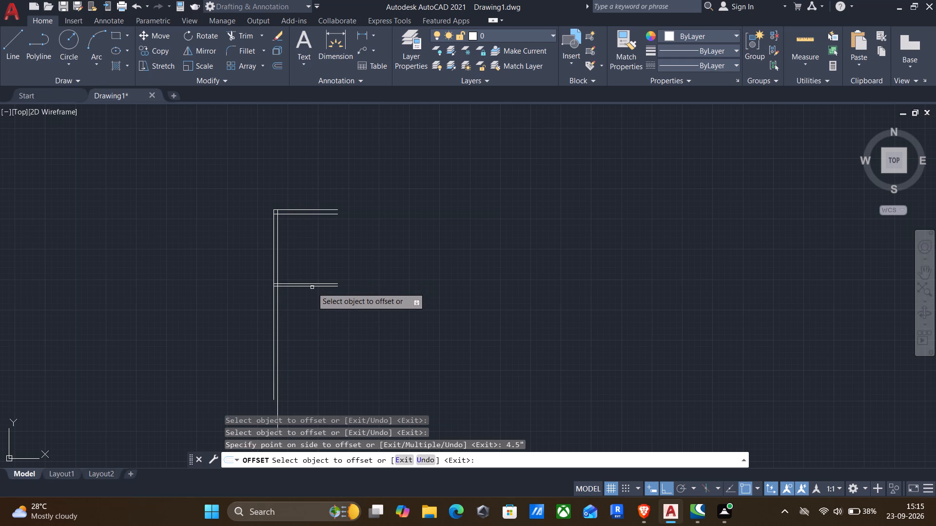
# Quick-measure the gap between the two partition lines.
pyautogui.click(799, 36)
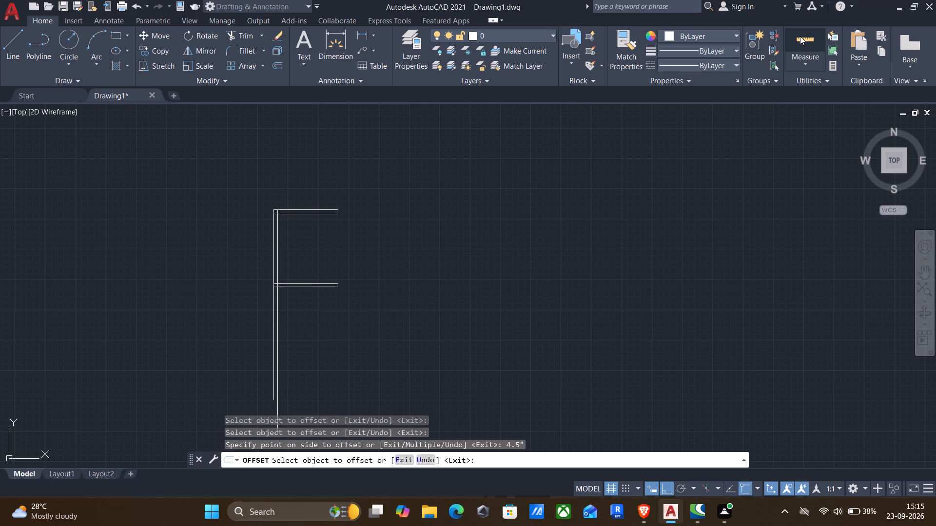
pyautogui.scroll(3, 330, 317)
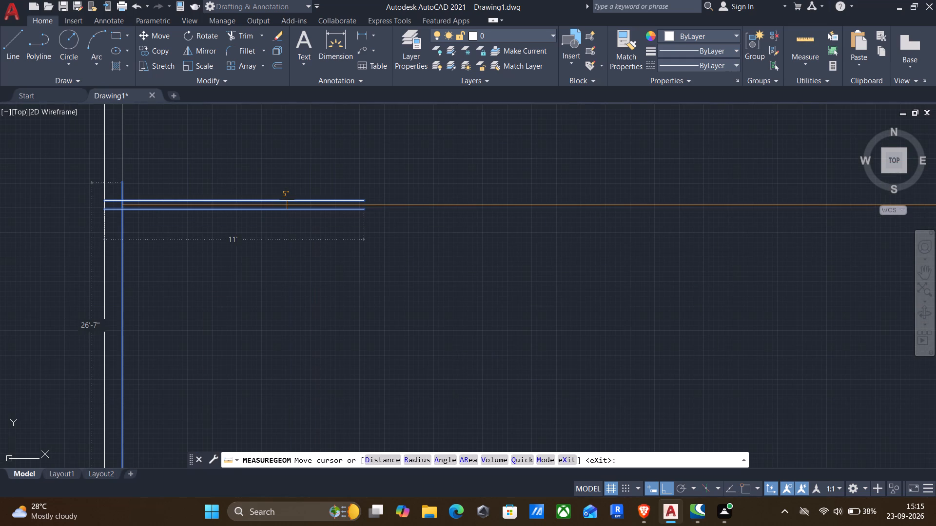
pyautogui.press('Escape')
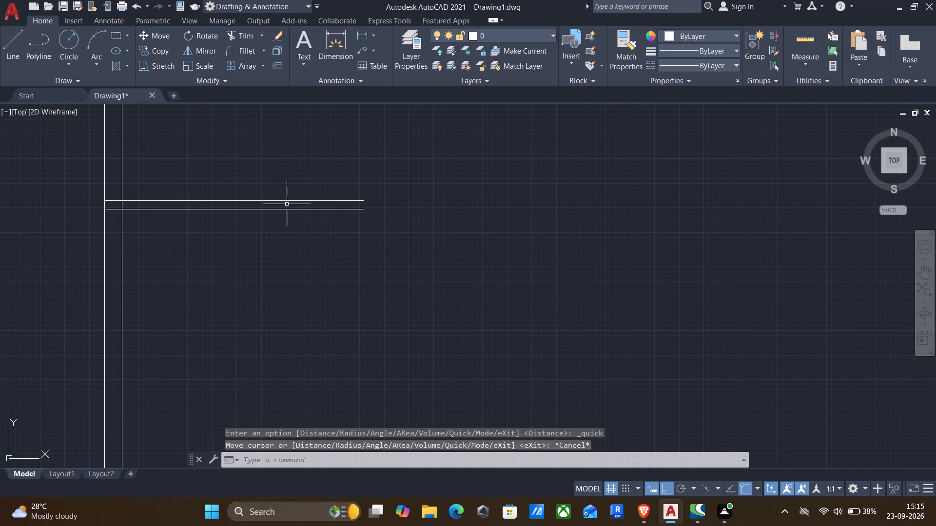
# Modify the Standard dimension style's primary units to Engineering format with 0'-0.0" precision, and set the style current.
pyautogui.write('dim')
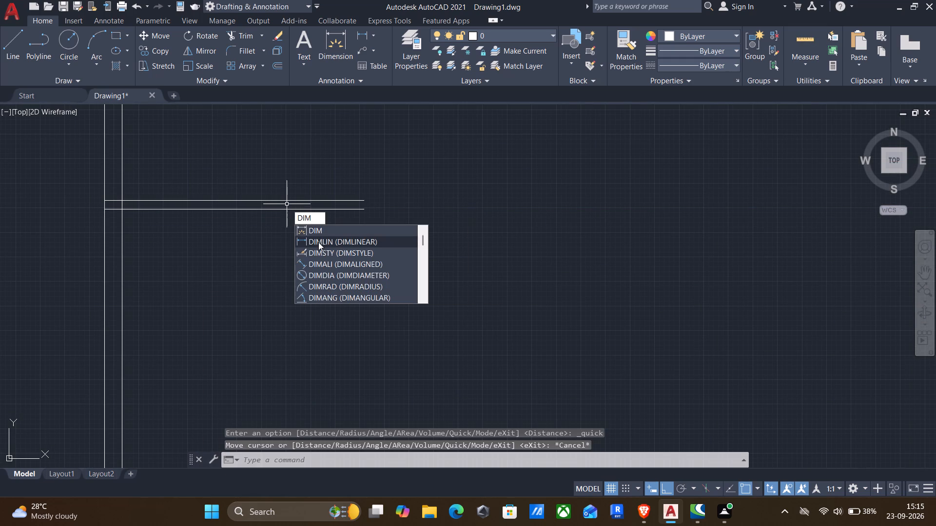
pyautogui.press('BackSpace')
pyautogui.press('BackSpace')
pyautogui.press('Return')
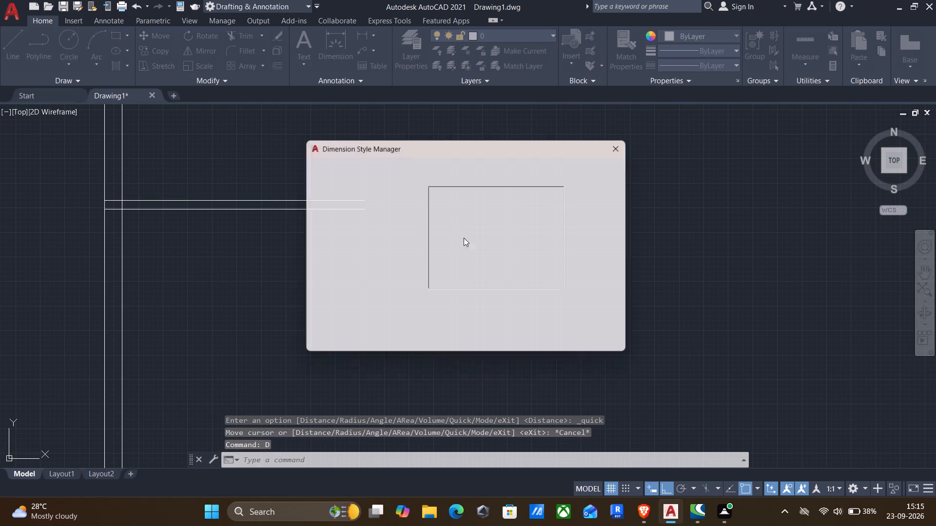
pyautogui.click(597, 225)
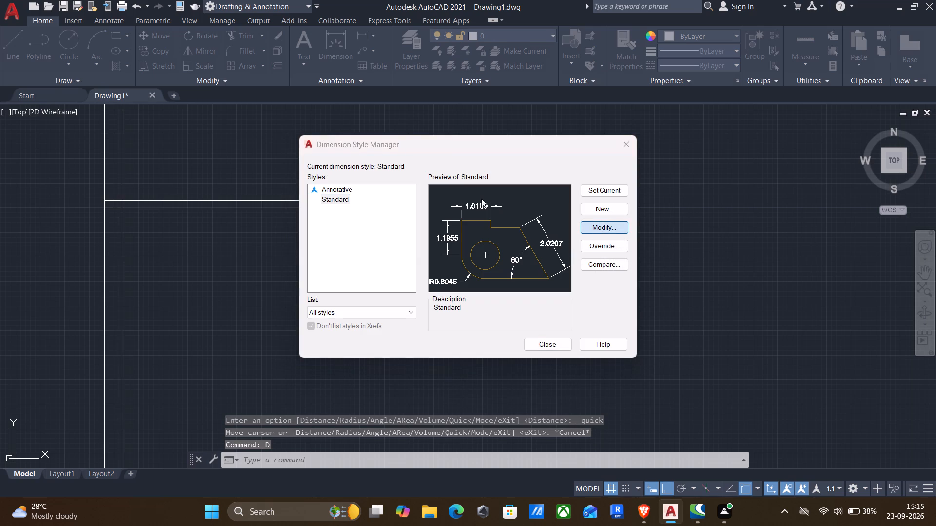
pyautogui.click(165, 156)
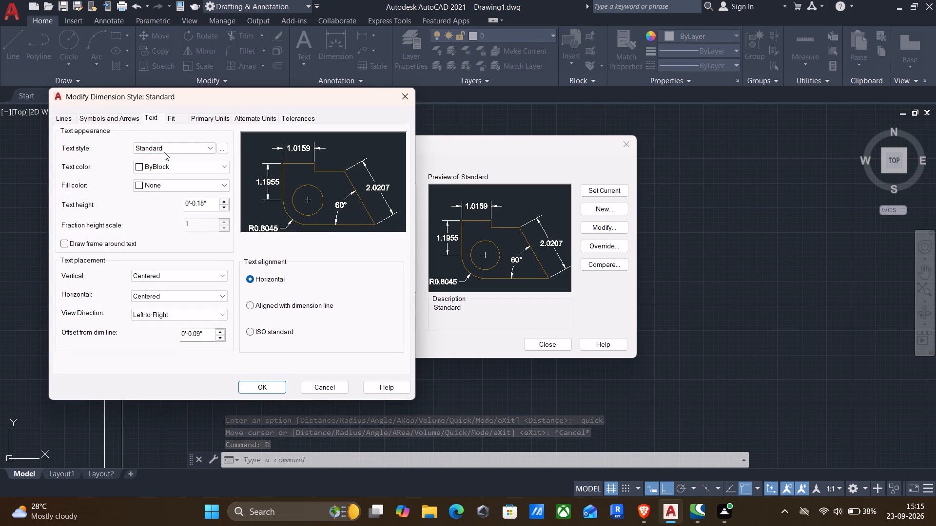
pyautogui.click(164, 149)
pyautogui.click(163, 143)
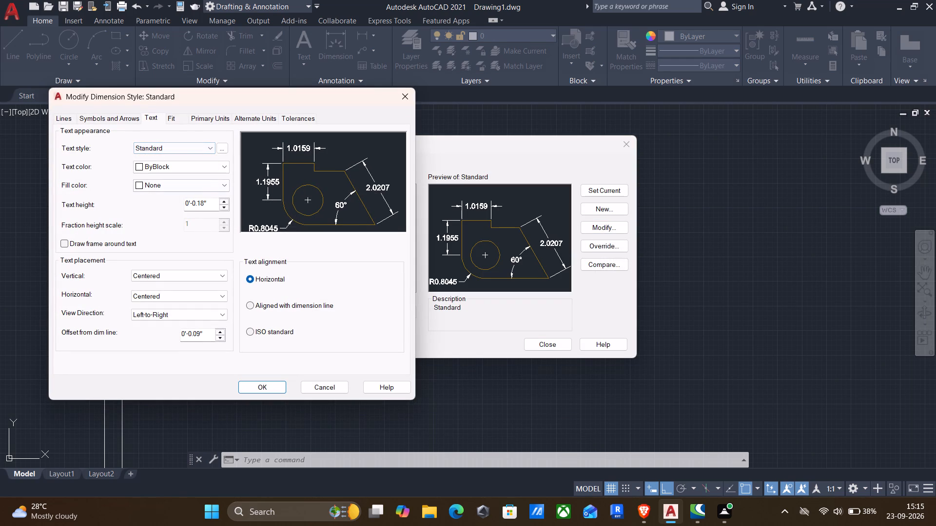
pyautogui.click(204, 113)
pyautogui.click(203, 117)
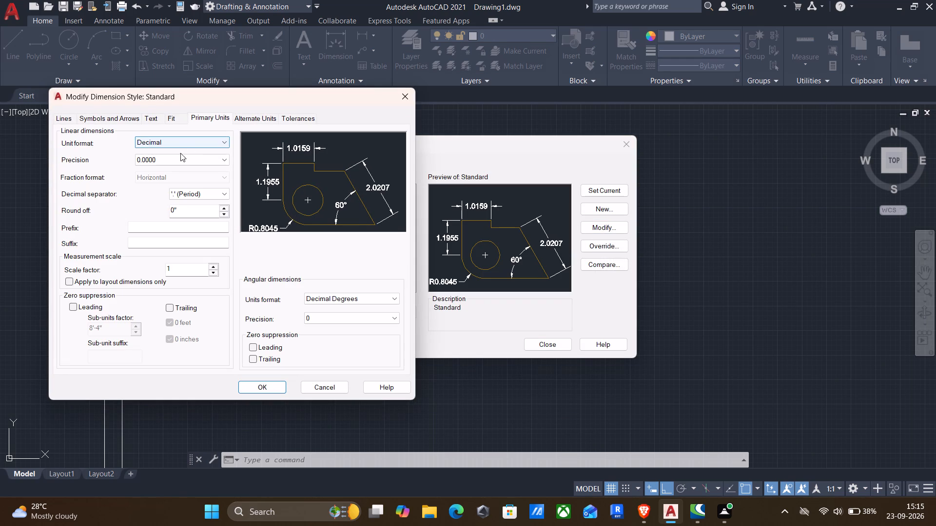
pyautogui.click(181, 142)
pyautogui.click(180, 170)
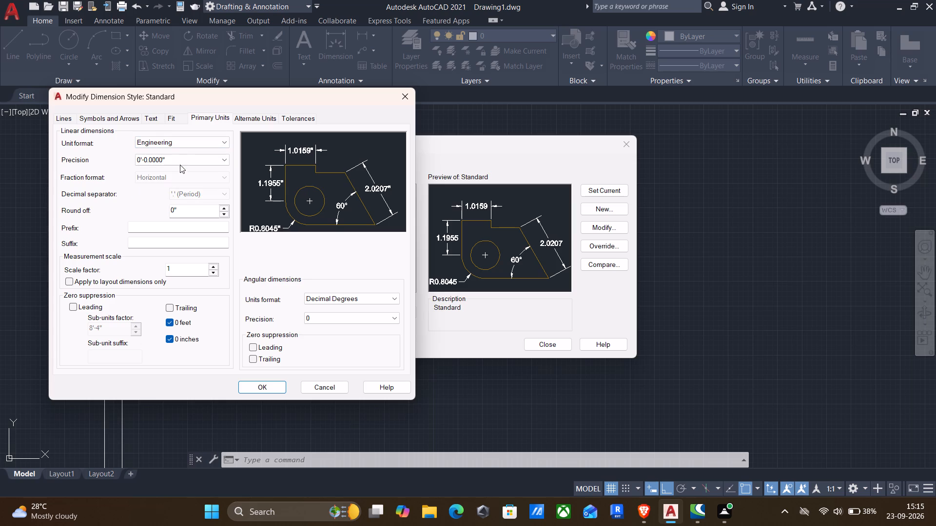
pyautogui.click(180, 160)
pyautogui.click(173, 178)
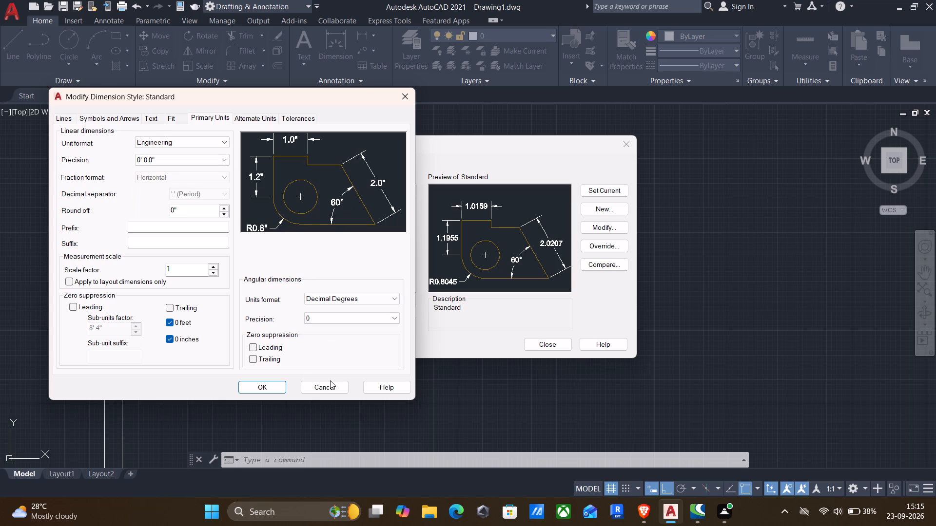
pyautogui.click(259, 385)
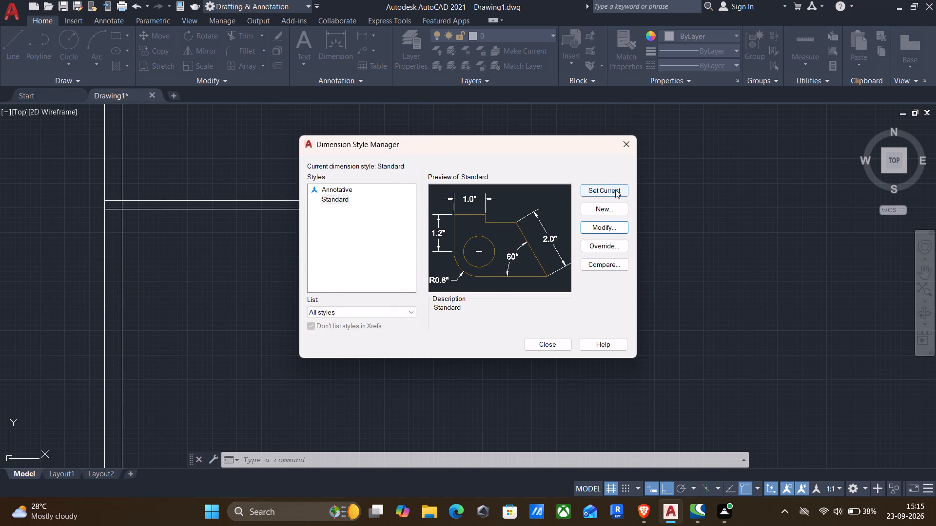
pyautogui.click(615, 189)
pyautogui.click(538, 342)
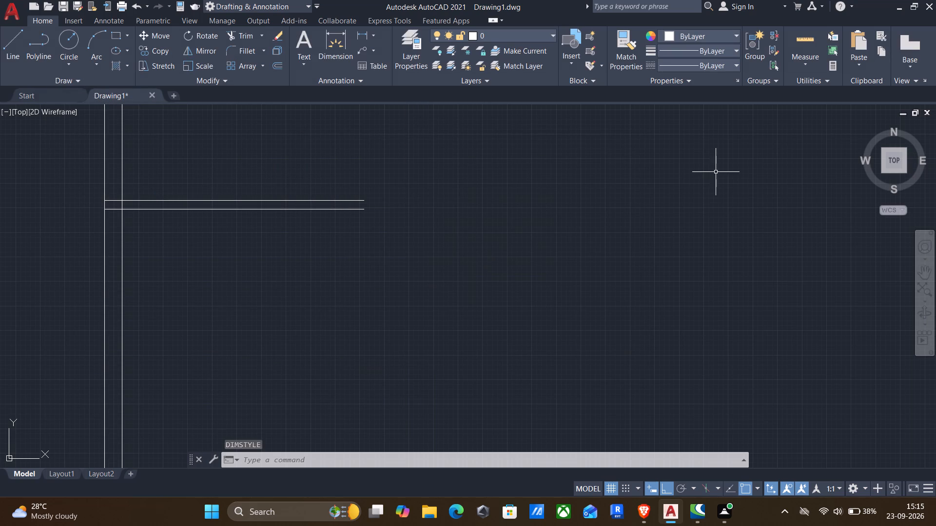
# Quick-measure the partition wall area again.
pyautogui.click(803, 31)
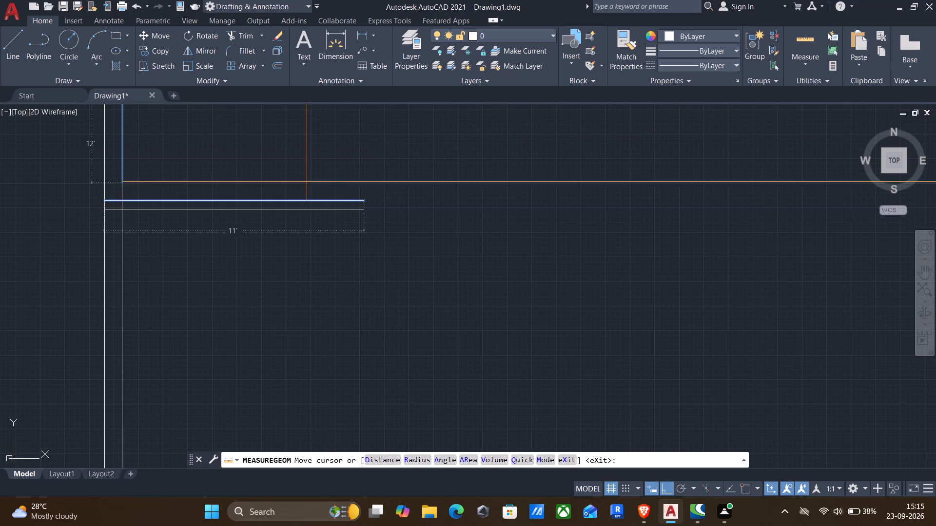
pyautogui.press('Escape')
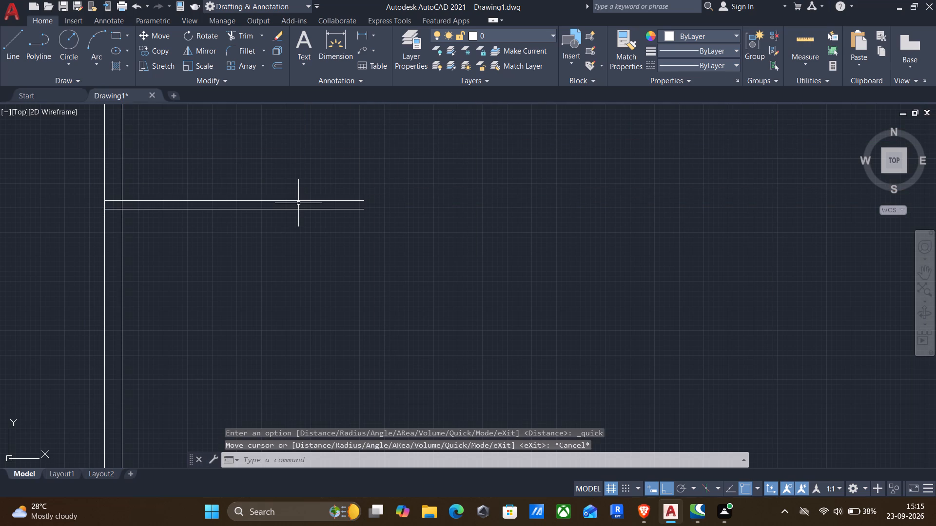
# Set the drawing units' length precision to 0'-0.0".
pyautogui.press('u')
pyautogui.press('n')
pyautogui.press('Return')
pyautogui.click(434, 191)
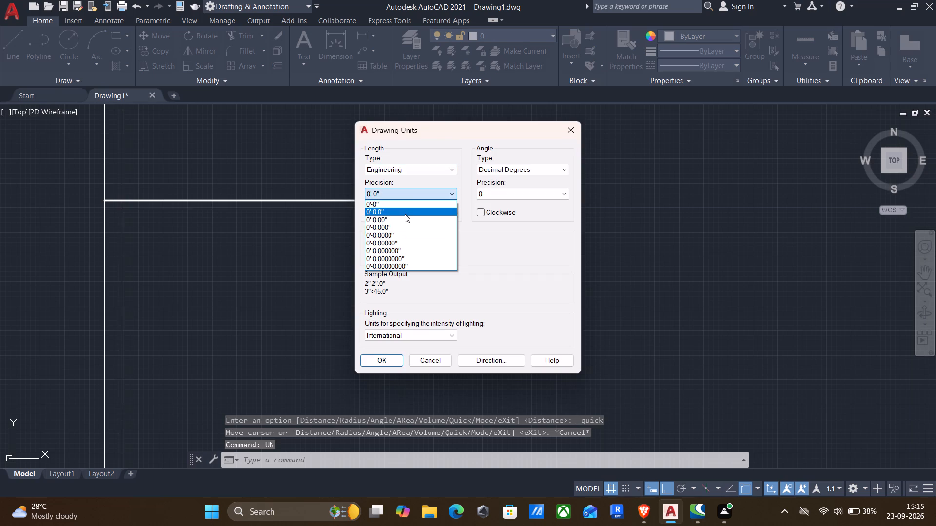
pyautogui.click(397, 215)
pyautogui.click(386, 365)
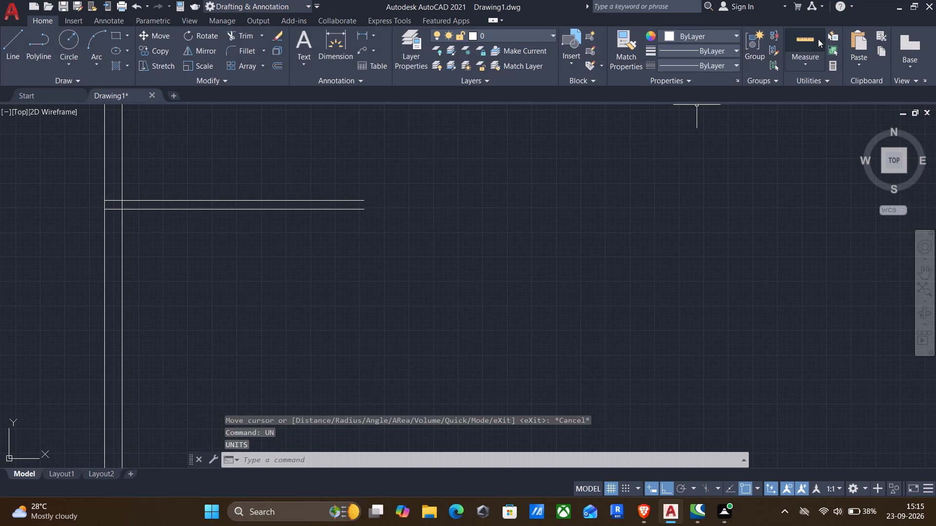
# Quick-measure the partition wall's thickness once more.
pyautogui.click(802, 38)
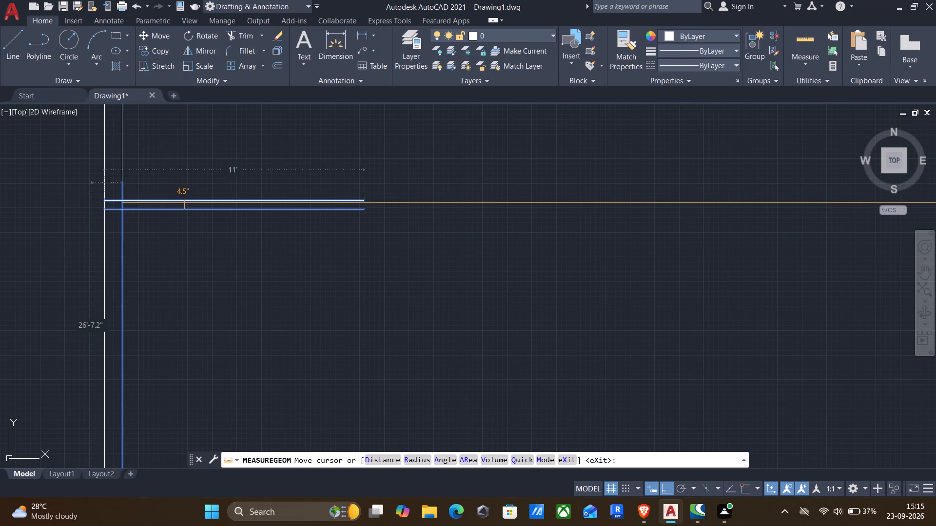
pyautogui.press('Escape')
pyautogui.moveTo(290, 242); pyautogui.dragTo(408, 230, button='middle')
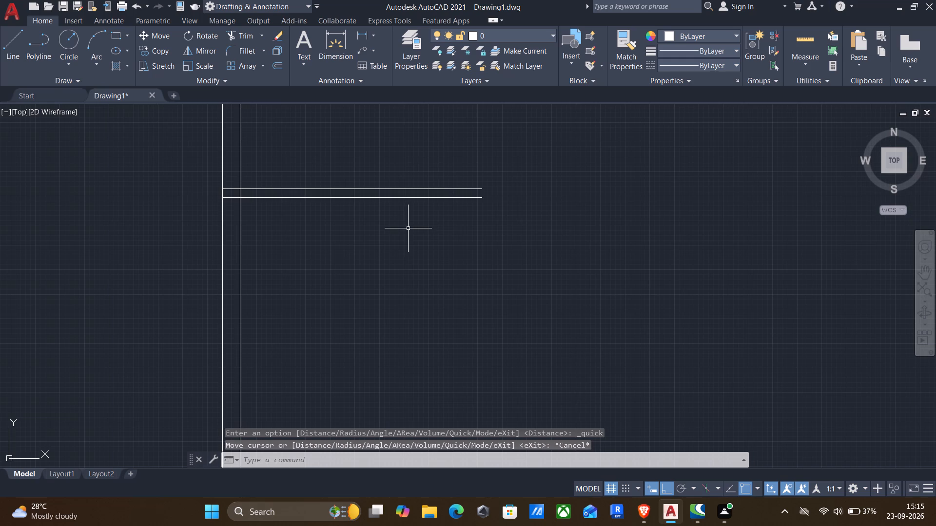
# Offset the partition's lower line 8'6" downward, and offset that copy 4.5" to form a second partition wall.
pyautogui.moveTo(398, 226); pyautogui.dragTo(397, 217, button='middle')
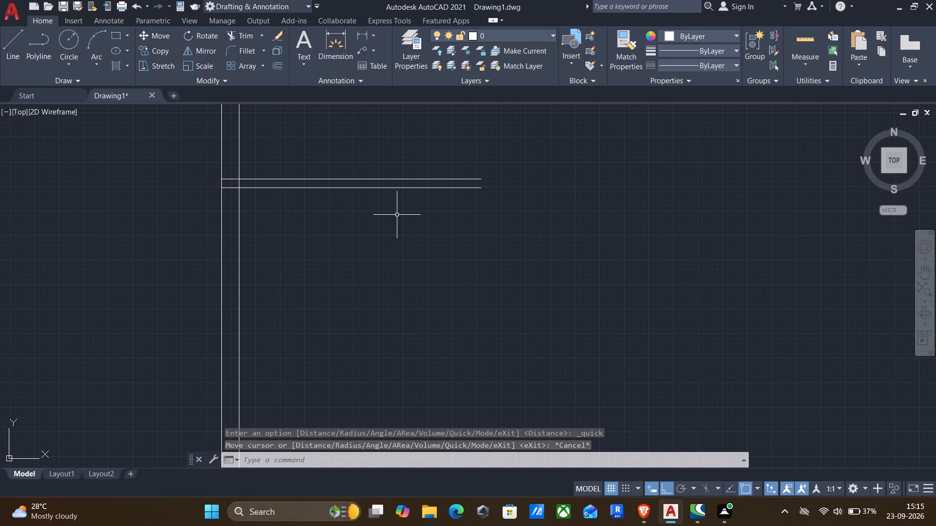
pyautogui.scroll(-2, 397, 215)
pyautogui.press('o')
pyautogui.press('Return')
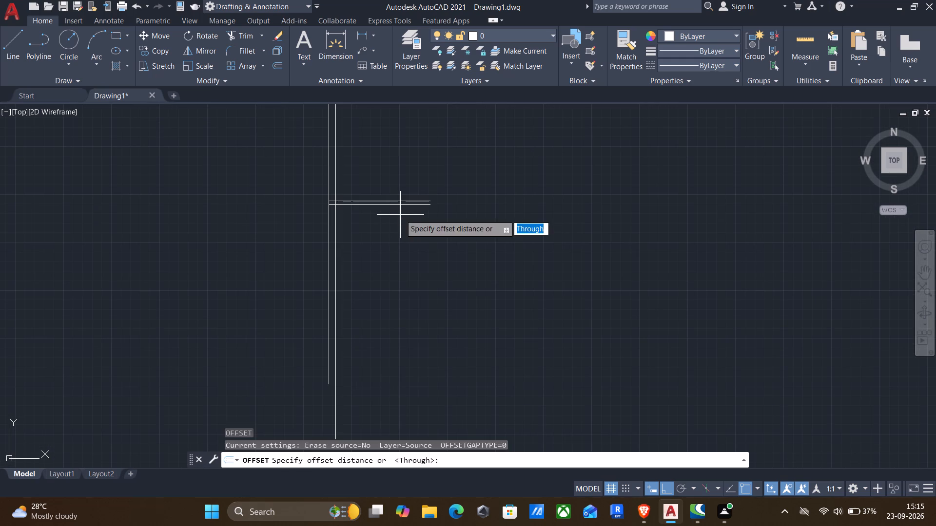
pyautogui.click(397, 206)
pyautogui.click(367, 283)
pyautogui.click(369, 205)
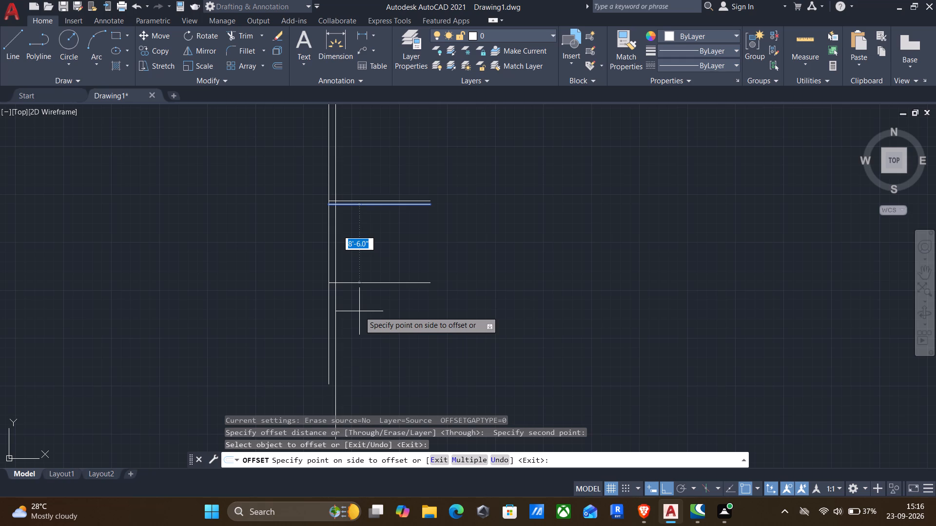
pyautogui.write('8\'6"')
pyautogui.press('Return')
pyautogui.click(352, 282)
pyautogui.write('40')
pyautogui.press('BackSpace')
pyautogui.write('.5"')
pyautogui.press('Return')
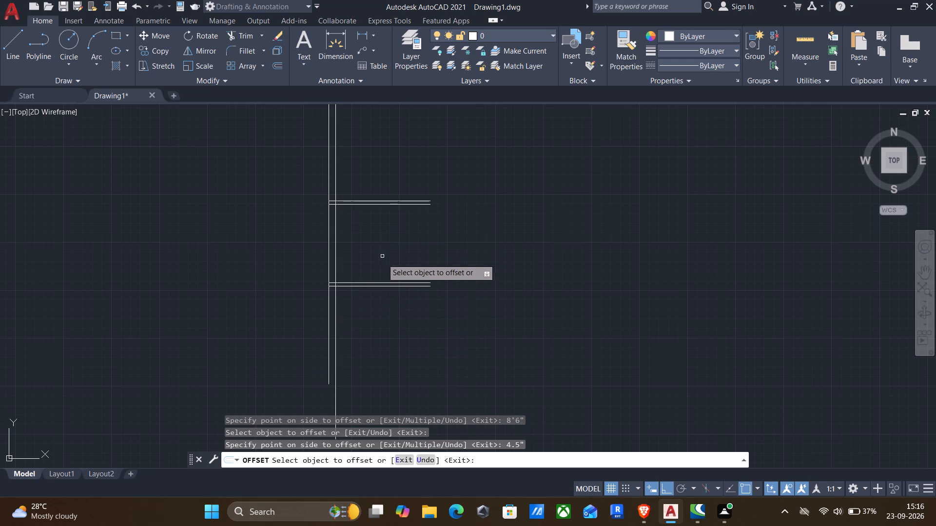
# Offset the second partition's lower line 12' downward, and offset that copy 9" to form the bottom outer wall.
pyautogui.click(383, 287)
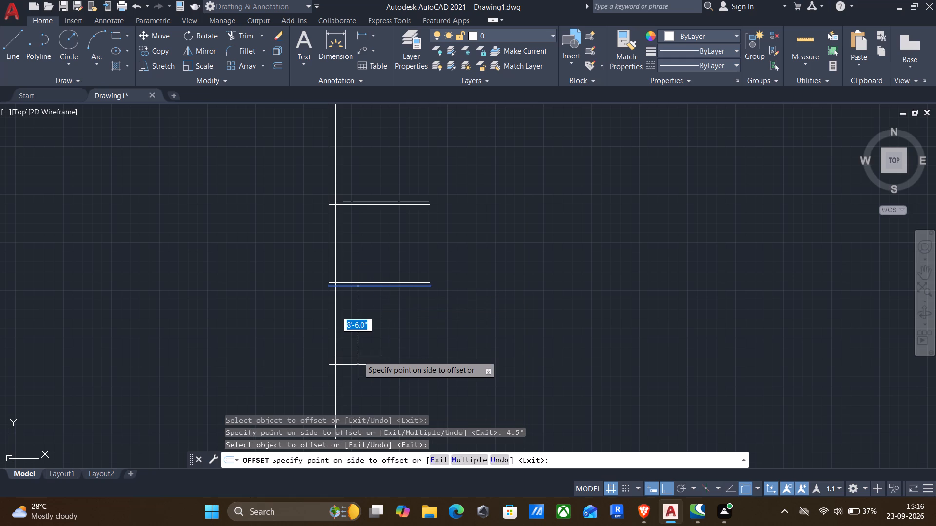
pyautogui.write("12'")
pyautogui.press('Return')
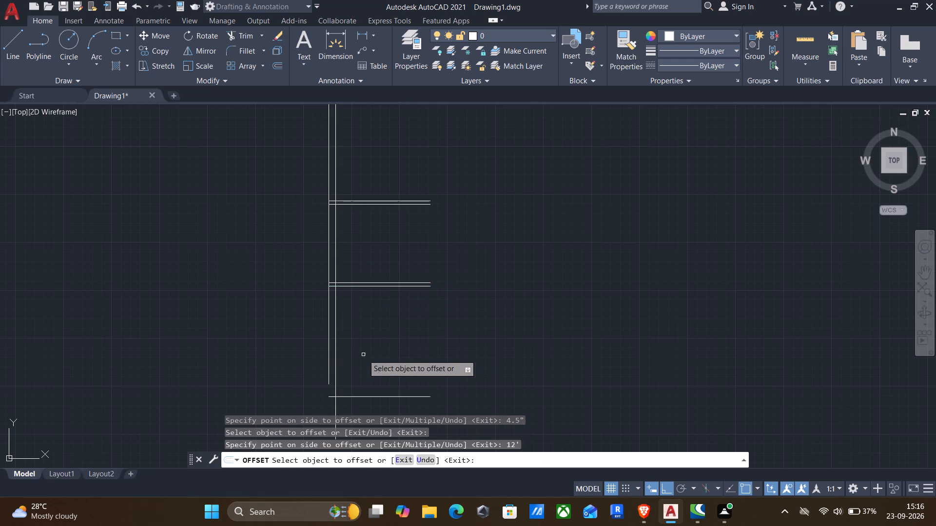
pyautogui.scroll(1, 385, 400)
pyautogui.moveTo(385, 400); pyautogui.dragTo(397, 303, button='middle')
pyautogui.click(392, 298)
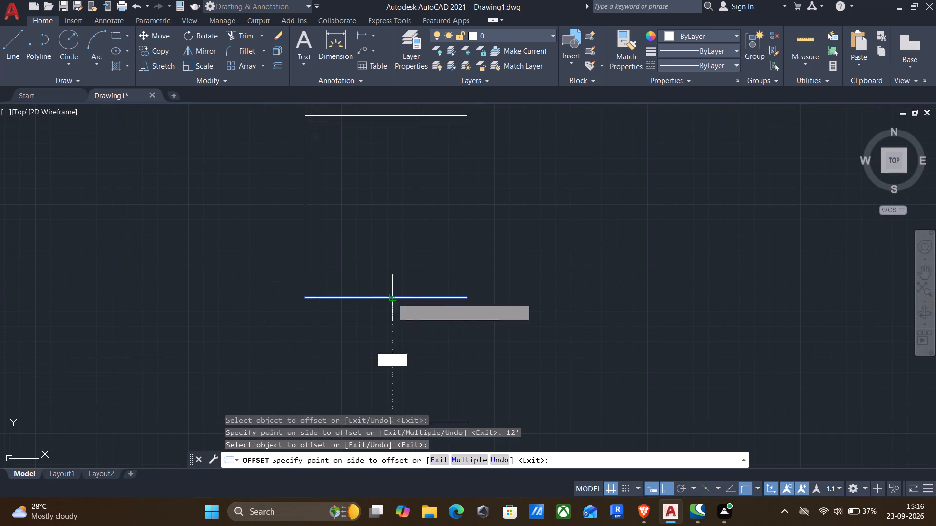
pyautogui.press('9')
pyautogui.hotkey('shift', '"')
pyautogui.press('Return')
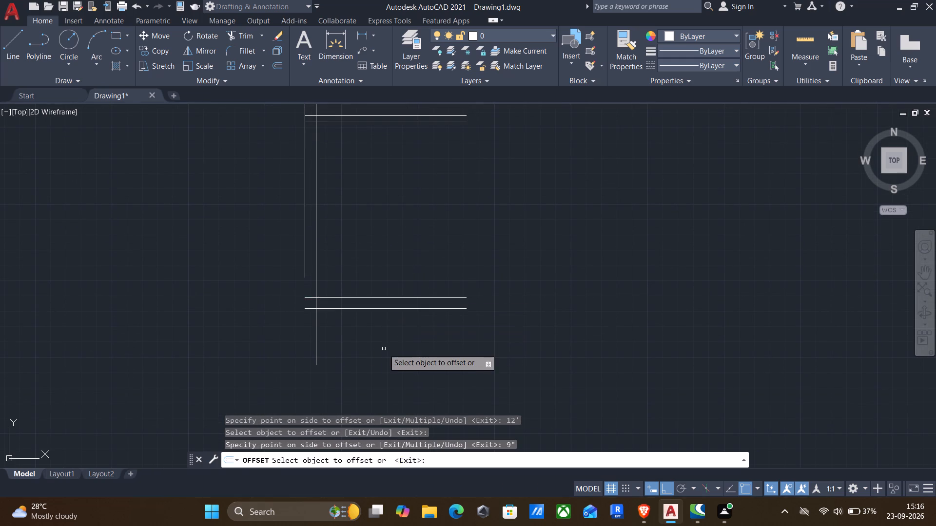
pyautogui.press('Return')
# Fillet the bottom wall's outer line with the left wall's outer line into a square corner, using zero radius.
pyautogui.press('f')
pyautogui.press('Return')
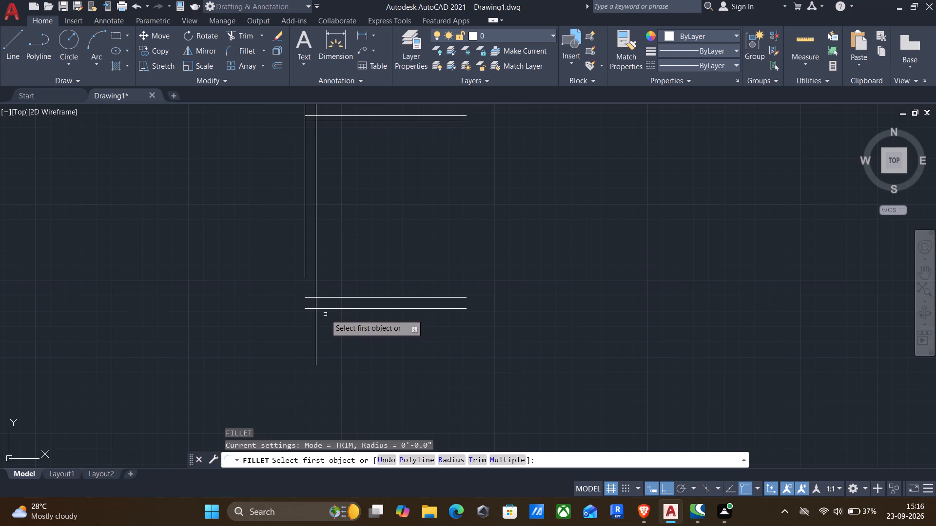
pyautogui.click(337, 309)
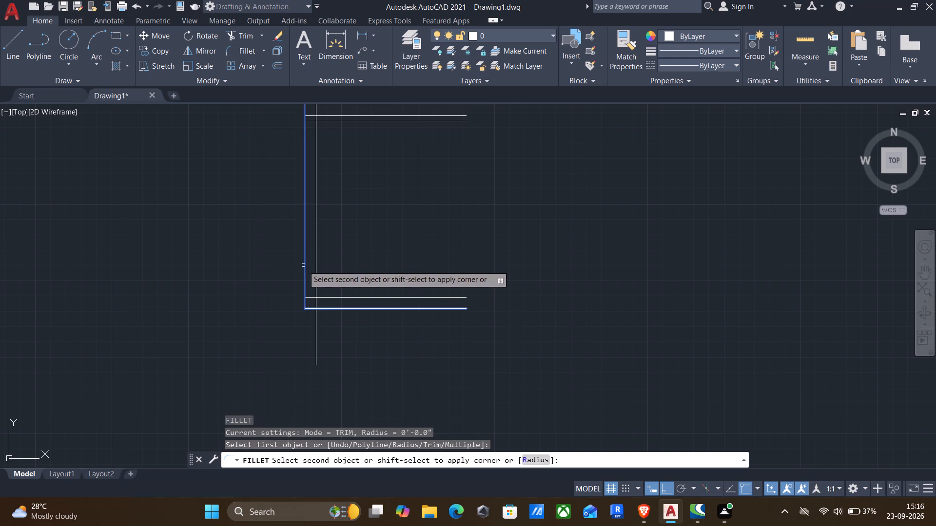
pyautogui.click(303, 265)
# Trim the overlapping line ends at the bottom-left corner of the outer walls, including the stub below the bottom wall.
pyautogui.write('tr')
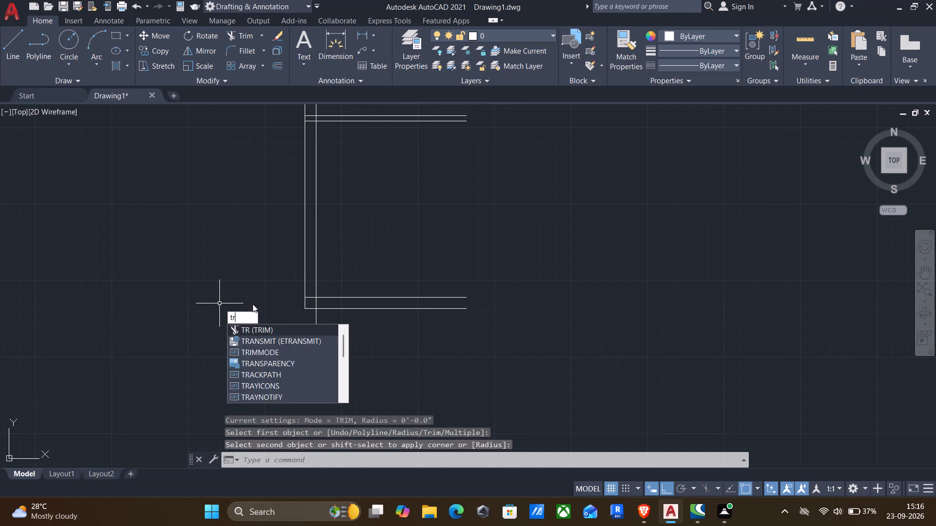
pyautogui.press('Return')
pyautogui.scroll(3, 295, 302)
pyautogui.moveTo(342, 257); pyautogui.dragTo(342, 292)
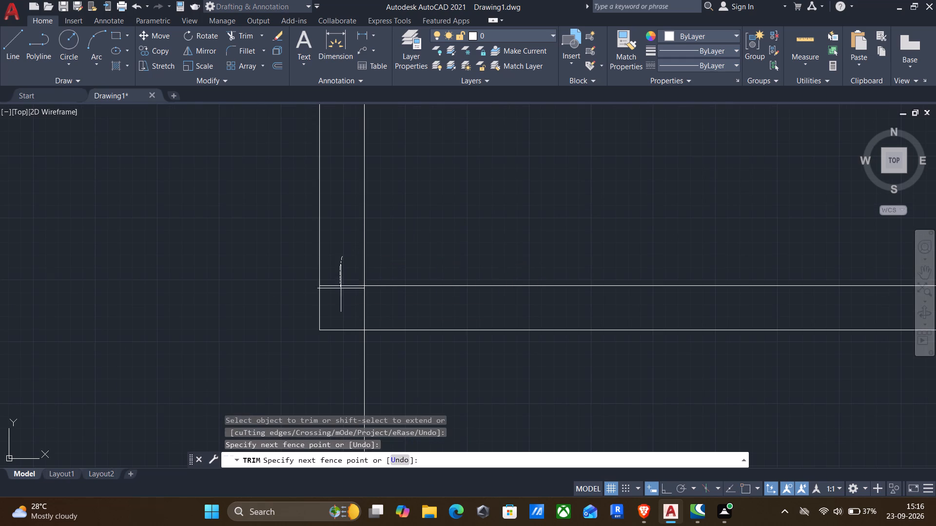
pyautogui.moveTo(342, 292); pyautogui.dragTo(391, 305)
pyautogui.scroll(-4, 391, 304)
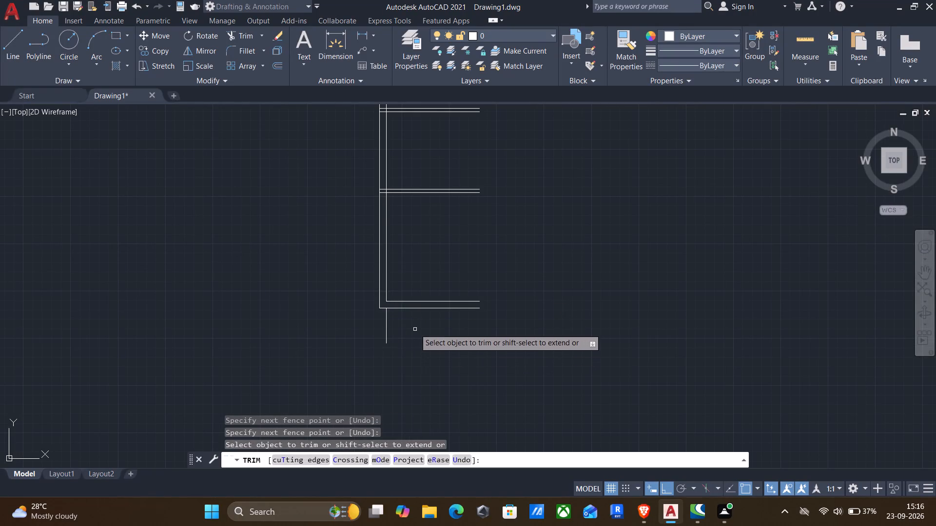
pyautogui.moveTo(415, 328); pyautogui.dragTo(296, 317)
# Trim both partitions' lines inside the left wall and the wall's inner line between them, opening the two wall junctions.
pyautogui.scroll(4, 390, 172)
pyautogui.moveTo(339, 311); pyautogui.dragTo(347, 229)
pyautogui.moveTo(337, 273); pyautogui.dragTo(374, 288)
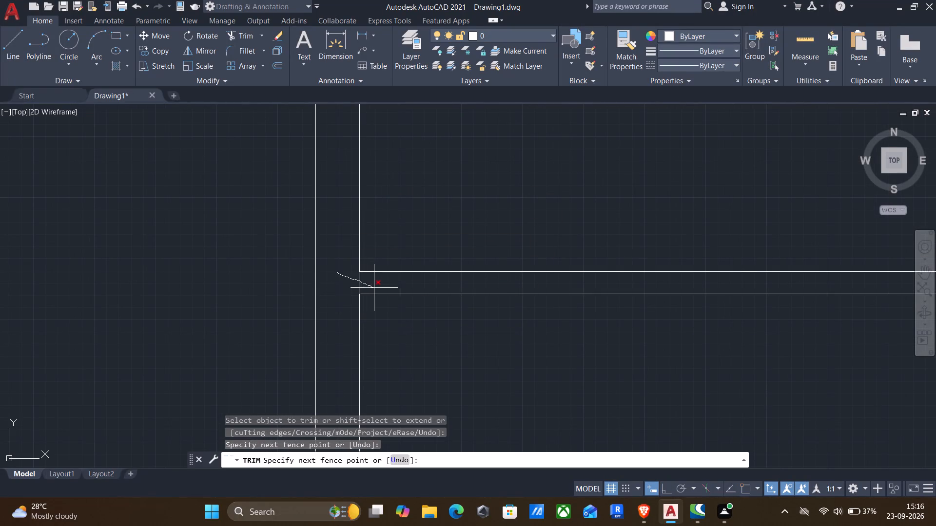
pyautogui.moveTo(374, 288); pyautogui.dragTo(376, 288)
pyautogui.scroll(-4, 378, 288)
pyautogui.scroll(3, 369, 205)
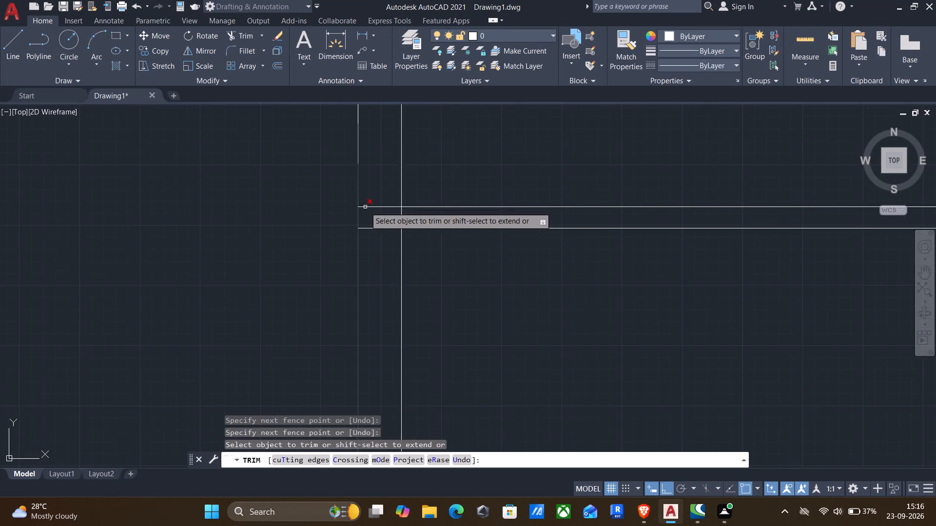
pyautogui.scroll(2, 365, 207)
pyautogui.moveTo(371, 169); pyautogui.dragTo(366, 286)
pyautogui.moveTo(384, 212); pyautogui.dragTo(442, 231)
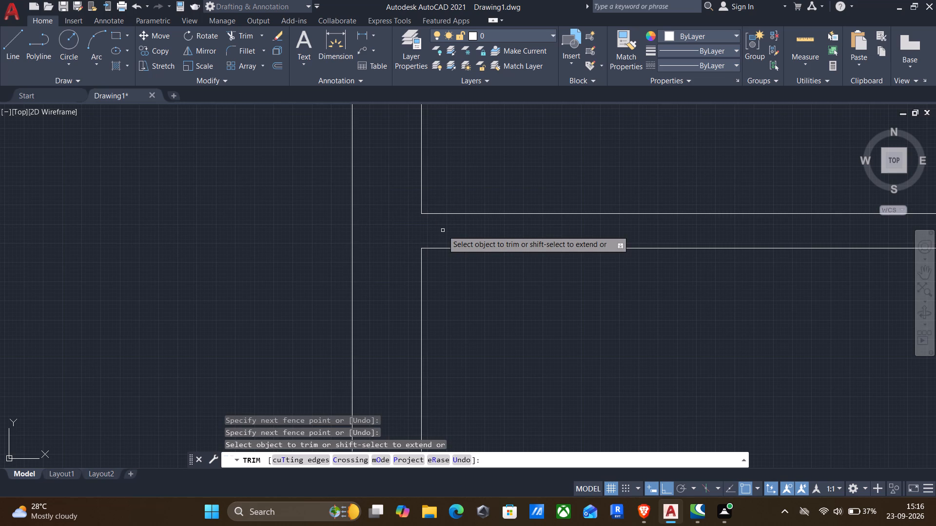
# Trim the overlapping inner wall lines at the top-left corner of the plan.
pyautogui.scroll(-5, 464, 239)
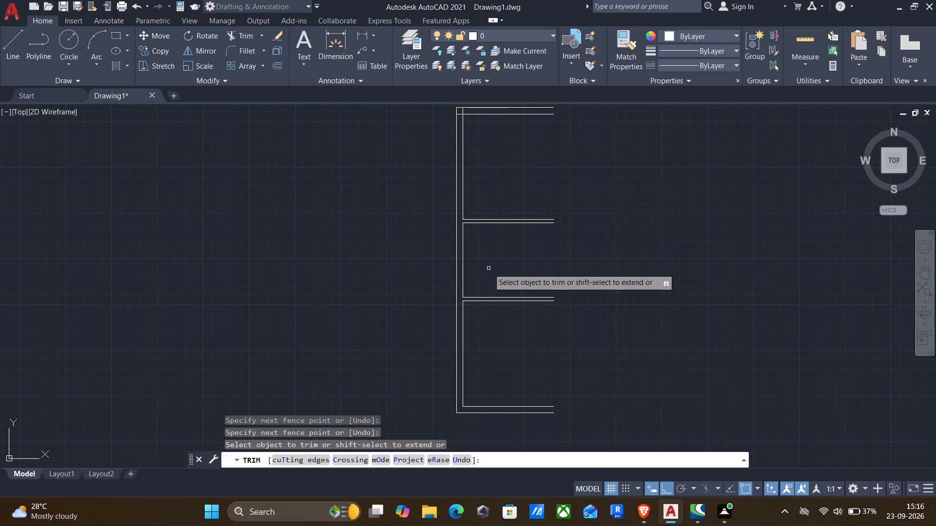
pyautogui.moveTo(459, 237); pyautogui.dragTo(457, 273, button='middle')
pyautogui.scroll(4, 459, 151)
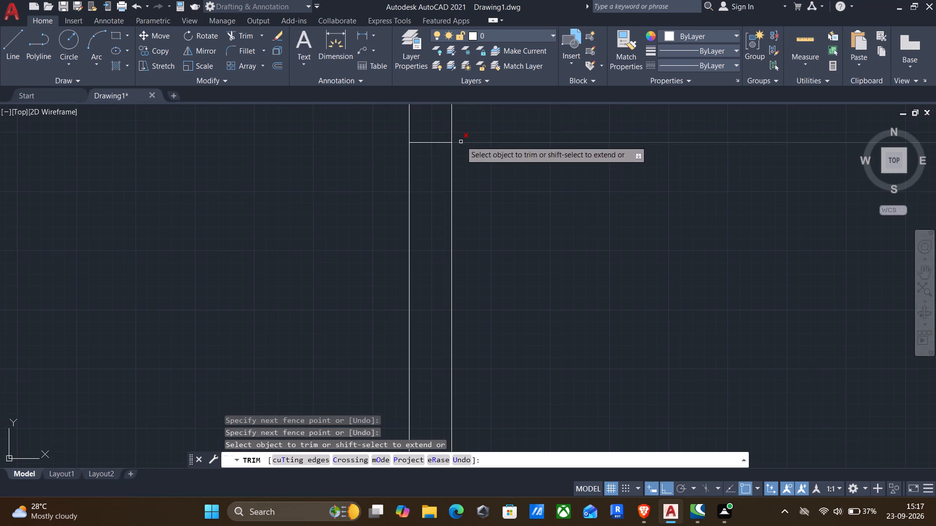
pyautogui.moveTo(466, 120); pyautogui.dragTo(436, 188)
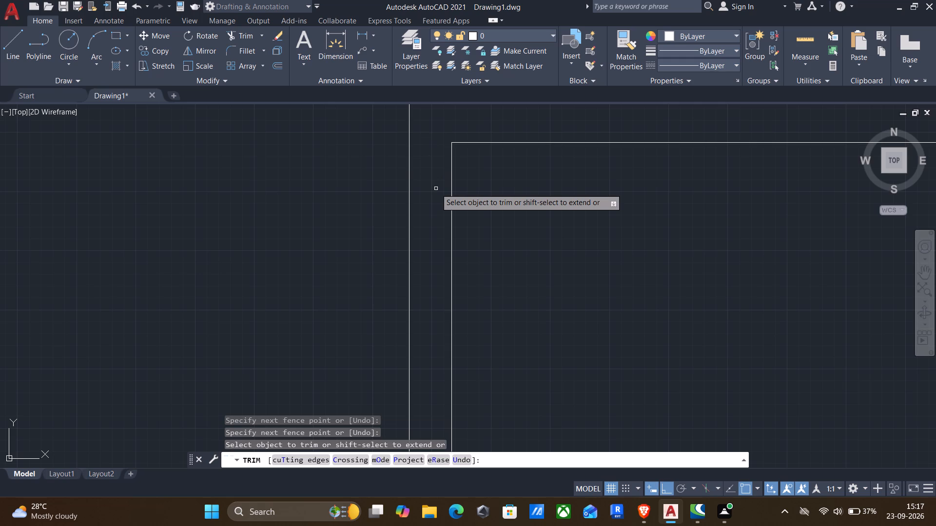
pyautogui.press('Escape')
# Quick-measure the middle and bottom rooms between the walls.
pyautogui.scroll(-3, 436, 191)
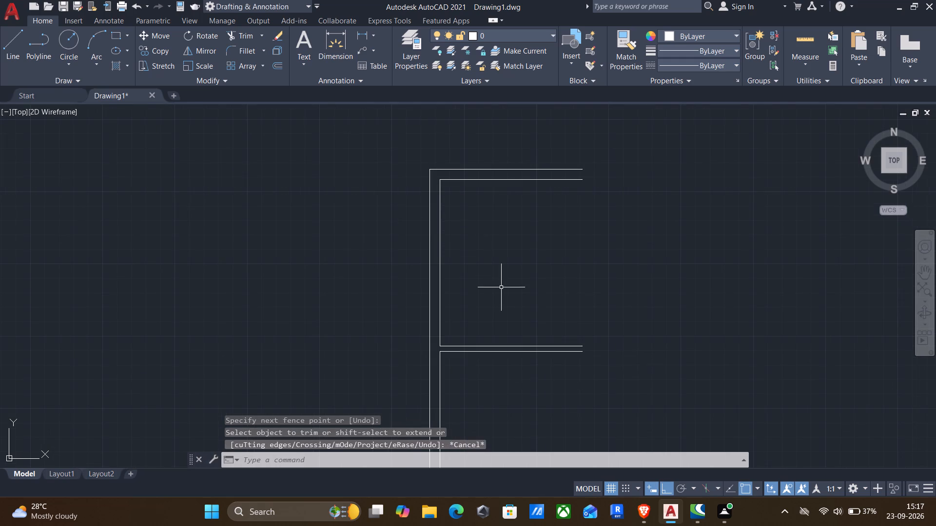
pyautogui.scroll(-2, 443, 232)
pyautogui.moveTo(436, 322); pyautogui.dragTo(430, 321, button='middle')
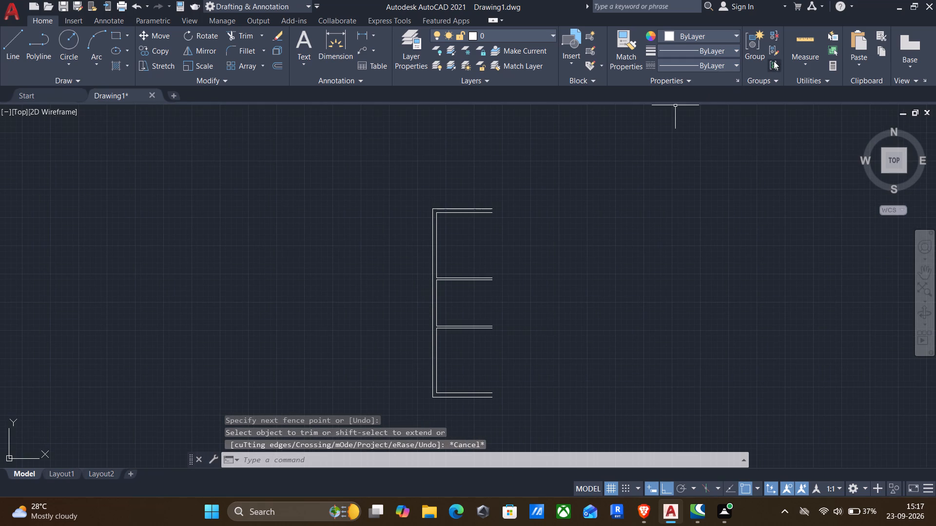
pyautogui.click(802, 40)
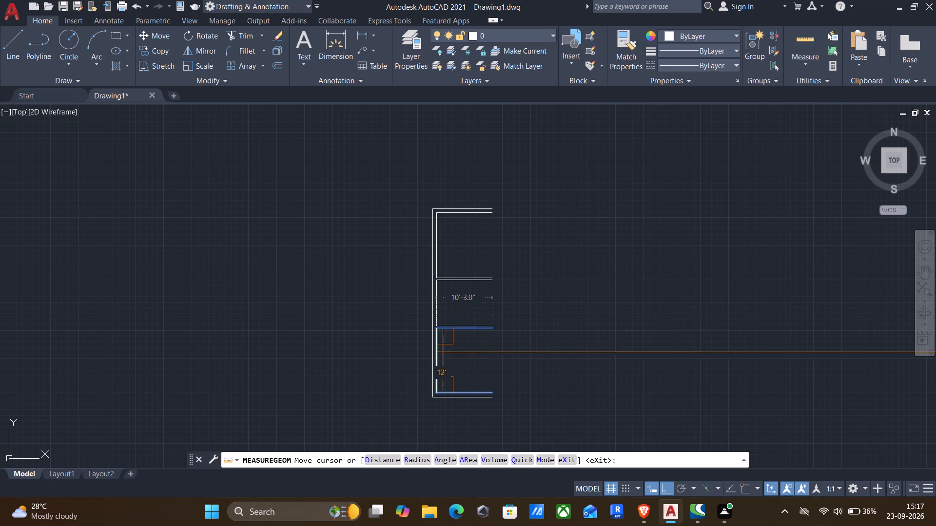
pyautogui.press('Escape')
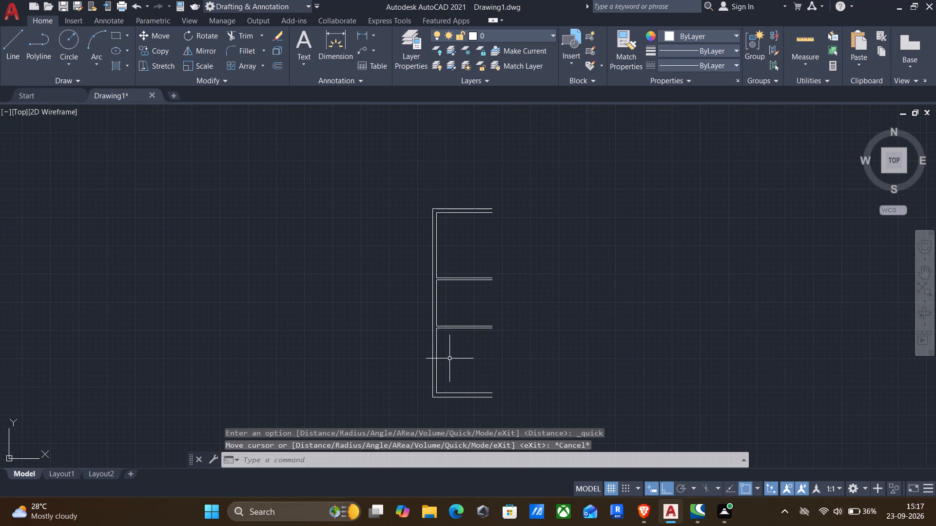
# Offset the top room's inner left wall line 11' to the right, and offset that copy 4.5" to form its right partition.
pyautogui.press('o')
pyautogui.press('Return')
pyautogui.click(436, 256)
pyautogui.click(470, 245)
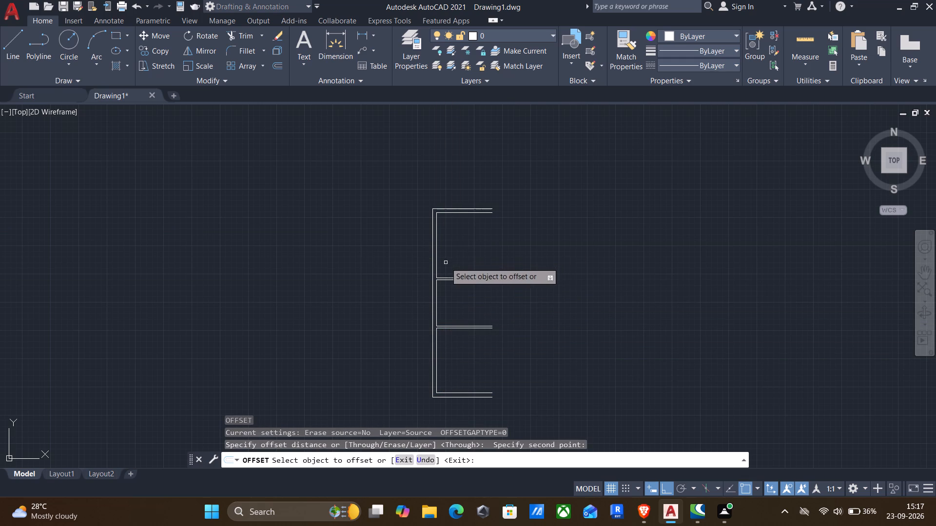
pyautogui.click(438, 267)
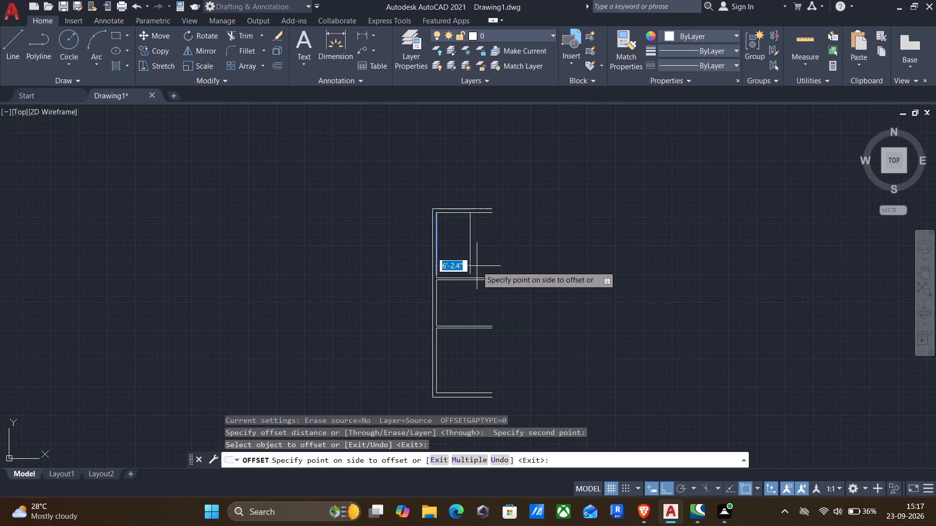
pyautogui.write("11'")
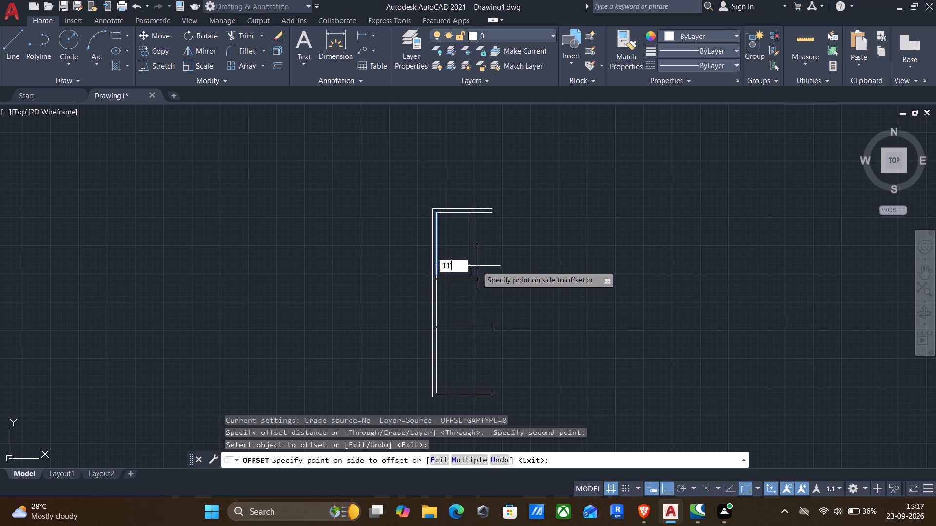
pyautogui.press('Return')
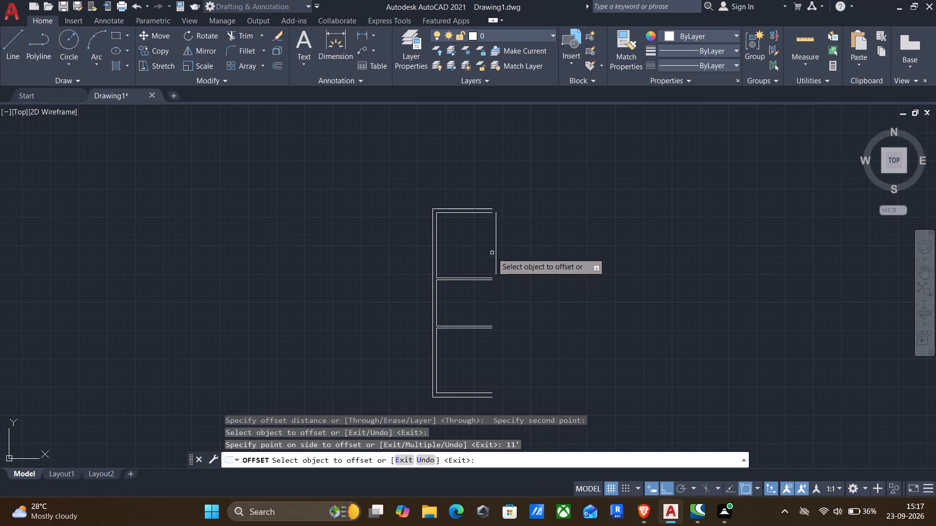
pyautogui.click(495, 246)
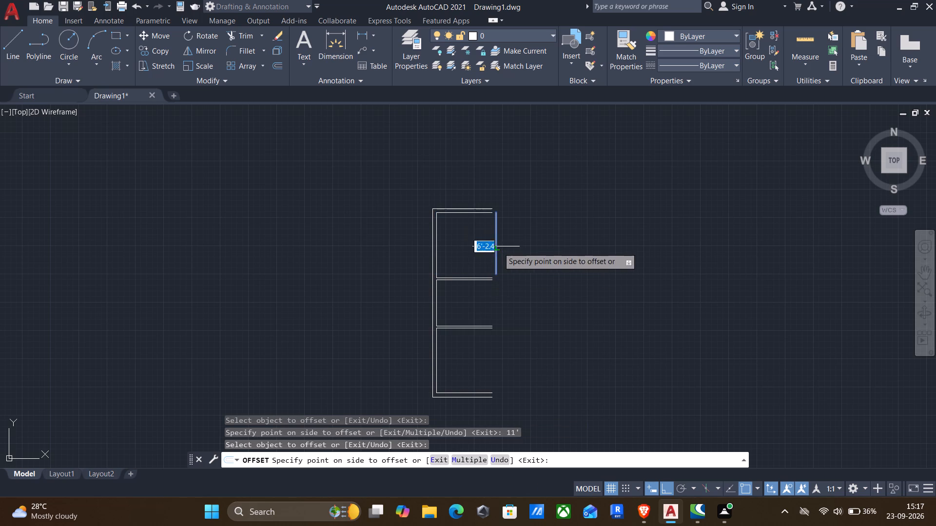
pyautogui.write('4.5"')
pyautogui.press('Return')
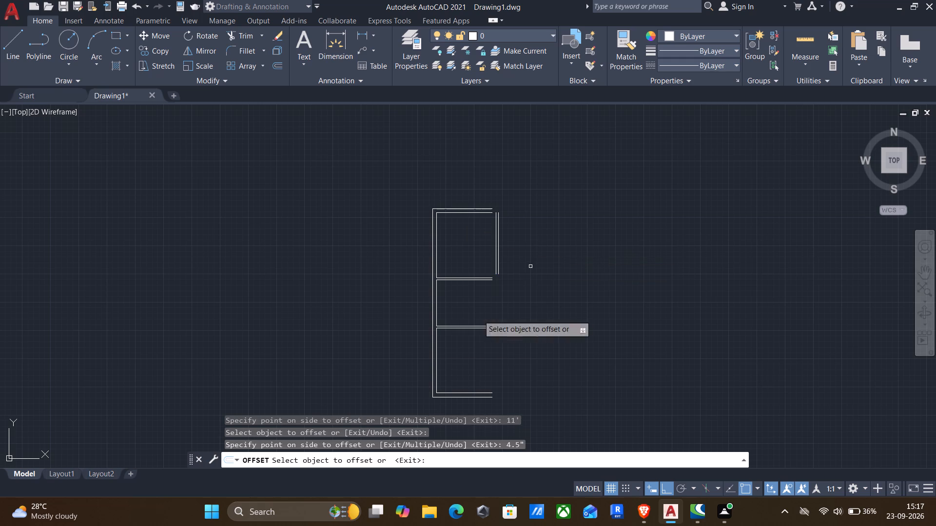
# Offset the middle room's inner left wall line 6' to the right.
pyautogui.click(436, 299)
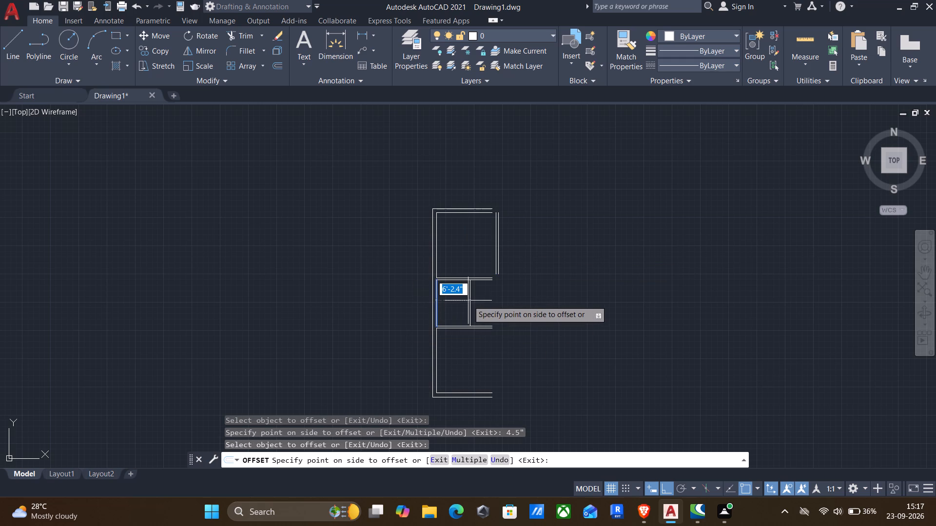
pyautogui.write("6'")
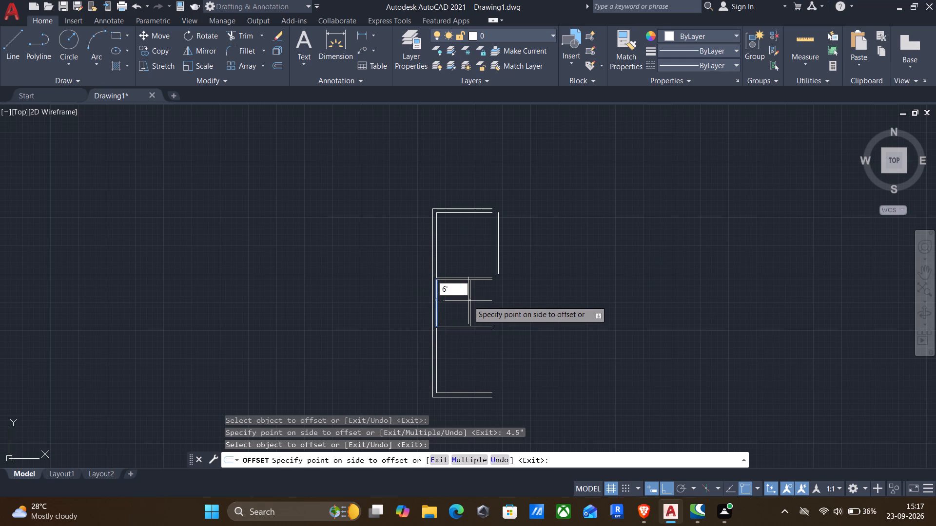
pyautogui.press('Return')
pyautogui.click(468, 307)
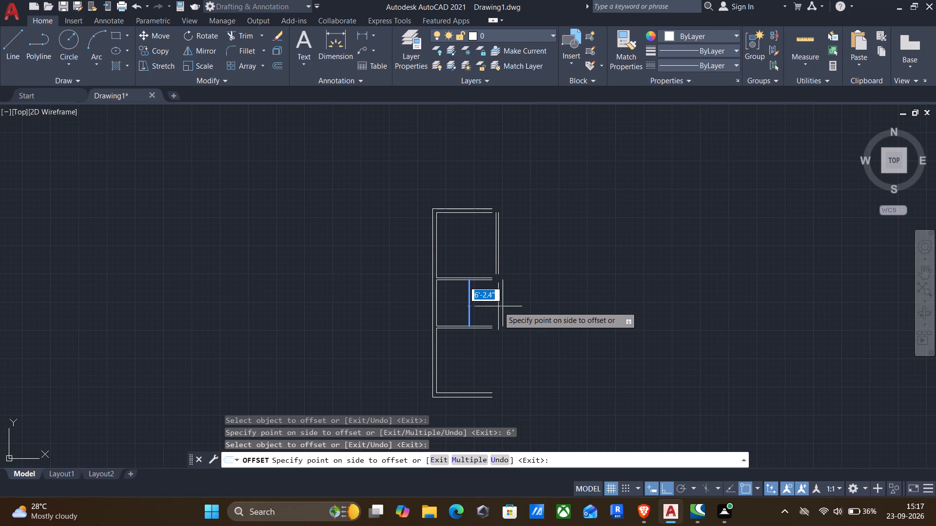
pyautogui.press('Escape')
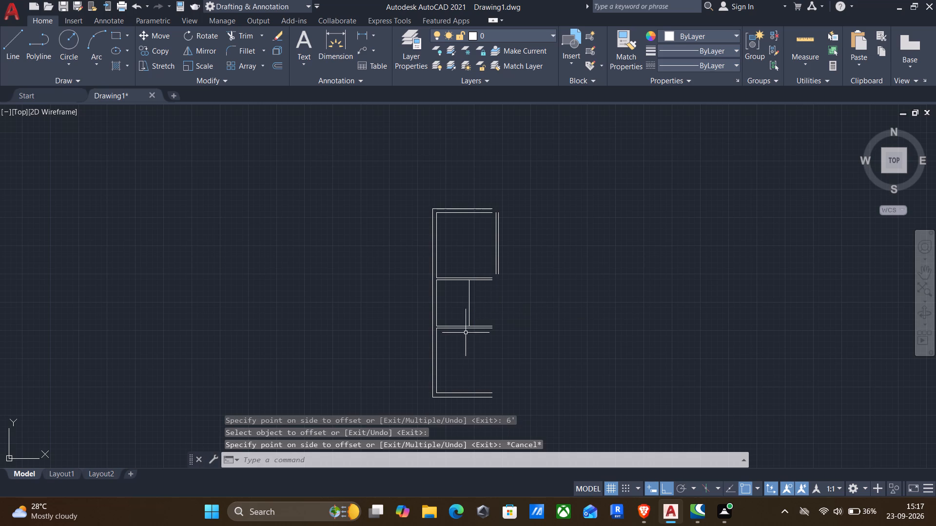
# Offset the bottom room's inner left wall line 15' to the right, and offset that copy 9" to form its right wall.
pyautogui.press('o')
pyautogui.press('Return')
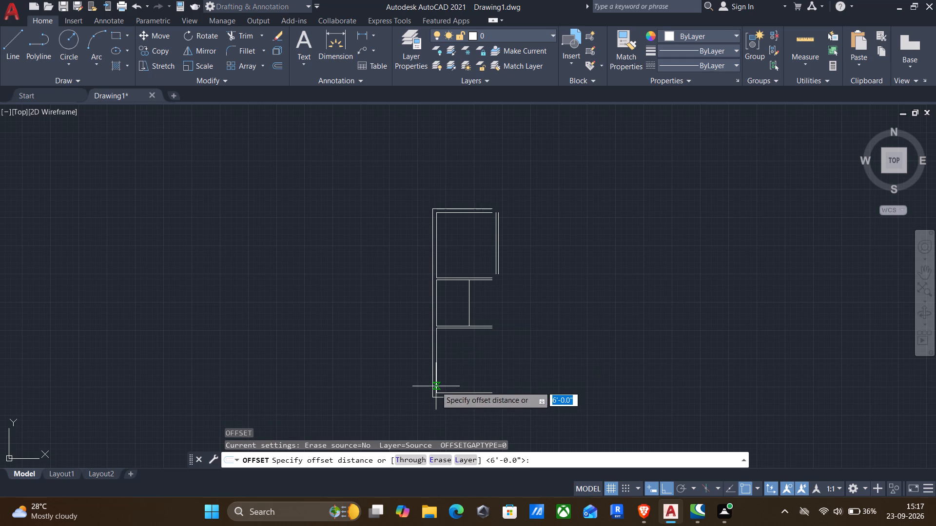
pyautogui.moveTo(440, 374); pyautogui.dragTo(447, 373)
pyautogui.click(465, 370)
pyautogui.click(440, 370)
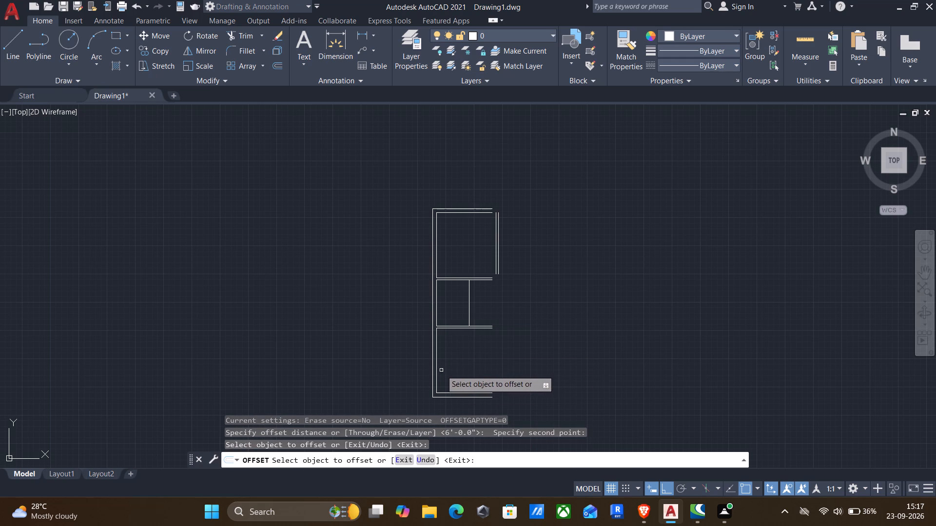
pyautogui.click(437, 374)
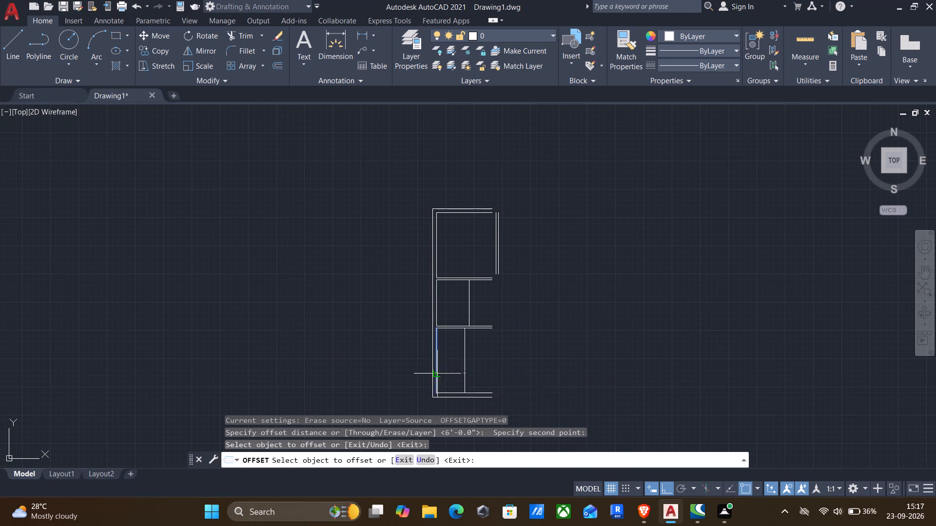
pyautogui.write("15'")
pyautogui.press('Return')
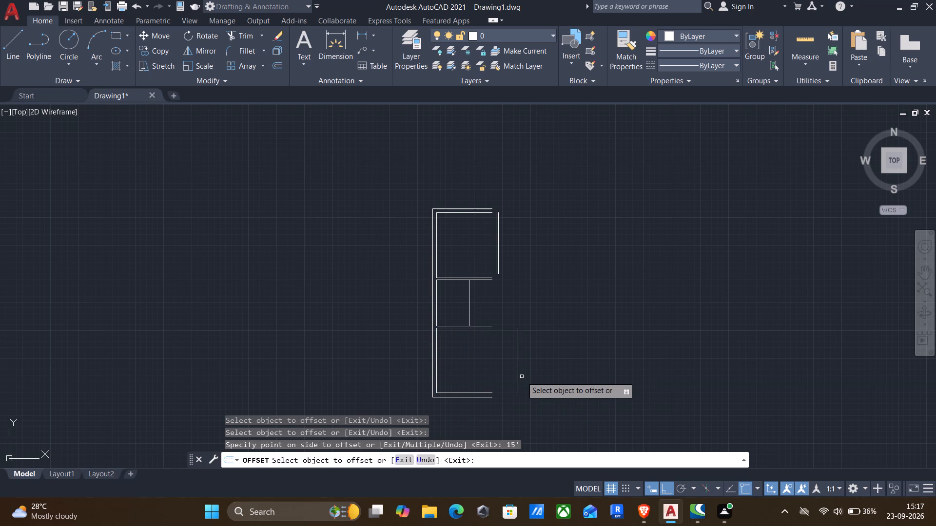
pyautogui.click(516, 378)
pyautogui.write('9"')
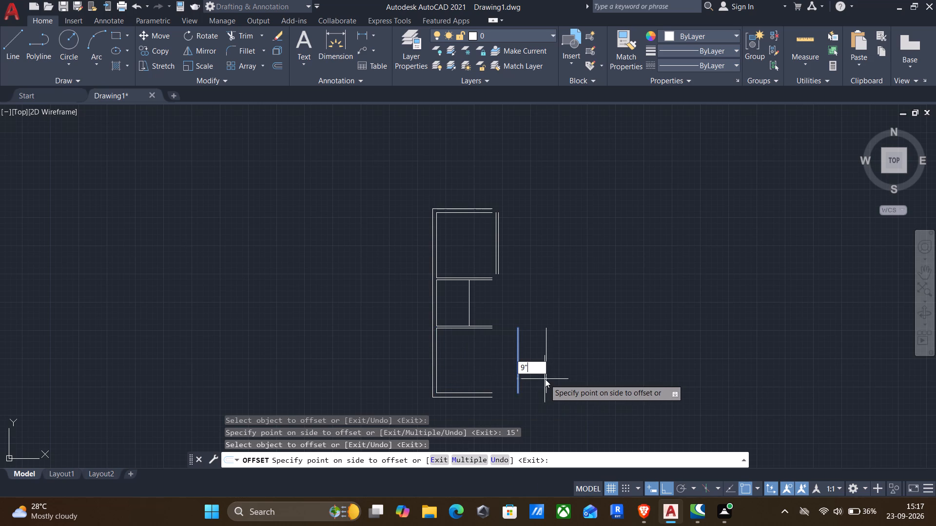
pyautogui.press('Return')
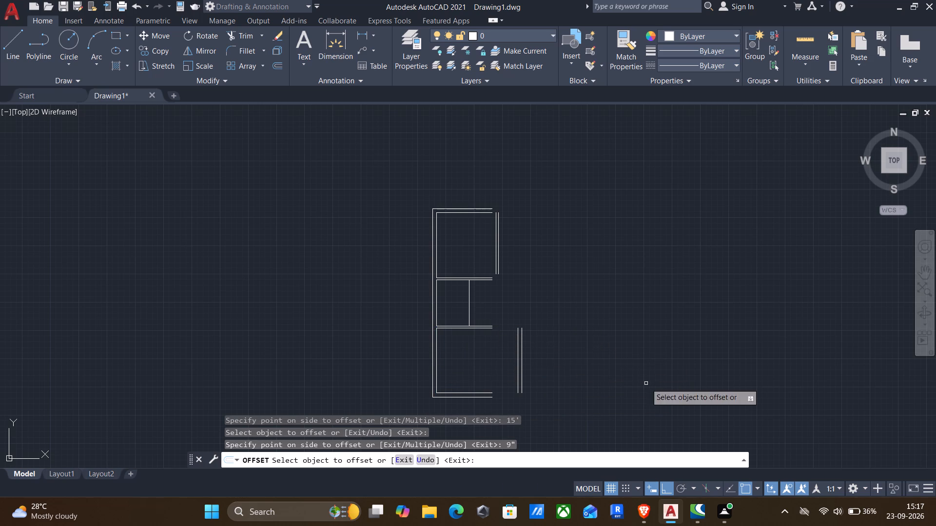
# Offset the outer line of the bottom room's 9" right wall 10' to the right, and offset that copy 4.5" as a partition.
pyautogui.moveTo(632, 386); pyautogui.dragTo(477, 325, button='middle')
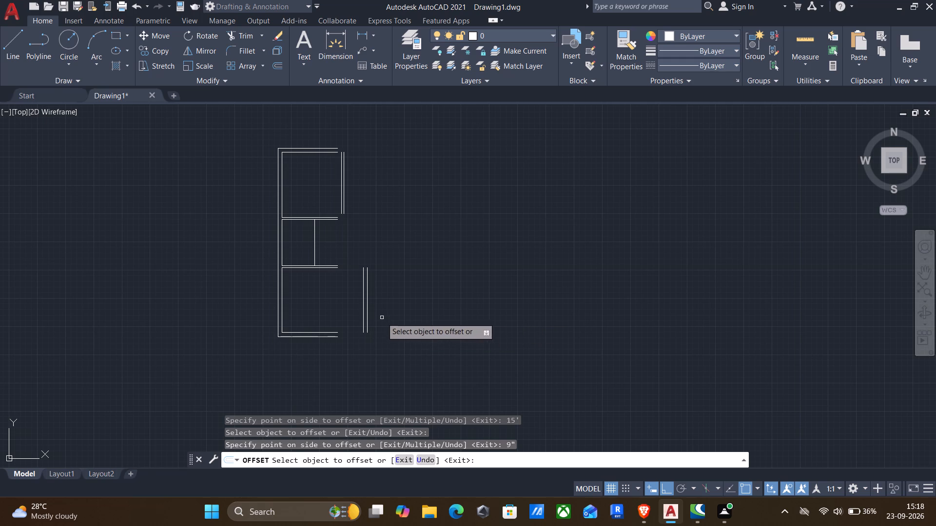
pyautogui.click(366, 316)
pyautogui.press('1')
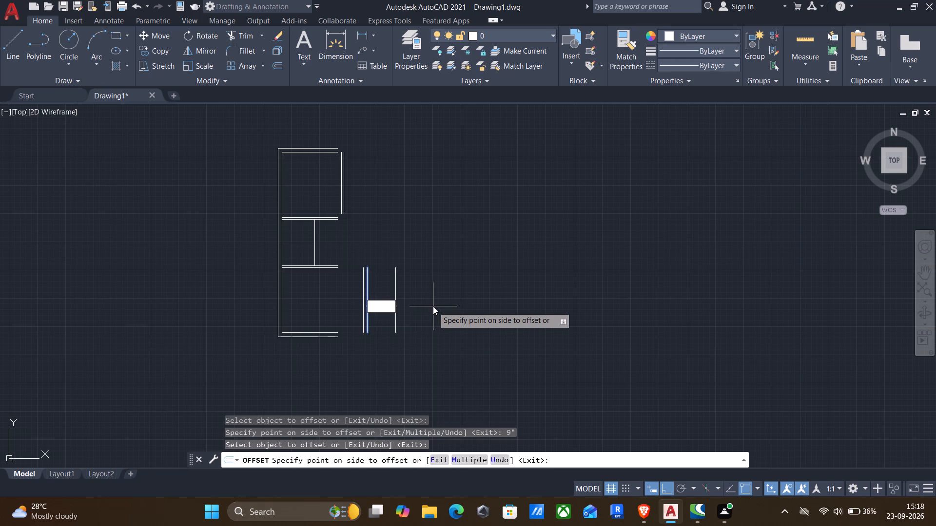
pyautogui.write("0'")
pyautogui.press('Return')
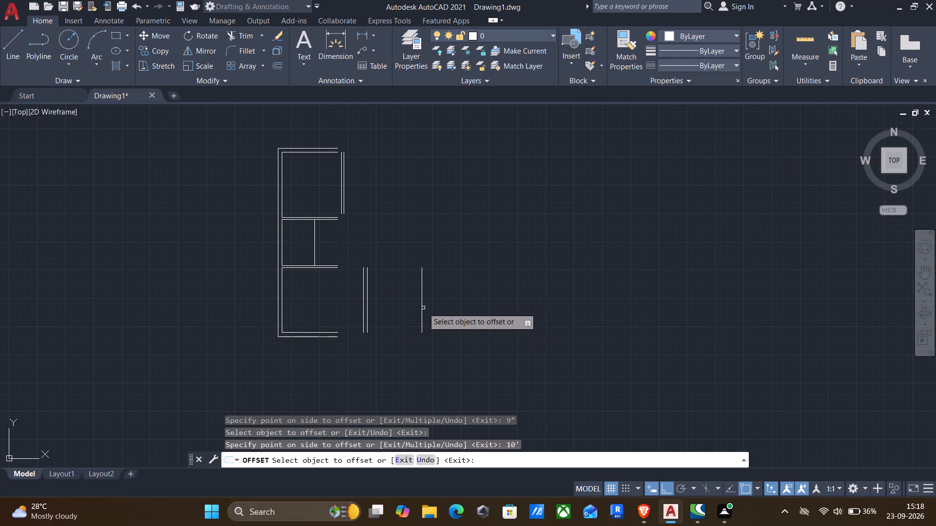
pyautogui.click(423, 308)
pyautogui.write('4.5"')
pyautogui.press('Return')
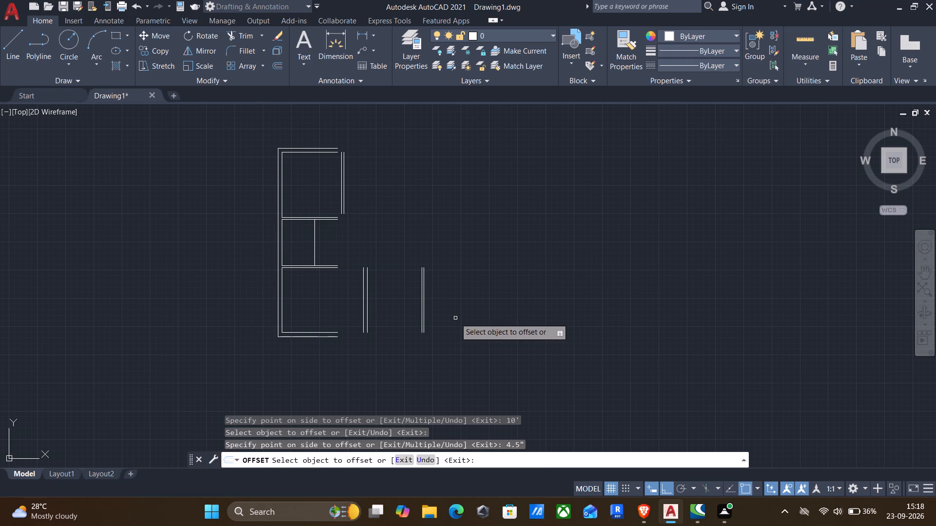
# Offset the new partition's right line 5' to the right, and offset that copy 4.5" to form another partition.
pyautogui.scroll(3, 435, 307)
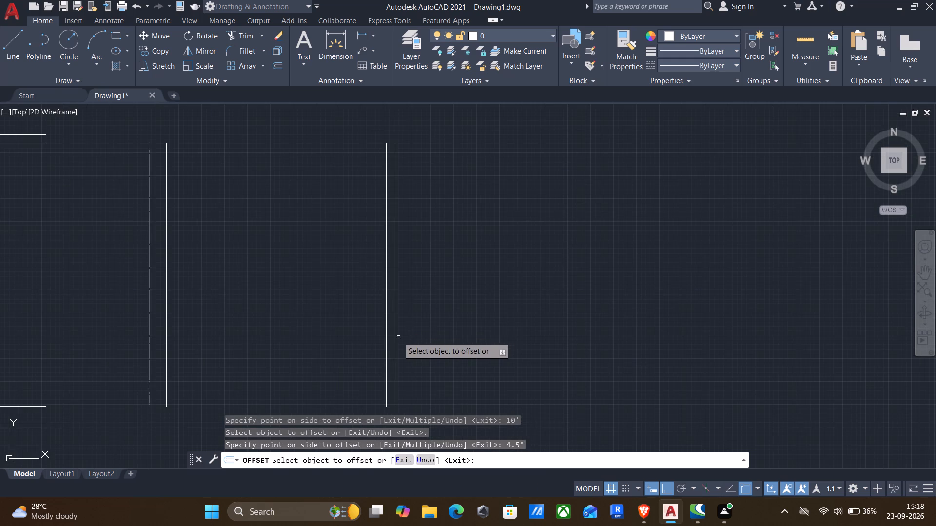
pyautogui.click(392, 344)
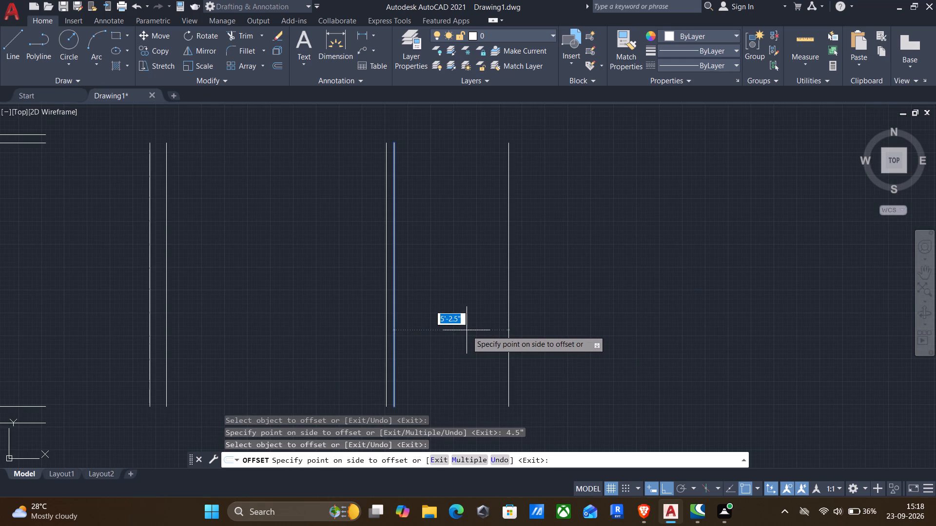
pyautogui.write("5'")
pyautogui.press('Return')
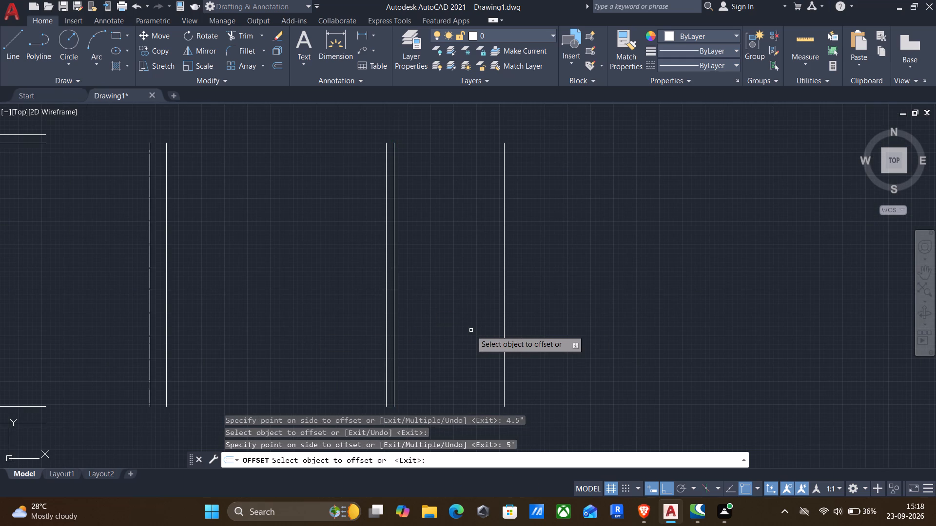
pyautogui.click(505, 328)
pyautogui.write('4.5"')
pyautogui.press('Return')
# Offset the last partition's right line 10' to the right, and offset that copy 9" to form the outer right wall.
pyautogui.moveTo(533, 332); pyautogui.dragTo(521, 334, button='middle')
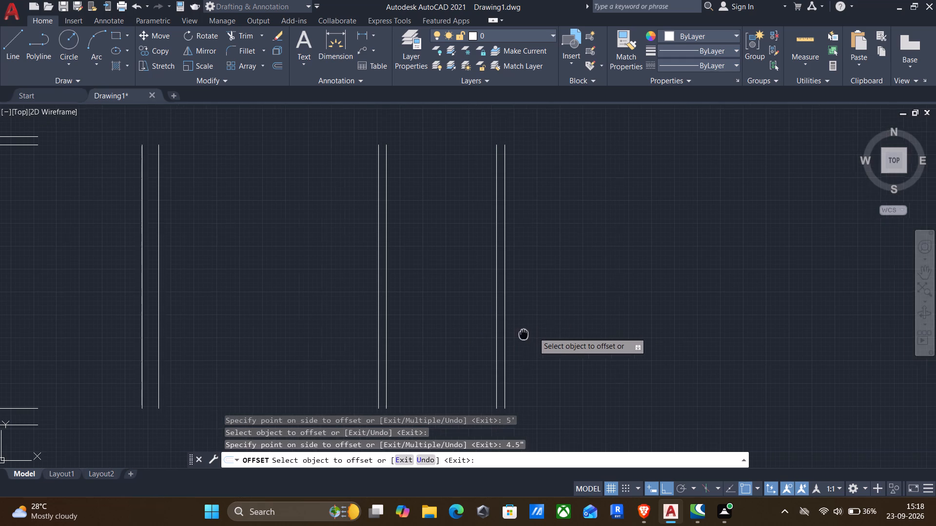
pyautogui.moveTo(521, 334); pyautogui.dragTo(432, 282, button='middle')
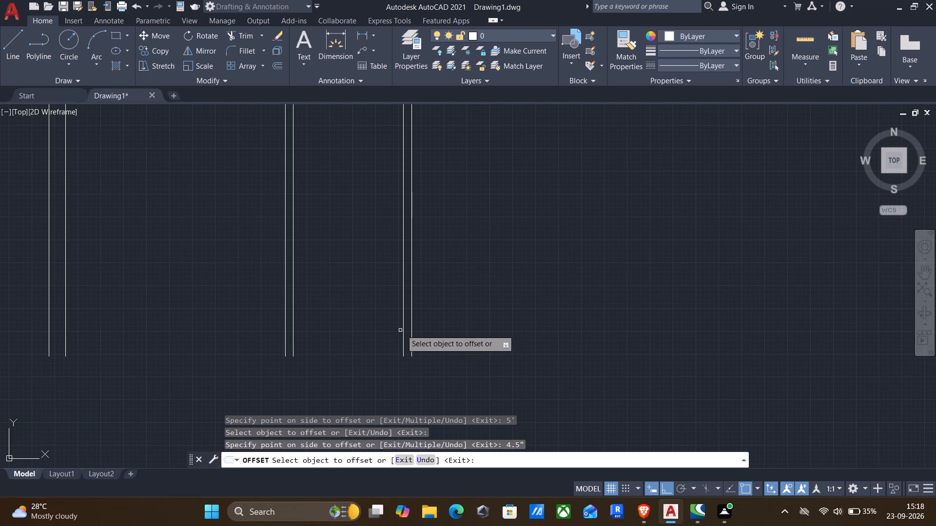
pyautogui.click(414, 311)
pyautogui.click(409, 310)
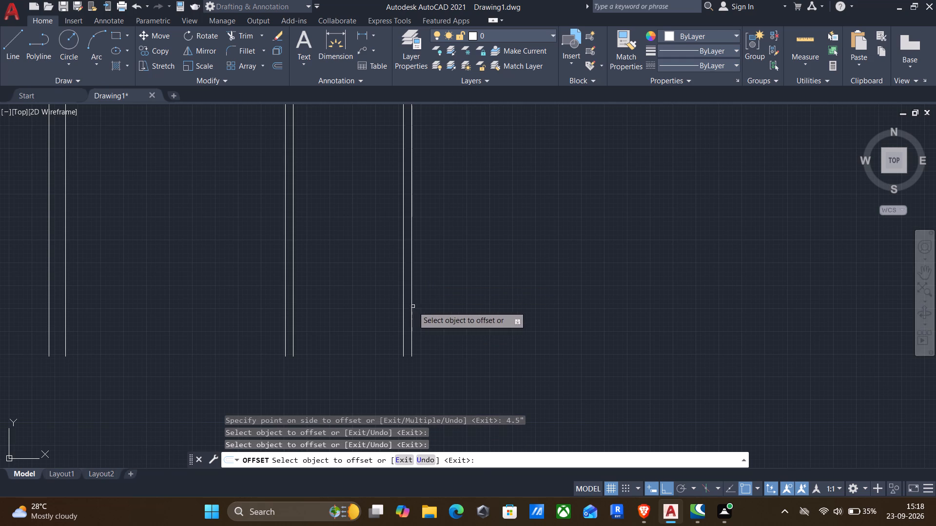
pyautogui.click(413, 306)
pyautogui.write("10'")
pyautogui.press('Return')
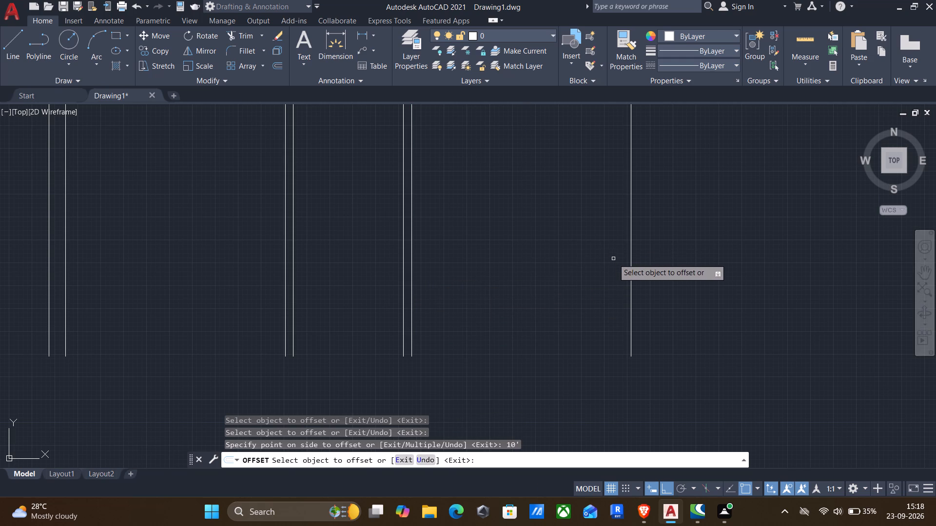
pyautogui.click(630, 288)
pyautogui.write('9"')
pyautogui.press('Return')
pyautogui.moveTo(640, 293); pyautogui.dragTo(695, 209, button='middle')
pyautogui.press('Return')
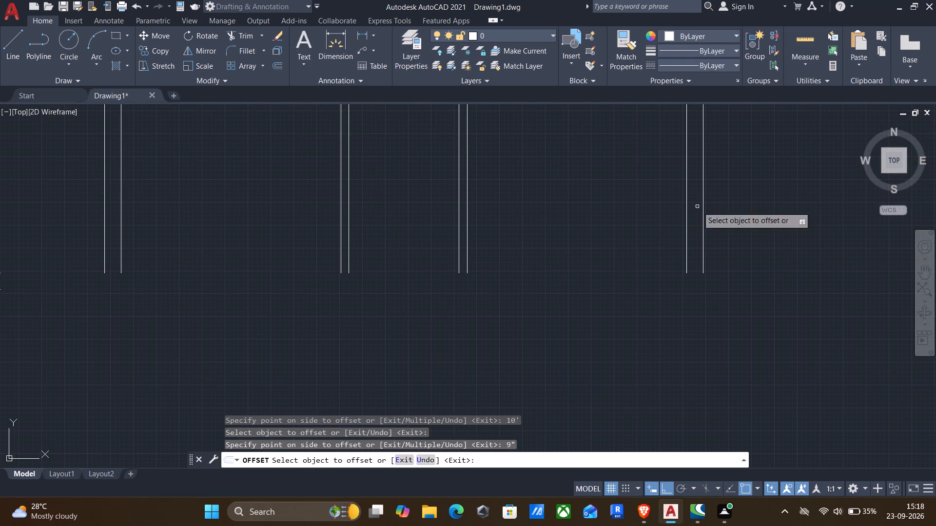
# Fillet the inner and outer bottom wall lines to the matching right wall lines to close the plan's bottom-right corner.
pyautogui.scroll(-2, 635, 309)
pyautogui.press('f')
pyautogui.press('Return')
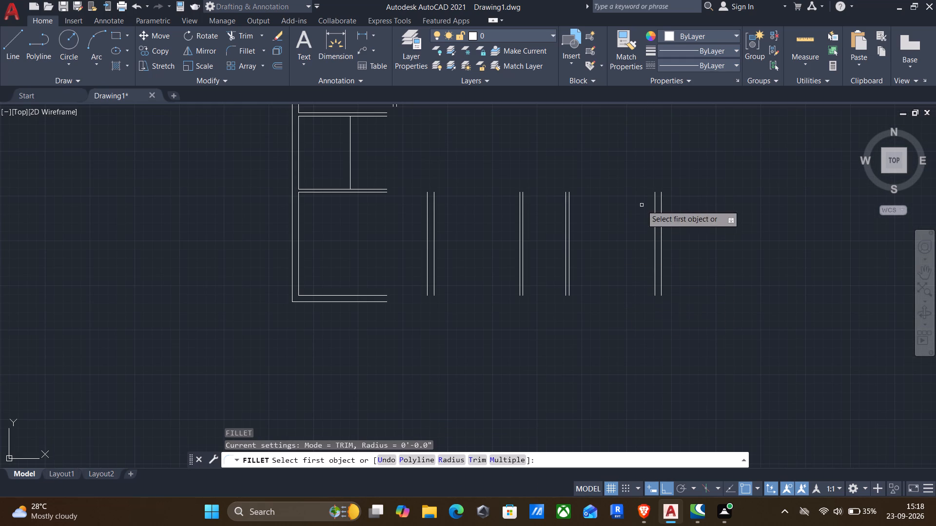
pyautogui.click(654, 281)
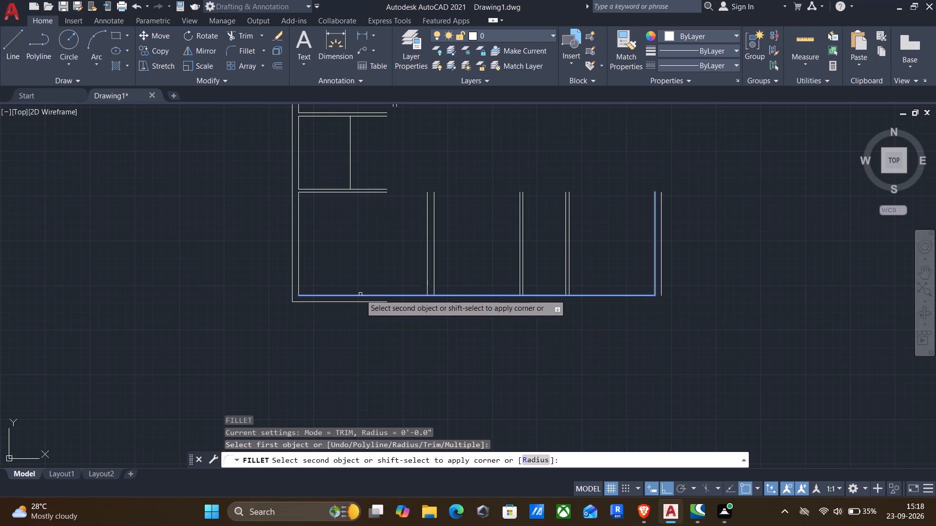
pyautogui.click(360, 294)
pyautogui.press('Return')
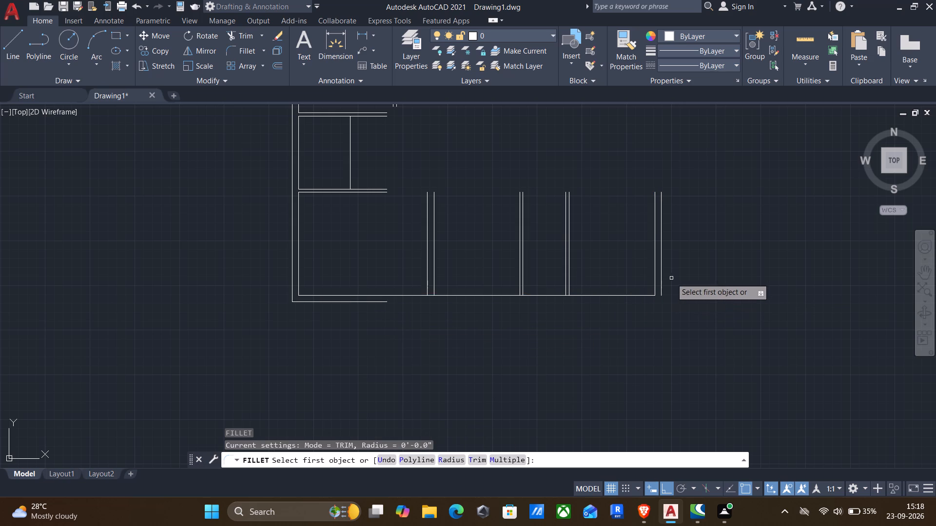
pyautogui.click(663, 276)
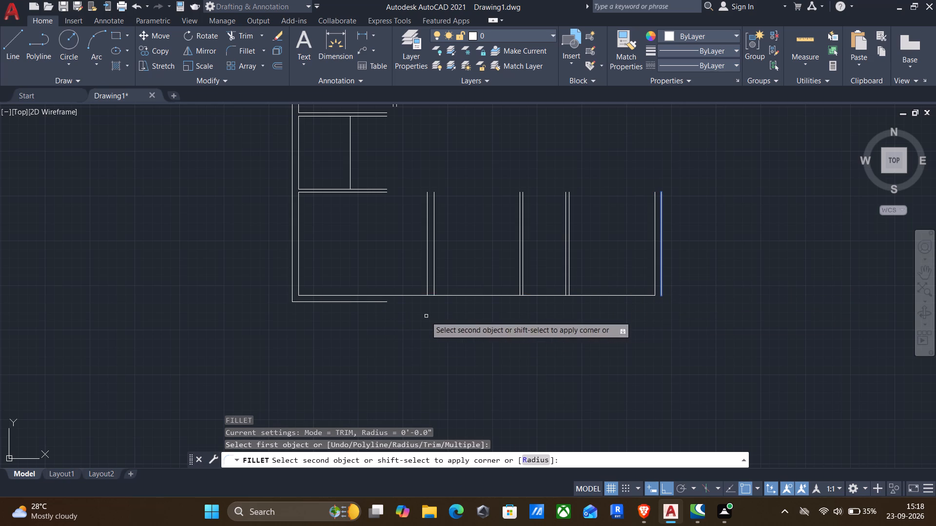
pyautogui.click(361, 303)
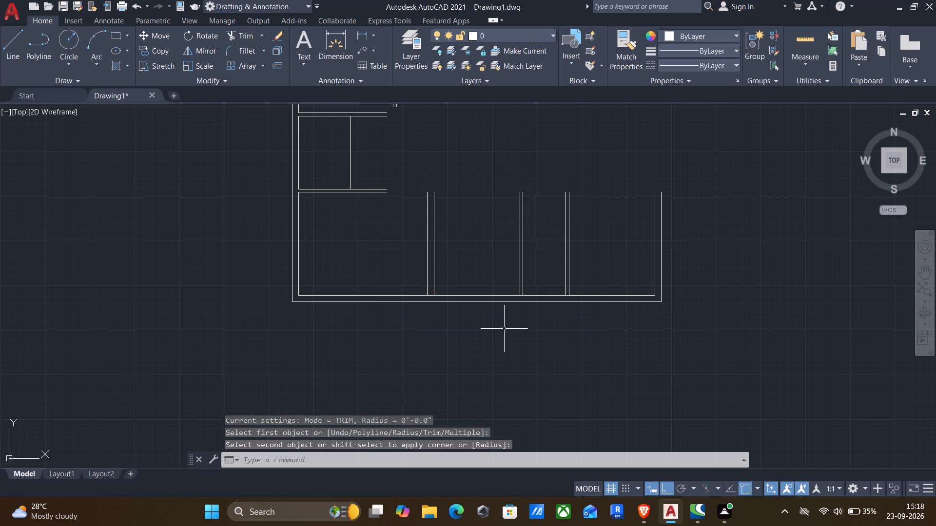
# Trim the inner bottom wall line between the paired lines of the 9" wall and the two 4.5" partitions.
pyautogui.write('tr')
pyautogui.press('Return')
pyautogui.scroll(4, 431, 313)
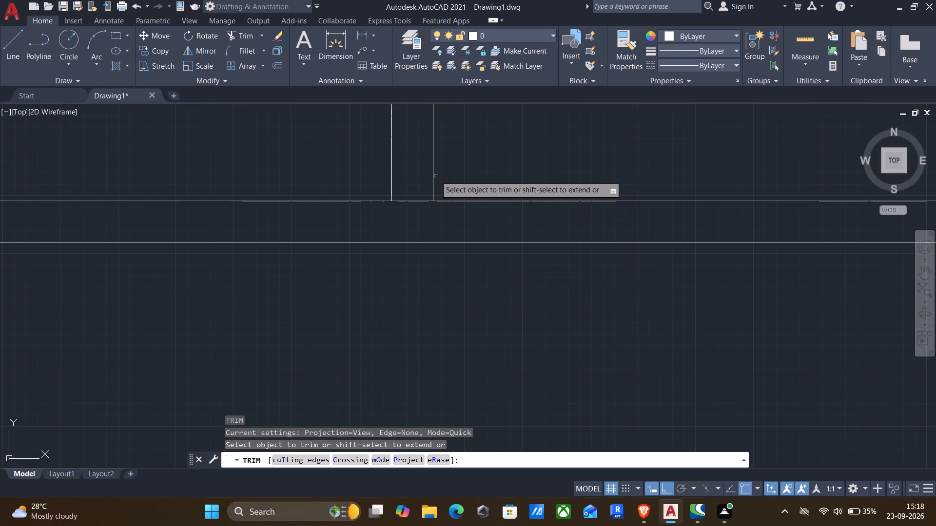
pyautogui.moveTo(427, 175); pyautogui.dragTo(420, 220)
pyautogui.scroll(-4, 422, 221)
pyautogui.scroll(4, 521, 221)
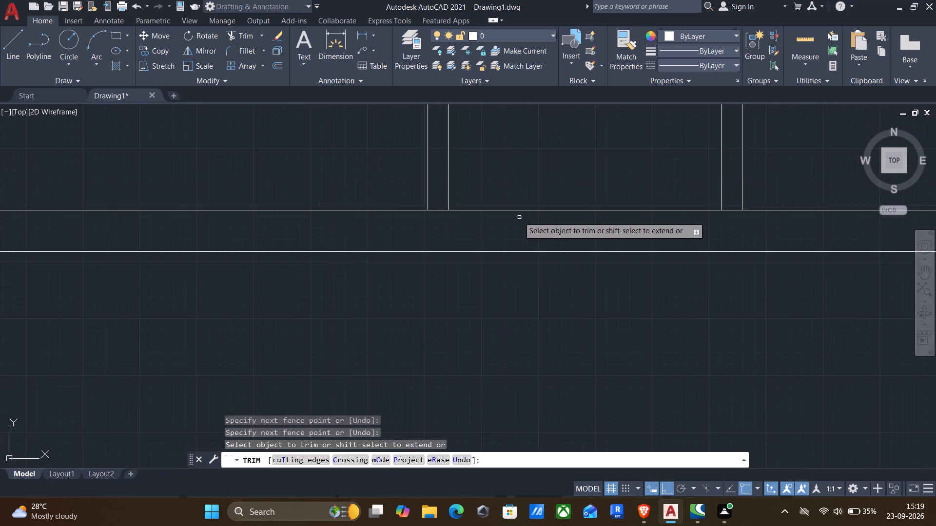
pyautogui.scroll(1, 515, 212)
pyautogui.moveTo(390, 189); pyautogui.dragTo(399, 229)
pyautogui.scroll(-4, 406, 229)
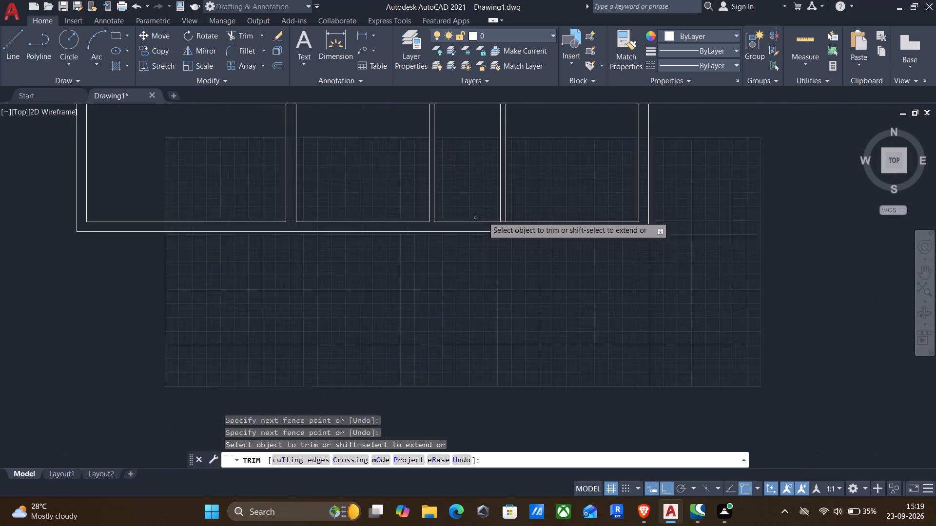
pyautogui.scroll(4, 500, 207)
pyautogui.moveTo(500, 325); pyautogui.dragTo(504, 291)
pyautogui.scroll(-2, 504, 290)
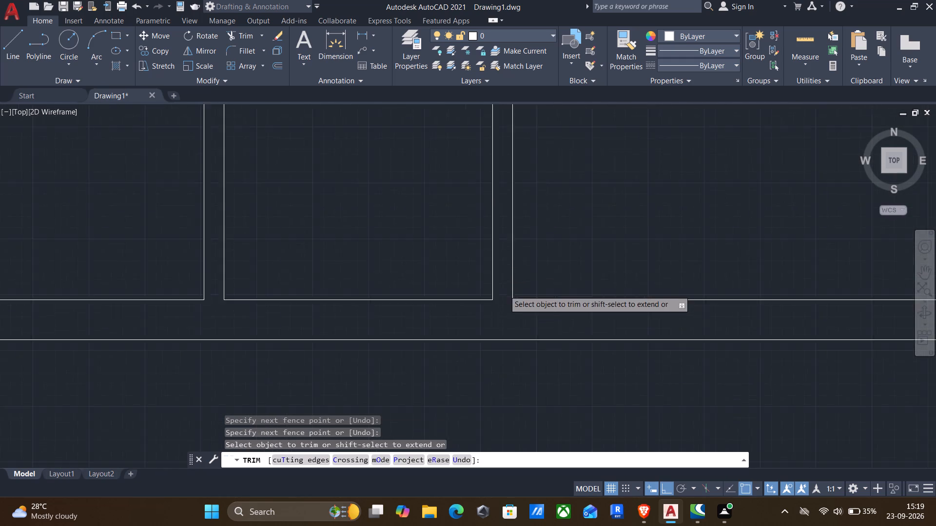
pyautogui.scroll(-3, 504, 290)
pyautogui.press('Escape')
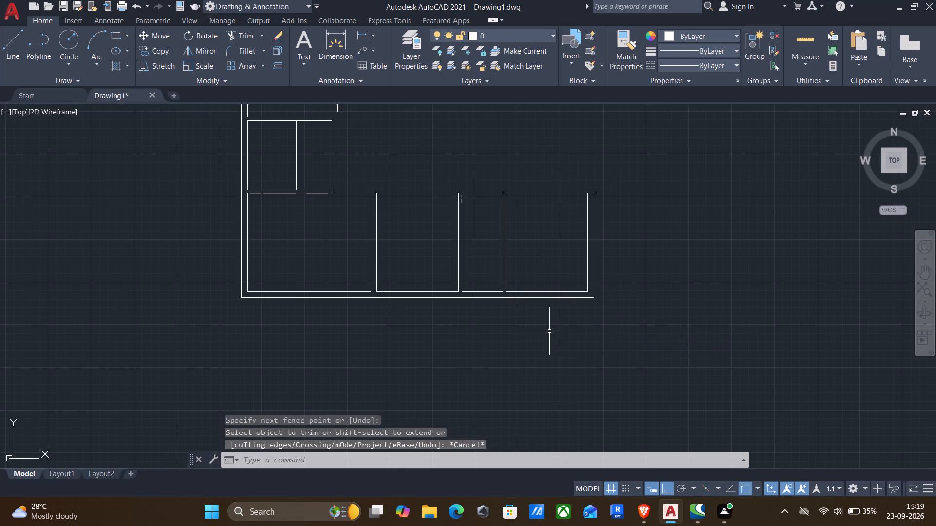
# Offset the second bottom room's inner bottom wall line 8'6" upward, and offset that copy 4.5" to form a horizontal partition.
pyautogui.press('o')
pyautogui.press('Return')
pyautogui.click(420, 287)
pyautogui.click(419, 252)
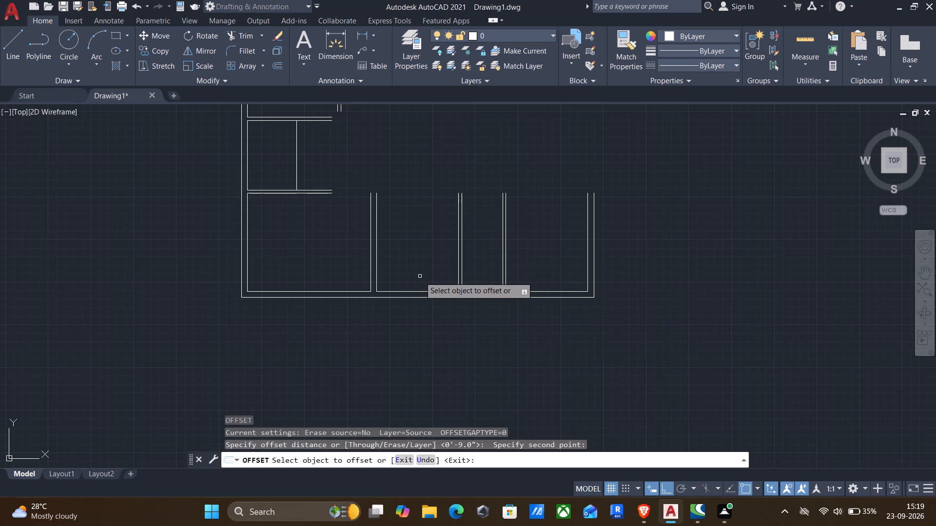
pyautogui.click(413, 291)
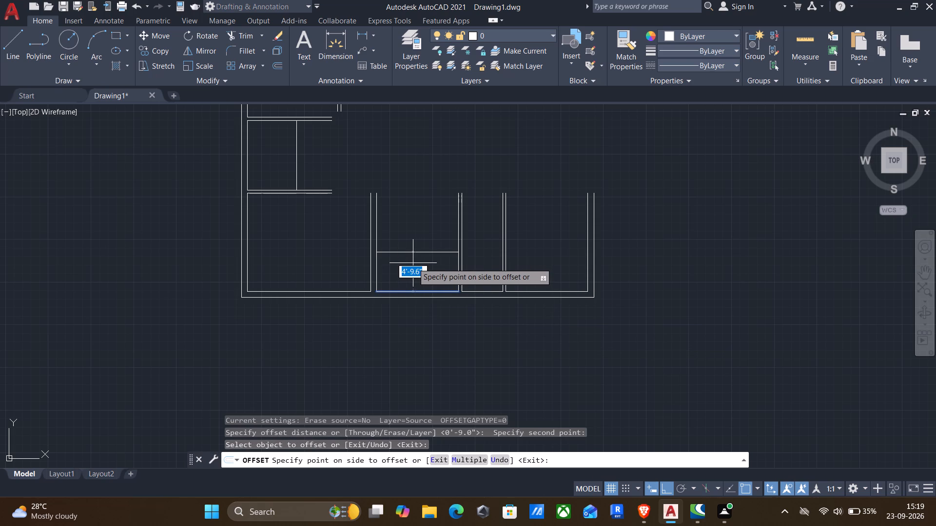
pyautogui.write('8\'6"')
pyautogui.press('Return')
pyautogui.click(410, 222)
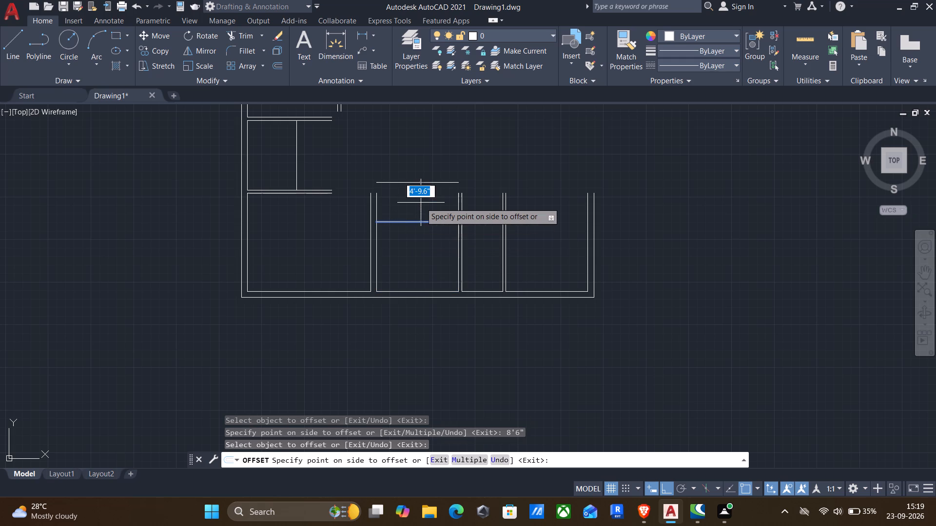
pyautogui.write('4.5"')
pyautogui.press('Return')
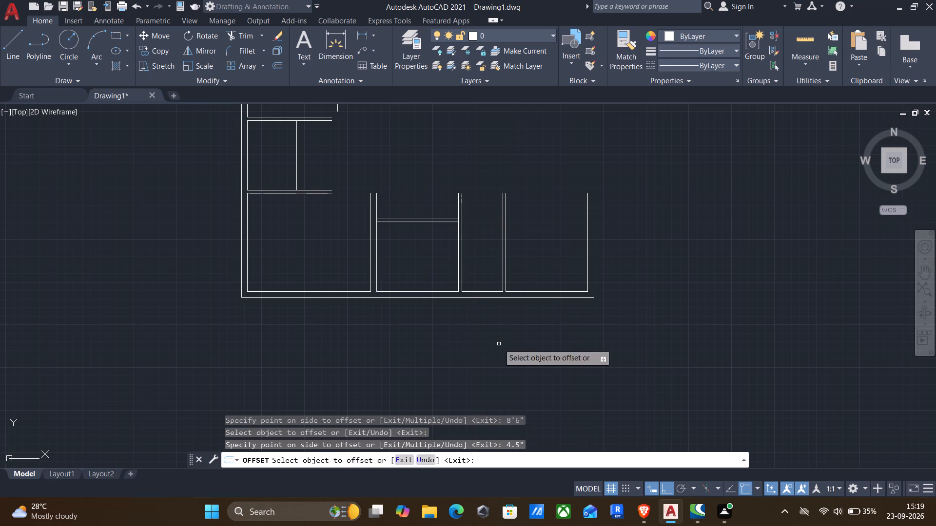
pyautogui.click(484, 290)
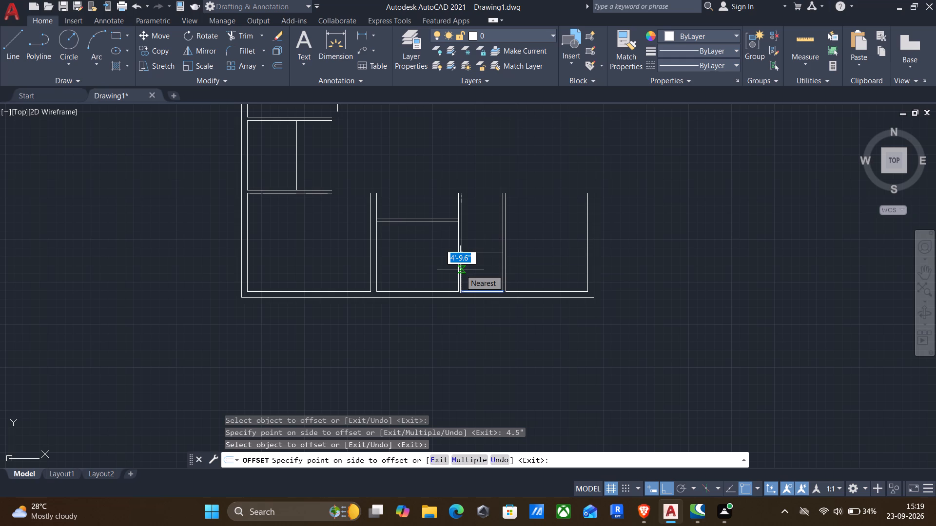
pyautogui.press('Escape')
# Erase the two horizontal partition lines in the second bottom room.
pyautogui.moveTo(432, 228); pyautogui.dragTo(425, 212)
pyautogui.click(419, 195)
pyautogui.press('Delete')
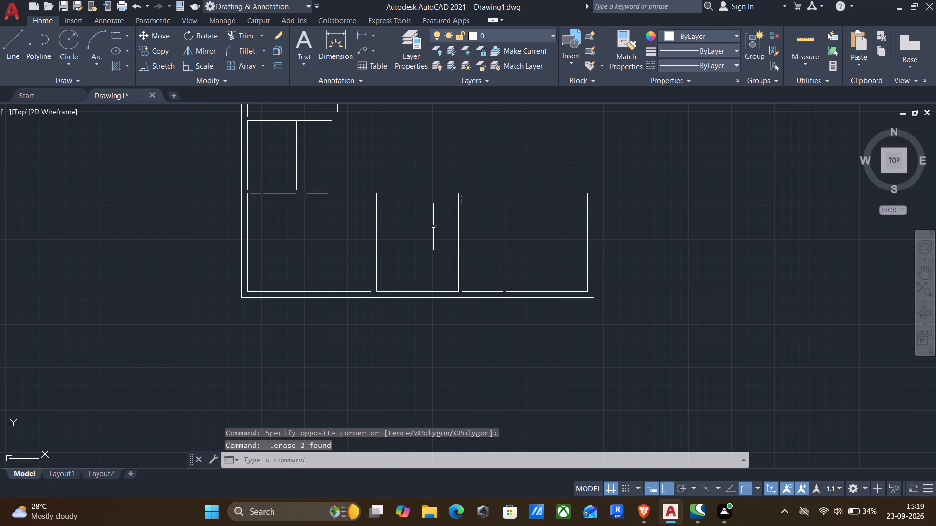
# Offset the second bottom room's inner bottom wall line 12' upward to form the room's top line.
pyautogui.press('o')
pyautogui.press('Return')
pyautogui.click(426, 291)
pyautogui.moveTo(409, 179); pyautogui.dragTo(403, 237)
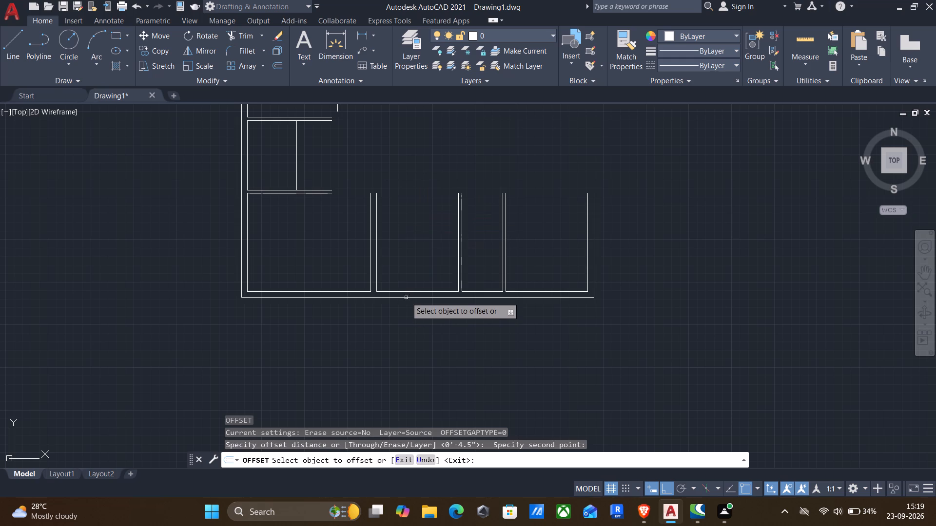
pyautogui.moveTo(406, 292); pyautogui.dragTo(407, 286)
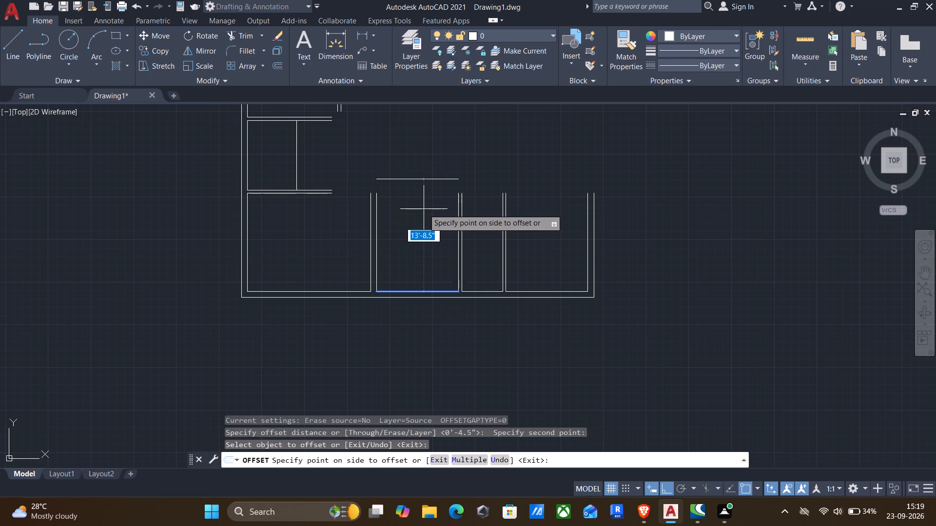
pyautogui.write("12'")
pyautogui.press('Return')
# Offset the third bottom room's inner bottom wall line 8'6" upward, and offset that copy 4.5" upward as a partition.
pyautogui.moveTo(491, 293); pyautogui.dragTo(491, 283)
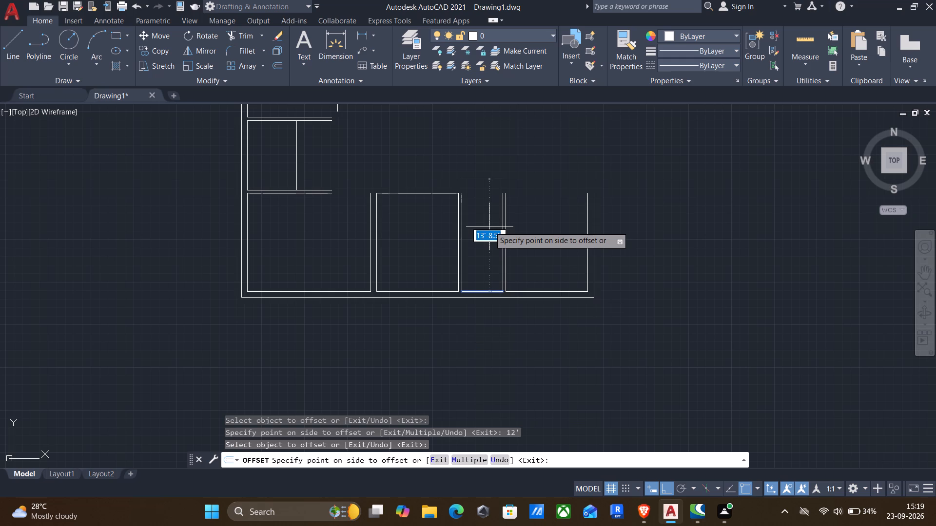
pyautogui.write('8\'6"')
pyautogui.press('Return')
pyautogui.click(486, 222)
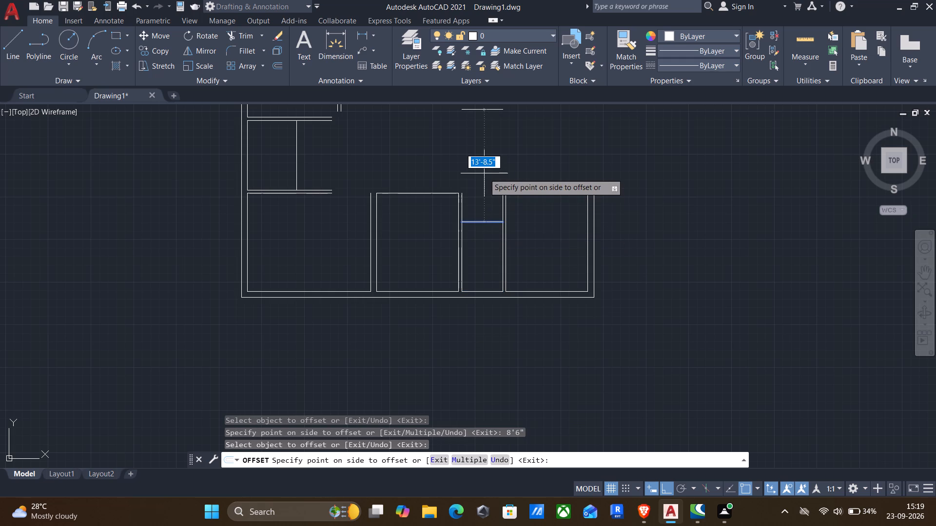
pyautogui.write('4.5"')
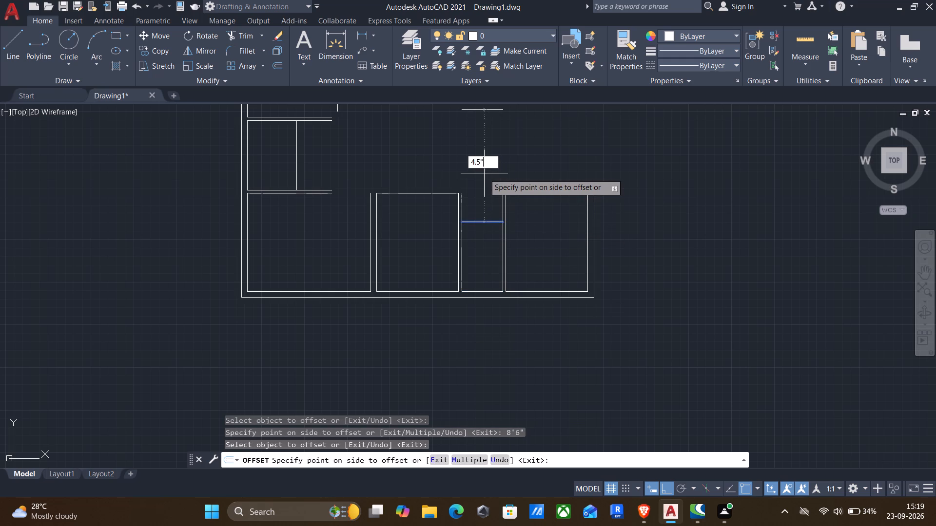
pyautogui.press('Return')
# Offset the second bottom room's top line 4.5" upward to give the wall its thickness.
pyautogui.click(444, 192)
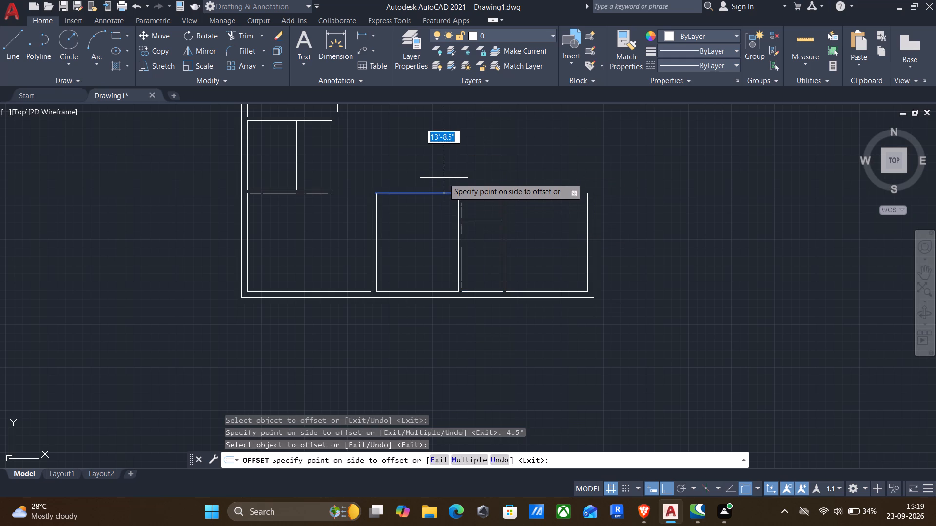
pyautogui.write('4.5"')
pyautogui.press('Return')
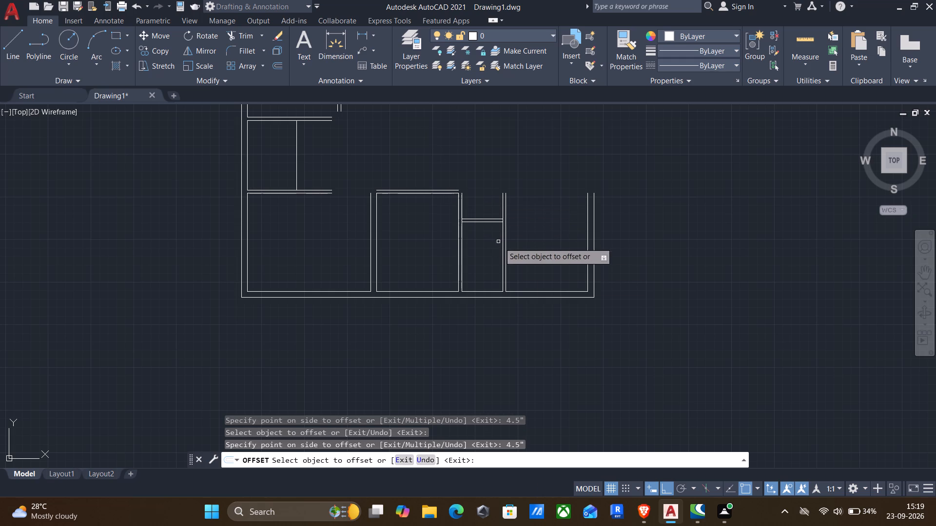
# Offset the fourth bottom room's inner bottom wall line 5'8" upward, and offset that copy 4.5" upward as a partition.
pyautogui.click(537, 290)
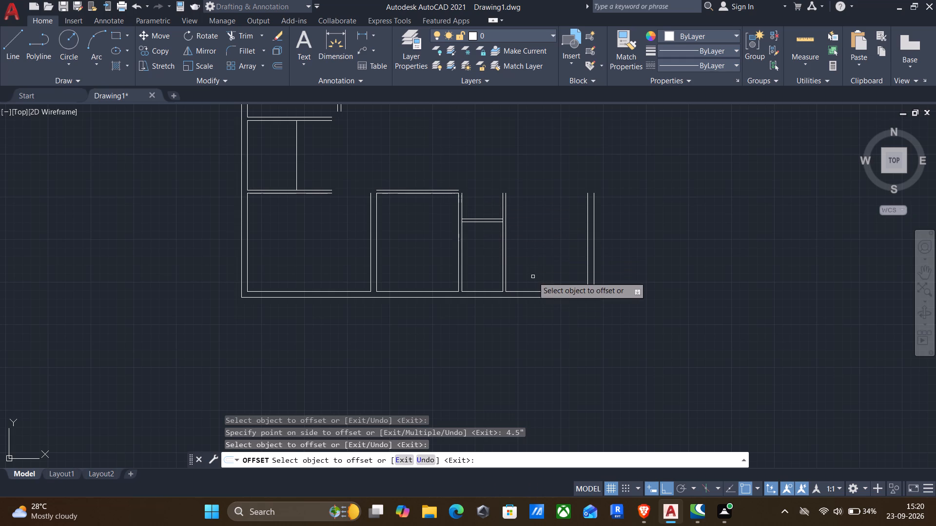
pyautogui.click(528, 292)
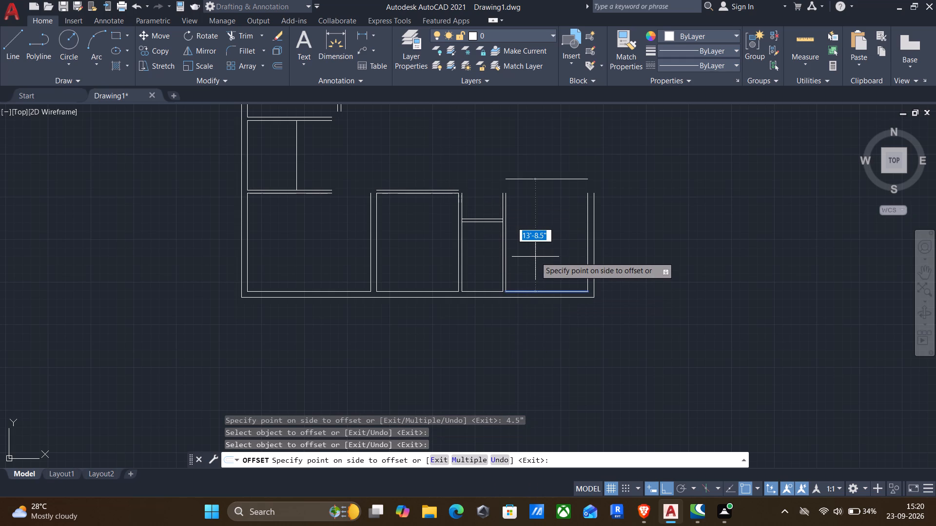
pyautogui.write('5\'8"')
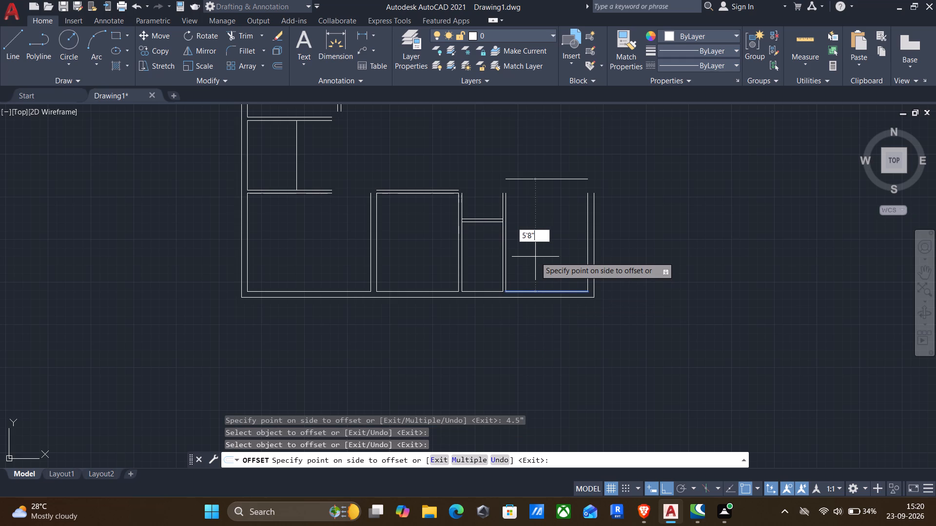
pyautogui.press('Return')
pyautogui.click(540, 244)
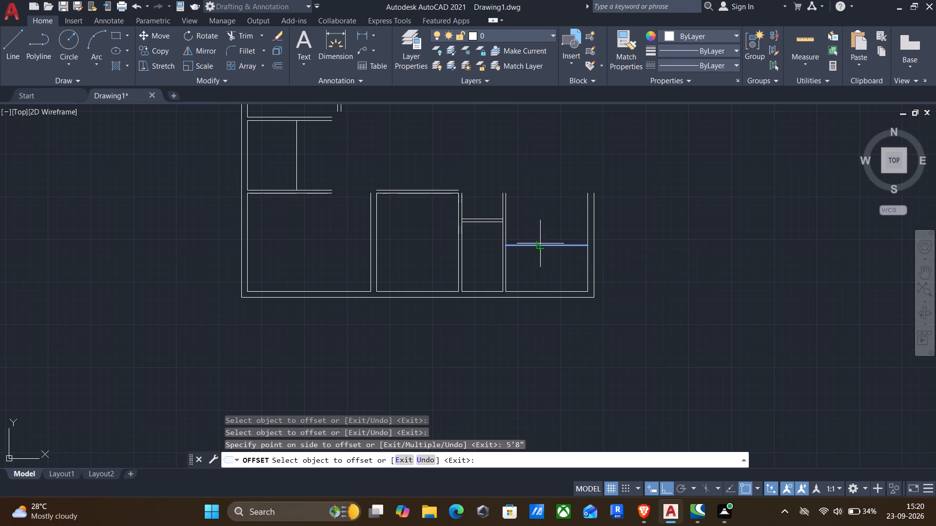
pyautogui.write('4.5"')
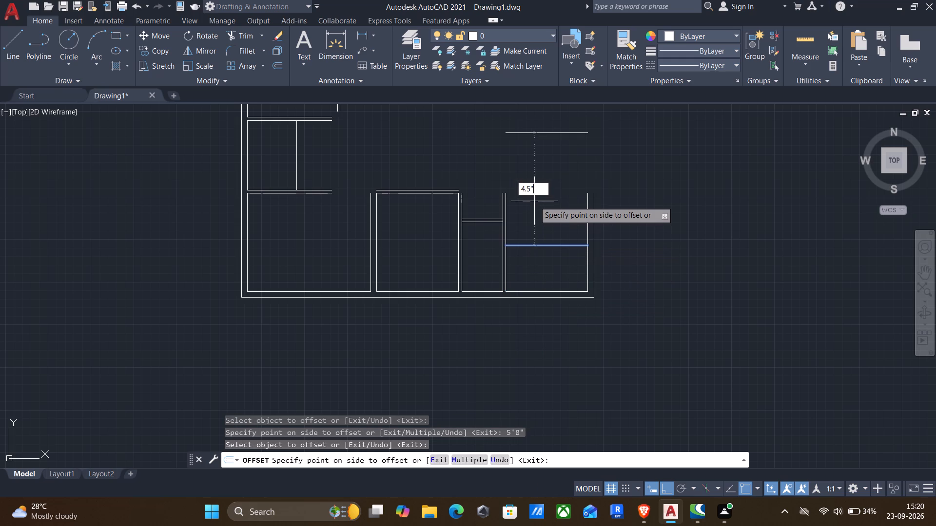
pyautogui.press('Return')
pyautogui.scroll(-2, 534, 201)
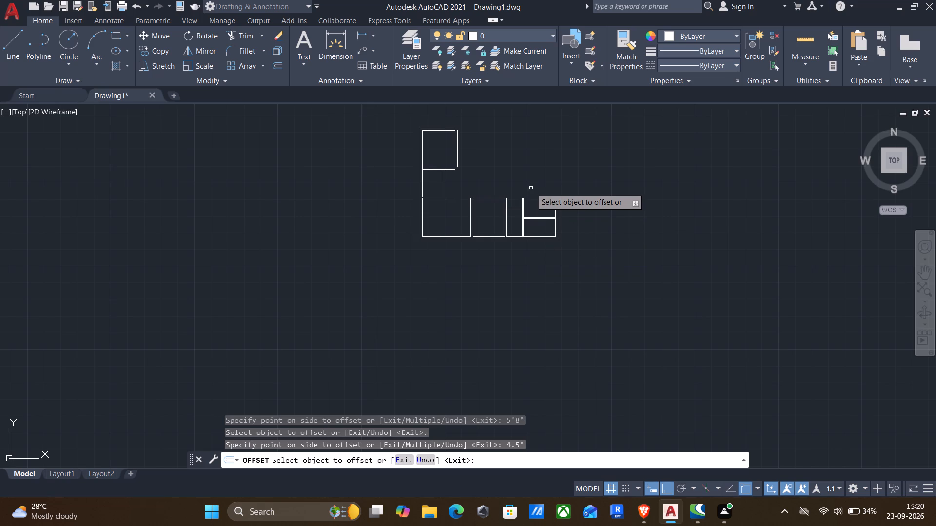
pyautogui.press('Escape')
# Draw a horizontal line about 20'-11.7" long from the right end of the second room's upper top-wall line past the outer right wall.
pyautogui.scroll(4, 491, 195)
pyautogui.press('l')
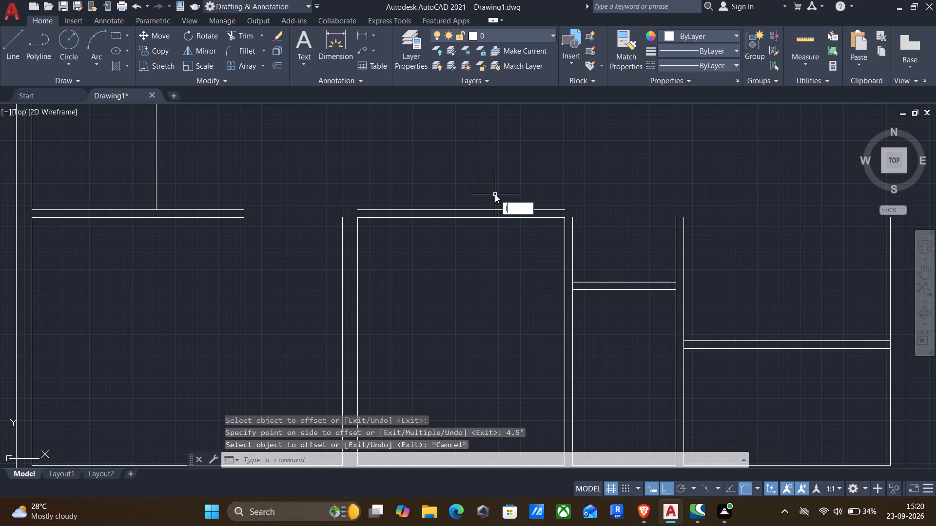
pyautogui.press('Return')
pyautogui.click(566, 211)
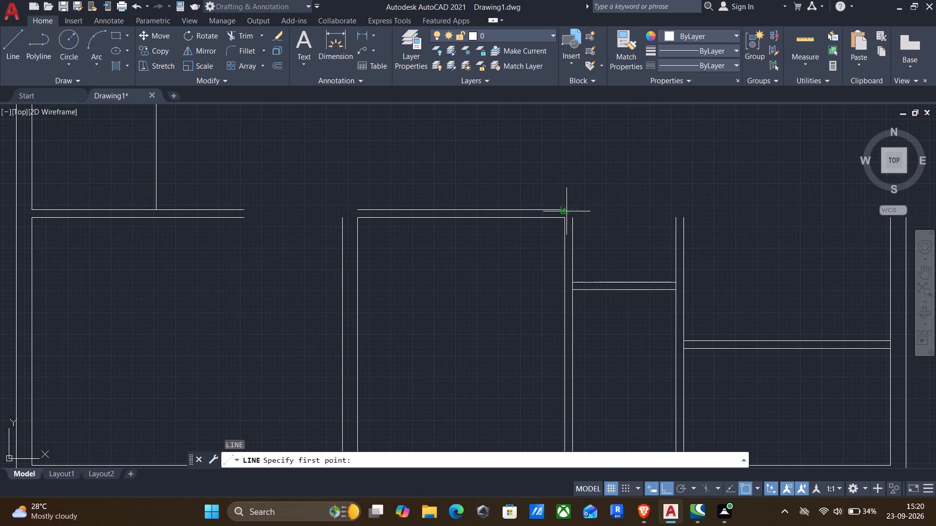
pyautogui.moveTo(633, 211); pyautogui.dragTo(447, 187, button='middle')
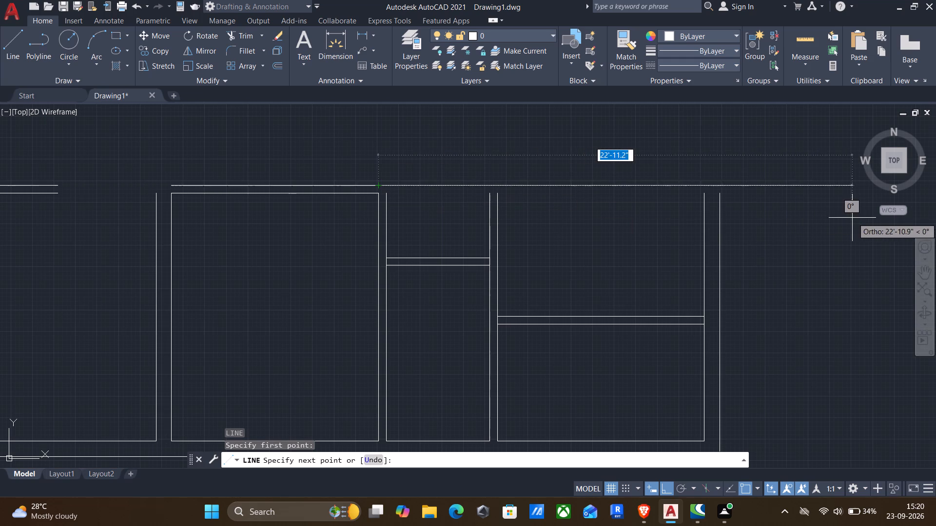
pyautogui.click(812, 205)
pyautogui.press('Return')
# Measure the clearance between the third bottom room's partition and the long top line, and the partition's thickness.
pyautogui.click(800, 38)
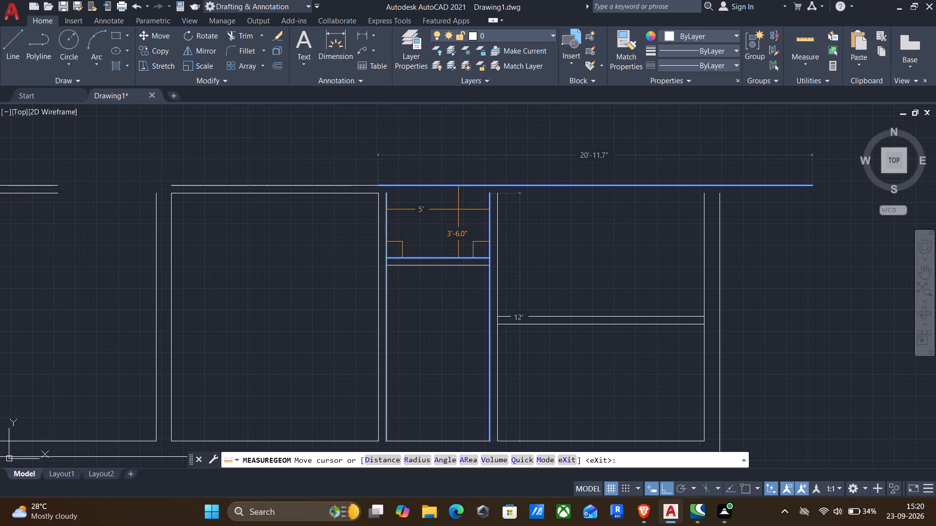
pyautogui.moveTo(458, 210); pyautogui.dragTo(448, 195, button='middle')
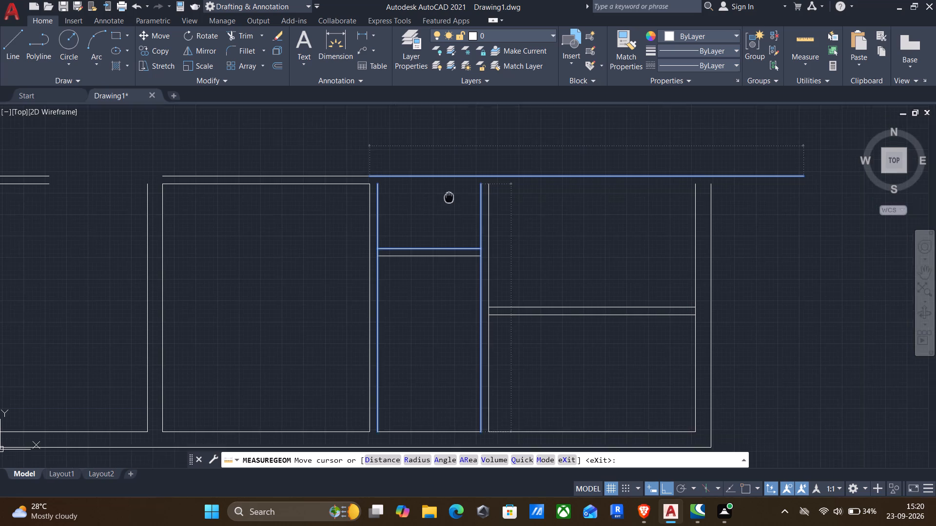
pyautogui.moveTo(448, 195); pyautogui.dragTo(447, 184, button='middle')
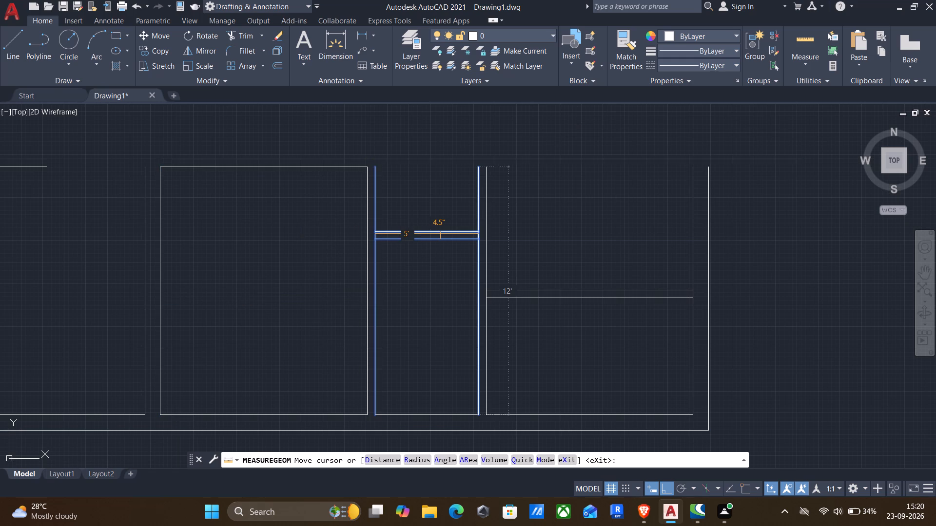
pyautogui.press('Escape')
# Erase the upper line of the horizontal partition in the third bottom room.
pyautogui.scroll(3, 440, 234)
pyautogui.click(434, 225)
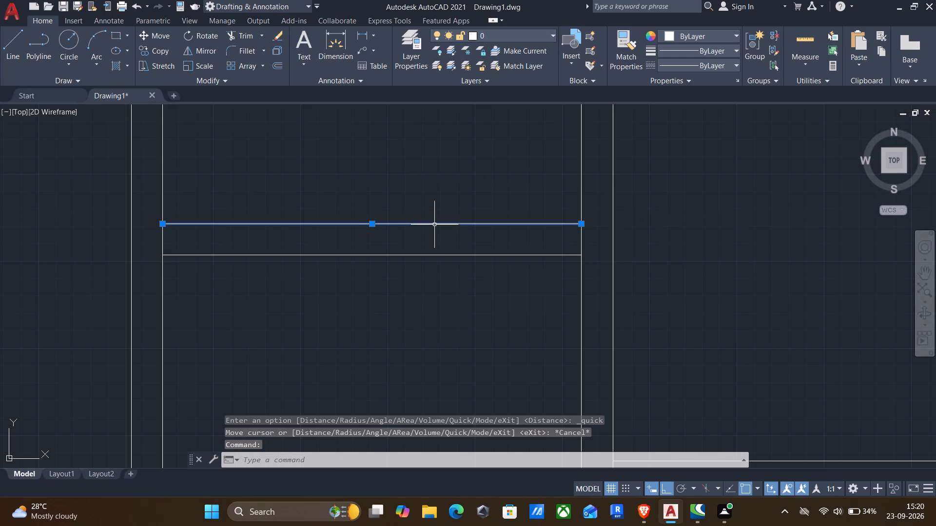
pyautogui.press('Pause')
pyautogui.press('Delete')
# Offset the long top line above the third and fourth bottom rooms 3'8" downward.
pyautogui.scroll(-2, 427, 199)
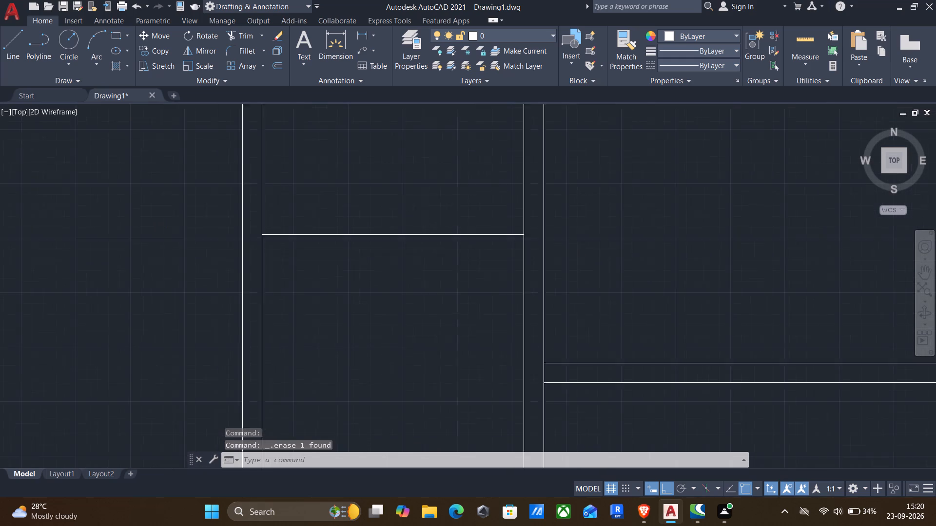
pyautogui.press('o')
pyautogui.press('Return')
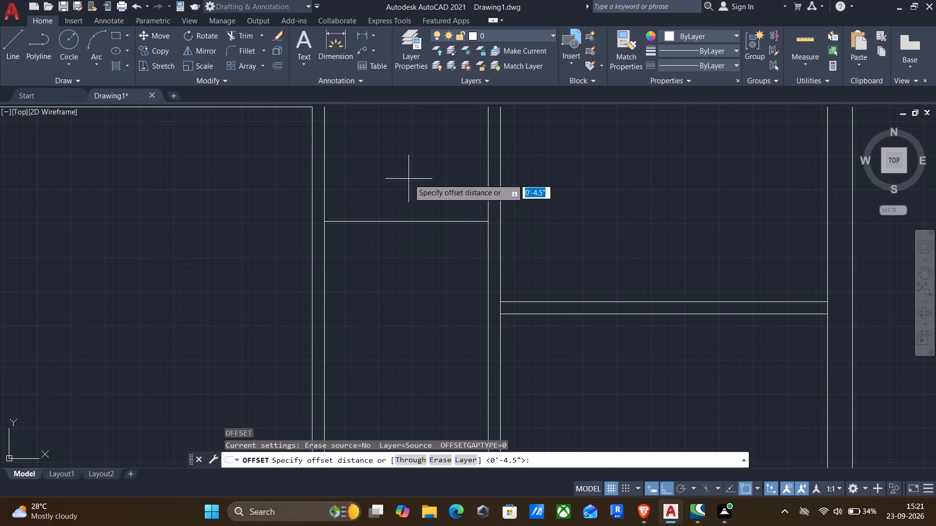
pyautogui.moveTo(409, 177); pyautogui.dragTo(406, 242)
pyautogui.click(406, 251)
pyautogui.scroll(-2, 420, 190)
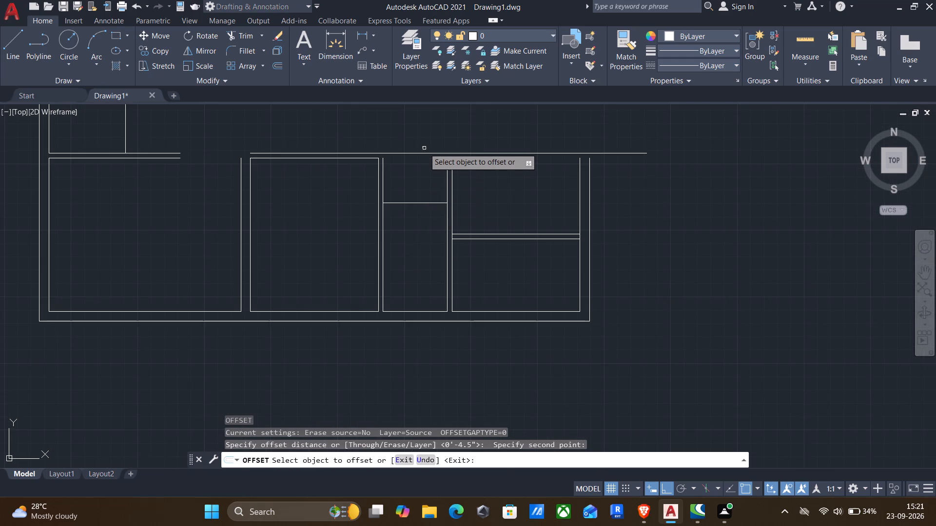
pyautogui.click(418, 153)
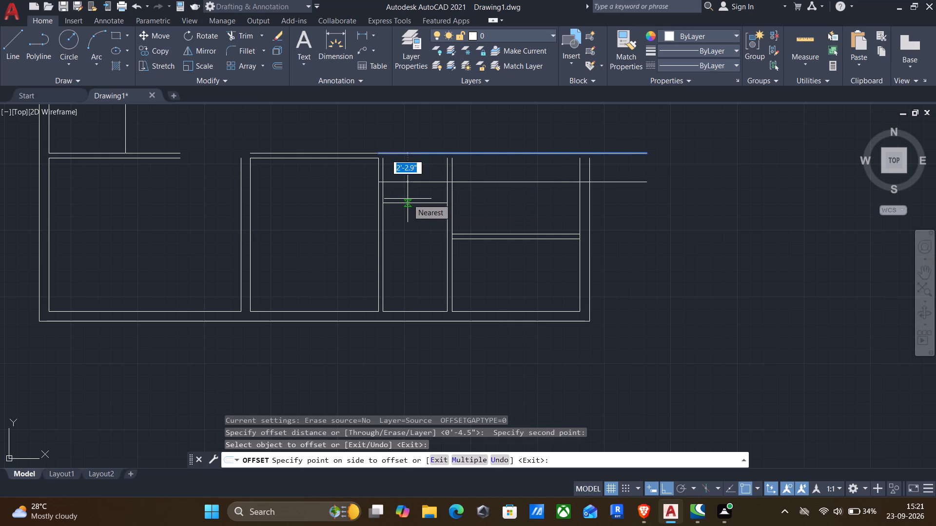
pyautogui.write('3\'8"')
pyautogui.press('Return')
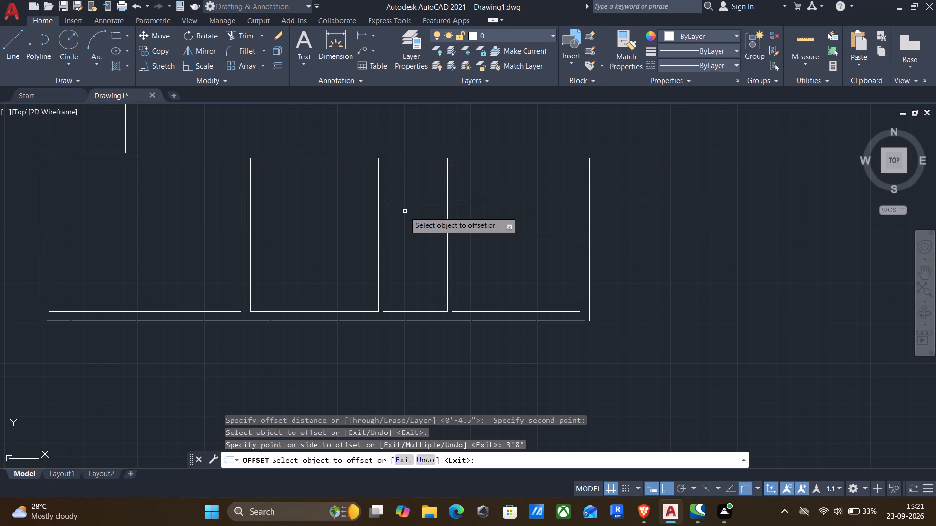
pyautogui.press('Escape')
# Trim the 3'8" offset line inside the fourth bottom room and beyond the outer right wall line.
pyautogui.write('tr')
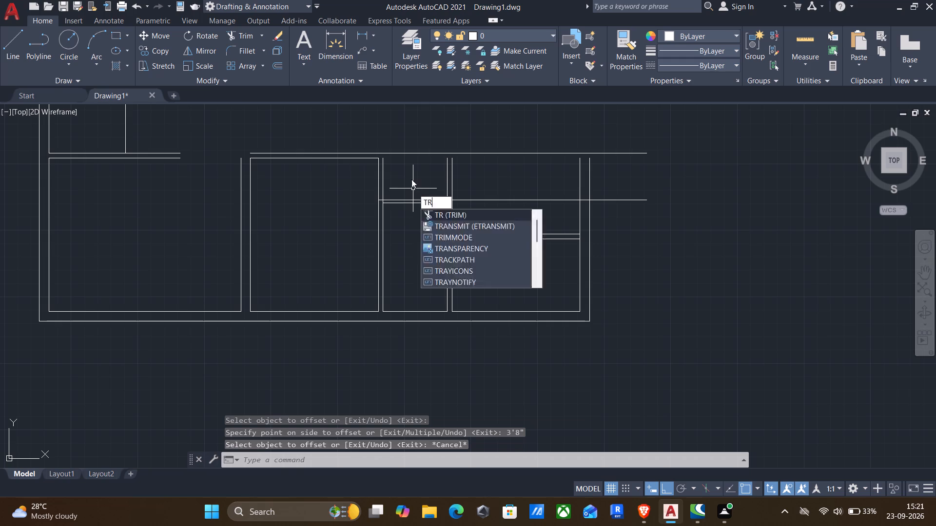
pyautogui.press('Return')
pyautogui.scroll(1, 418, 186)
pyautogui.moveTo(504, 185); pyautogui.dragTo(510, 255)
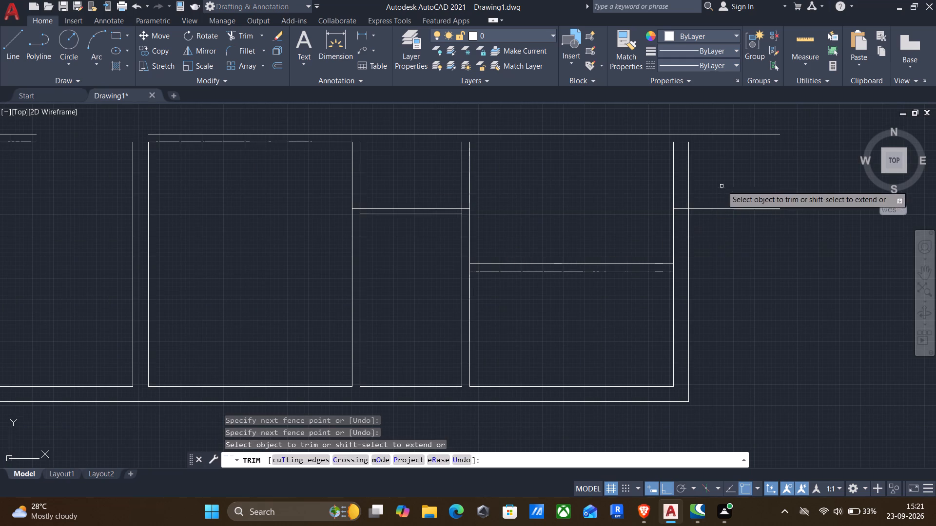
pyautogui.moveTo(723, 185); pyautogui.dragTo(724, 236)
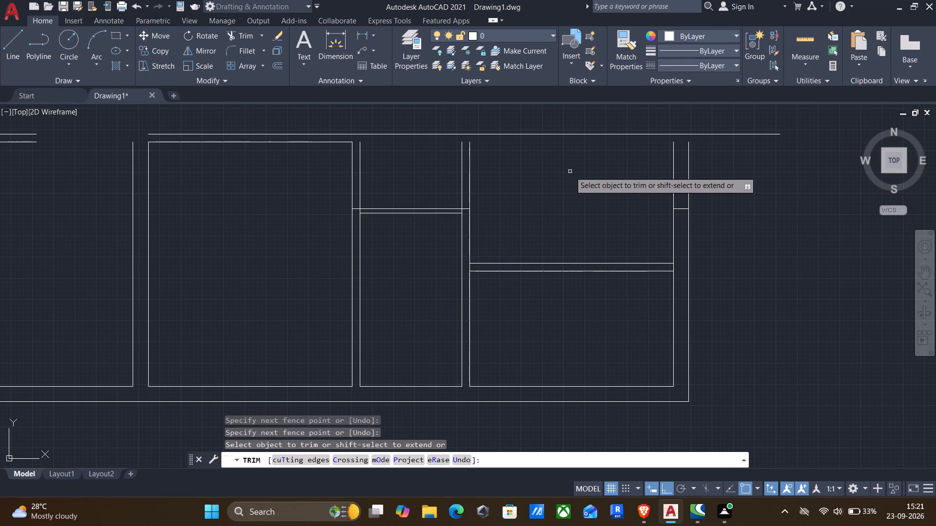
pyautogui.press('Escape')
# Measure the gap between the two horizontal partition lines in the third bottom room.
pyautogui.click(803, 43)
pyautogui.scroll(4, 447, 191)
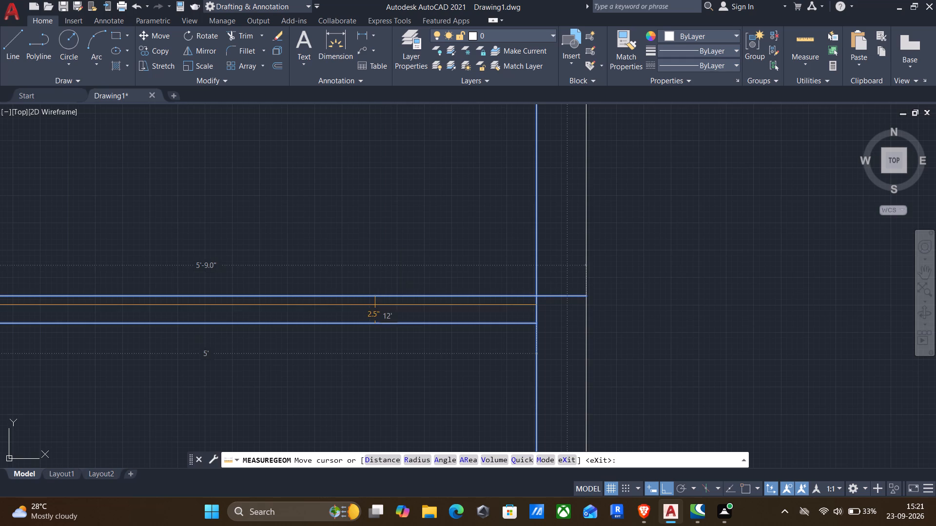
pyautogui.press('Escape')
# Extend the two pairs of vertical partition lines and the right wall lines up to the long top line.
pyautogui.scroll(-3, 388, 289)
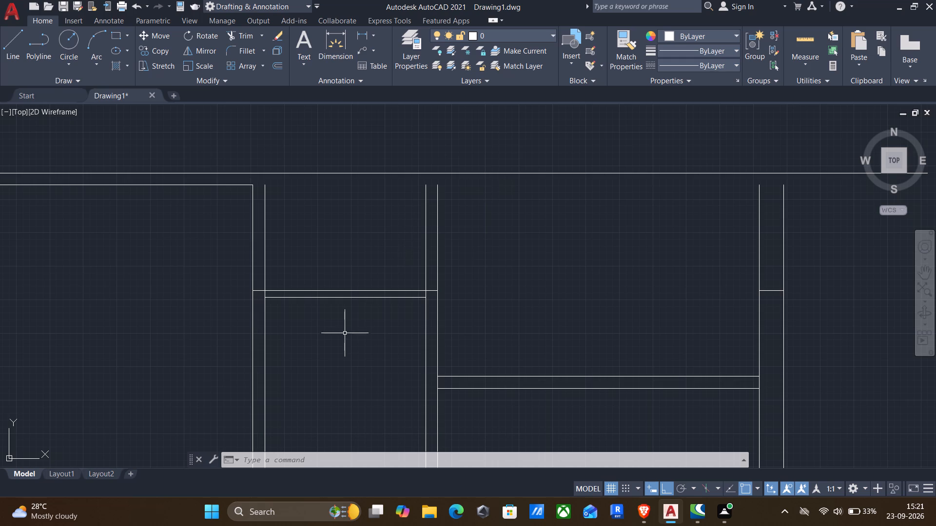
pyautogui.scroll(-2, 376, 328)
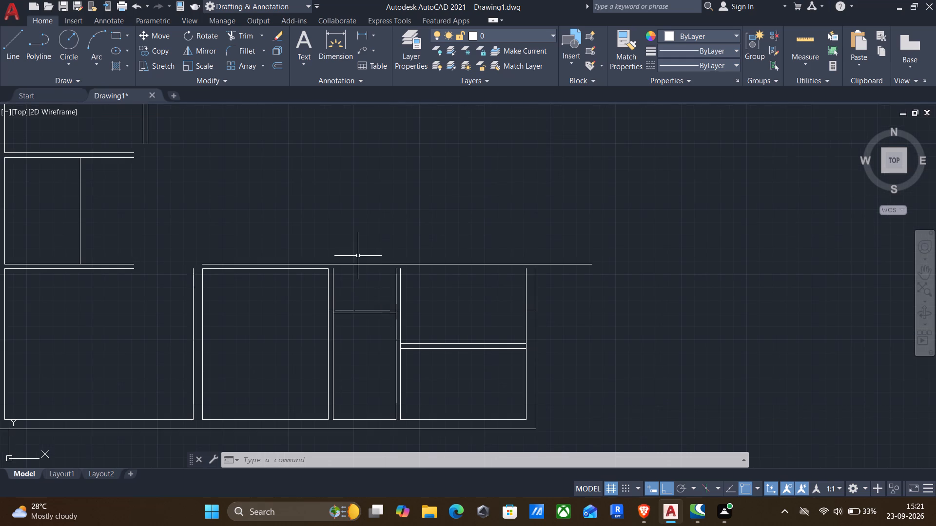
pyautogui.write('ex')
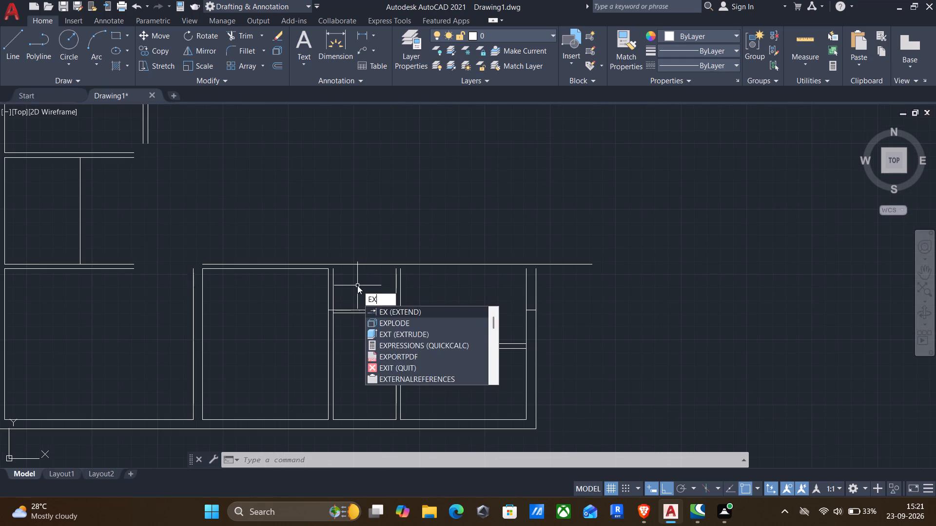
pyautogui.press('Return')
pyautogui.moveTo(309, 292); pyautogui.dragTo(345, 282)
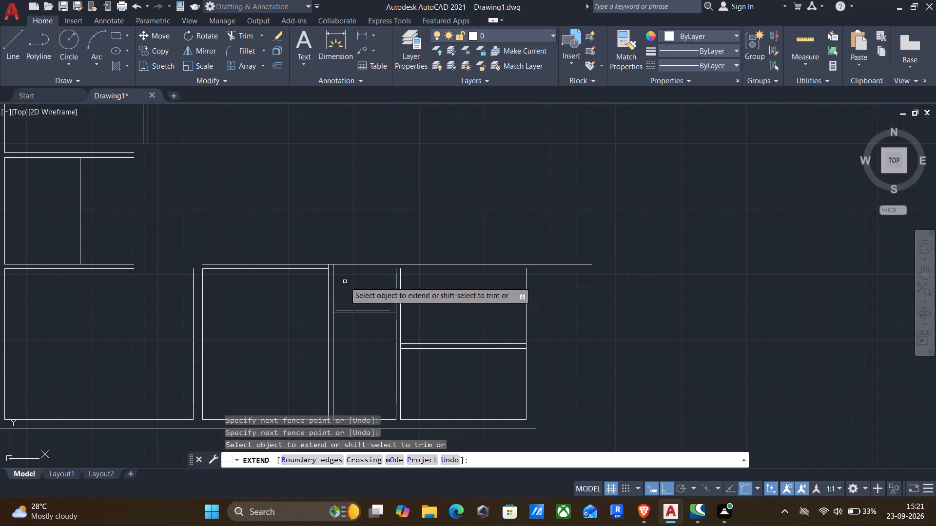
pyautogui.moveTo(359, 294); pyautogui.dragTo(411, 286)
pyautogui.moveTo(476, 302); pyautogui.dragTo(534, 296)
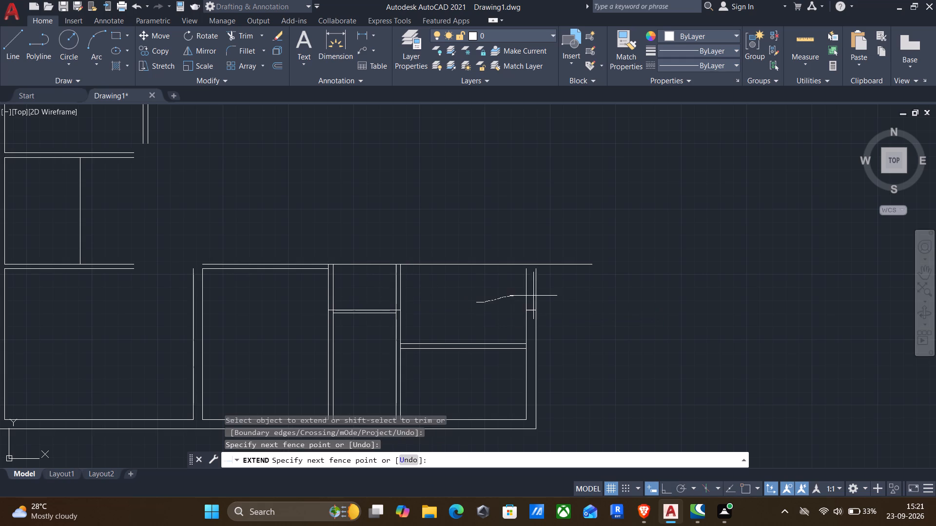
pyautogui.moveTo(534, 296); pyautogui.dragTo(567, 296)
pyautogui.press('Escape')
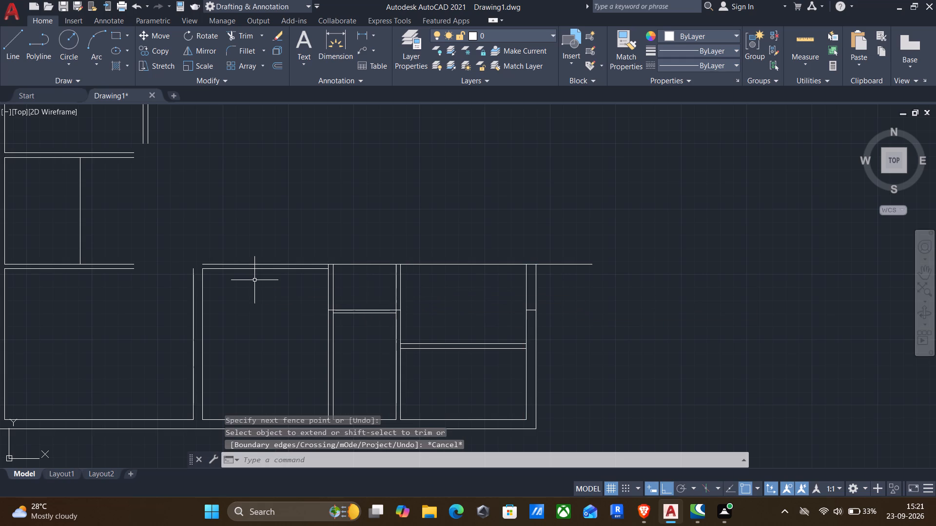
# Delete the two collinear segments of the long top line above the second, third and fourth bottom rooms.
pyautogui.press('f')
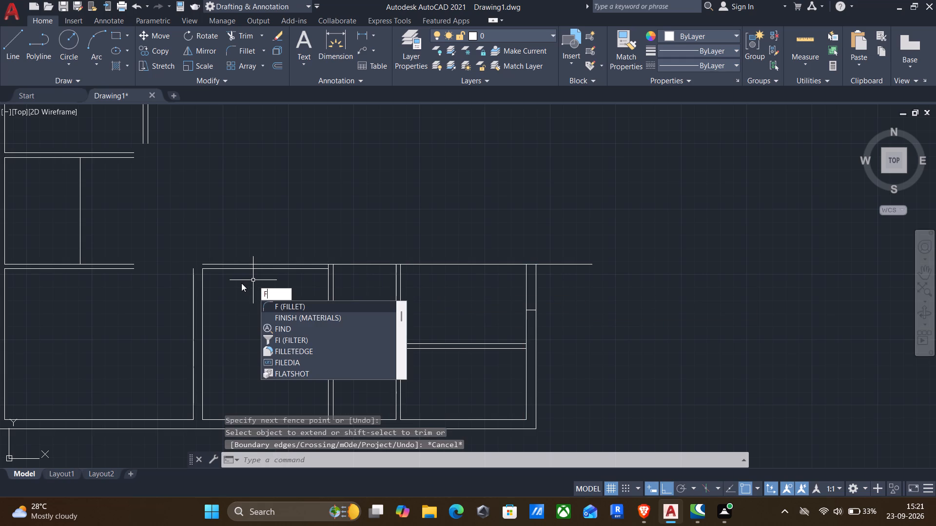
pyautogui.press('Escape')
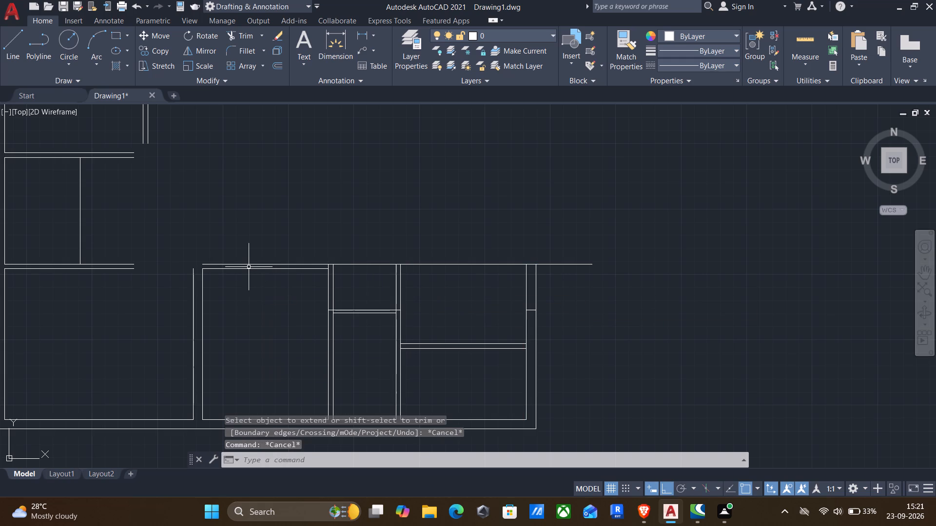
pyautogui.click(246, 265)
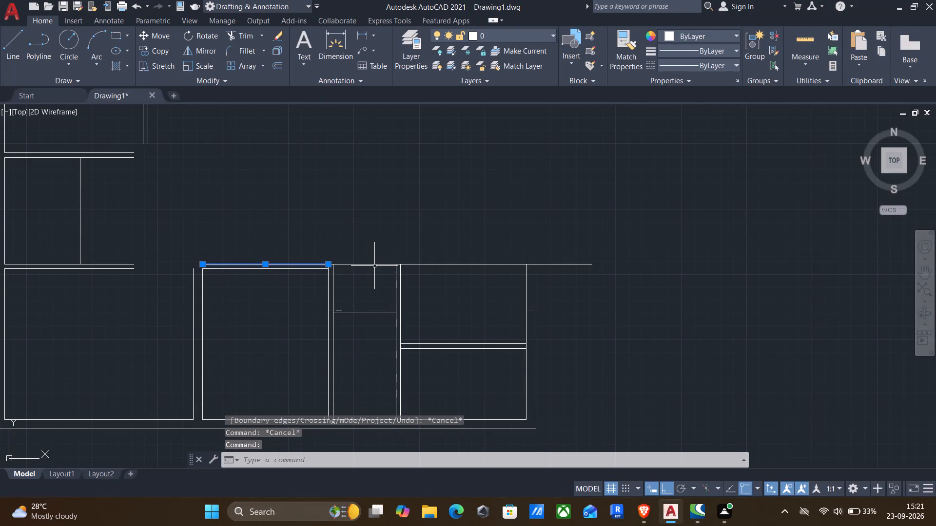
pyautogui.click(373, 265)
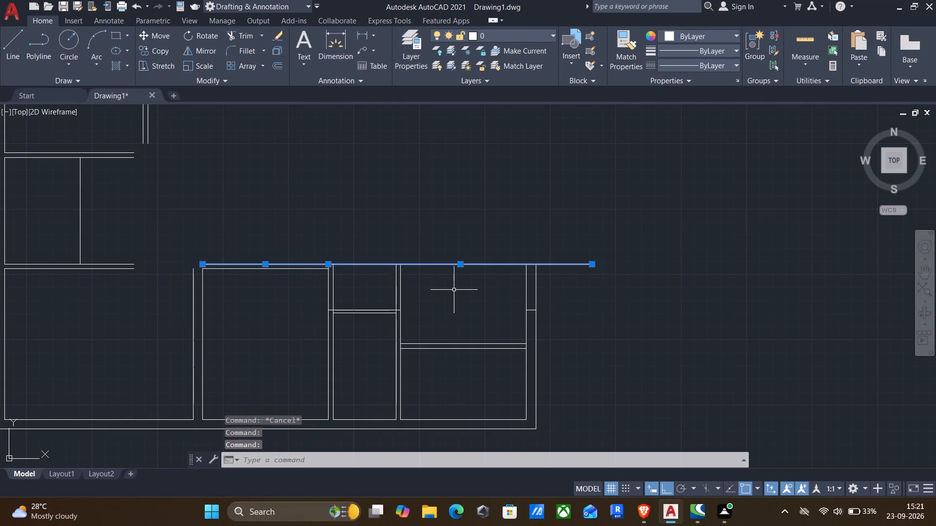
pyautogui.press('Delete')
# Offset the second bottom room's inner top line 4.5" upward.
pyautogui.press('o')
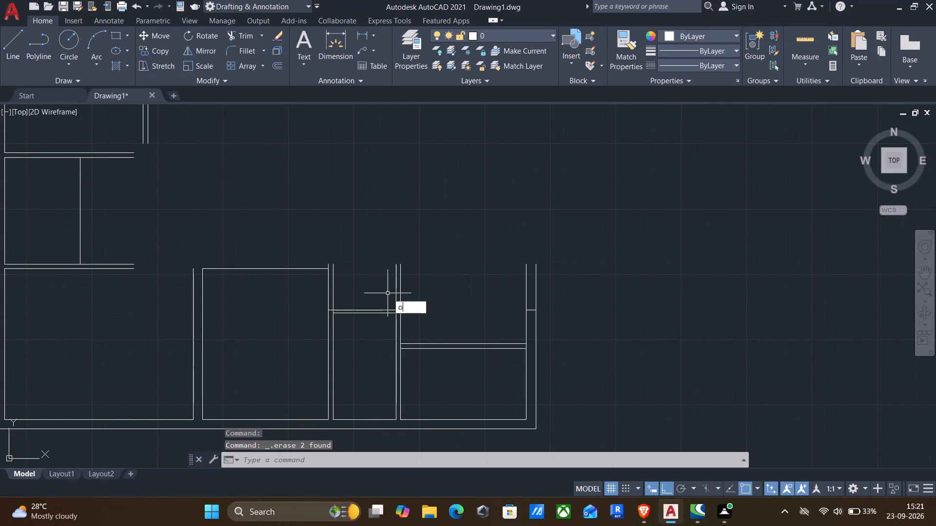
pyautogui.press('Return')
pyautogui.moveTo(262, 280); pyautogui.dragTo(273, 236)
pyautogui.click(276, 204)
pyautogui.click(257, 270)
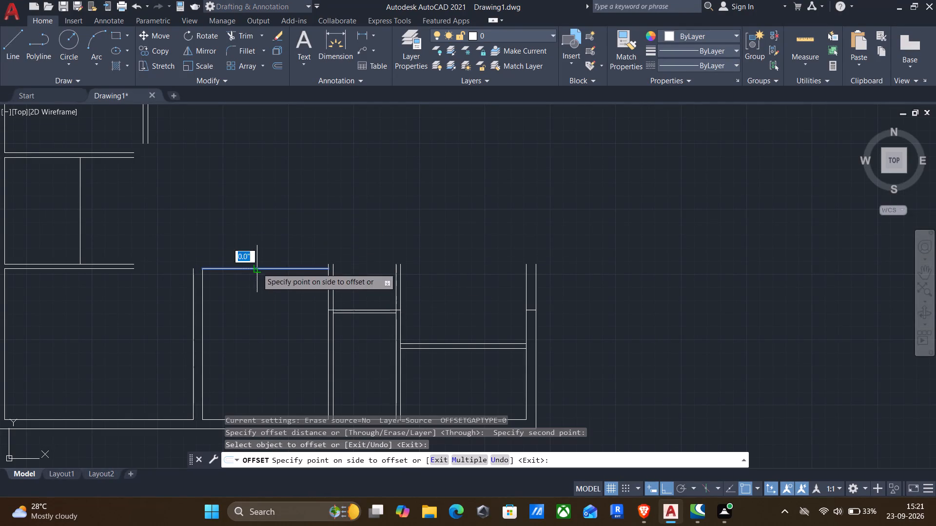
pyautogui.write('4.5"')
pyautogui.press('Return')
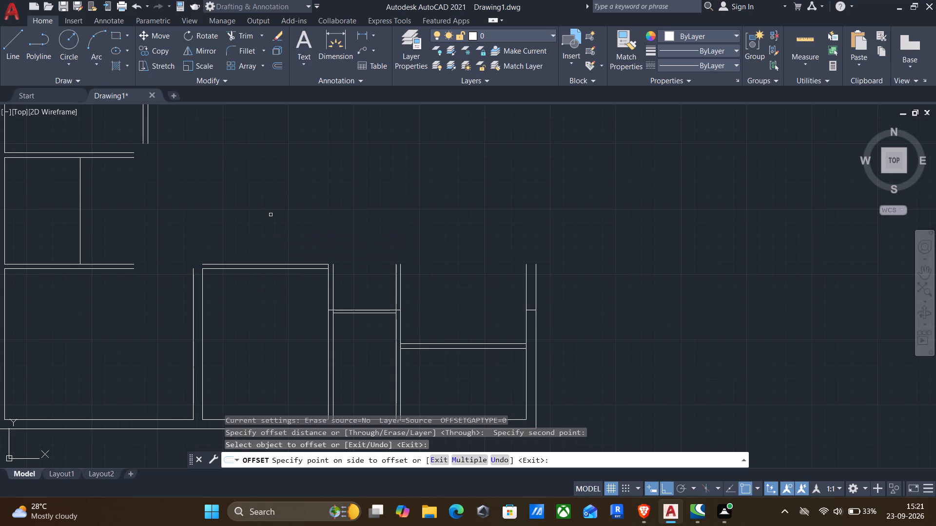
pyautogui.press('Return')
# Draw a horizontal line from the end of the offset line across the third bottom room and partway over the fourth.
pyautogui.scroll(2, 330, 263)
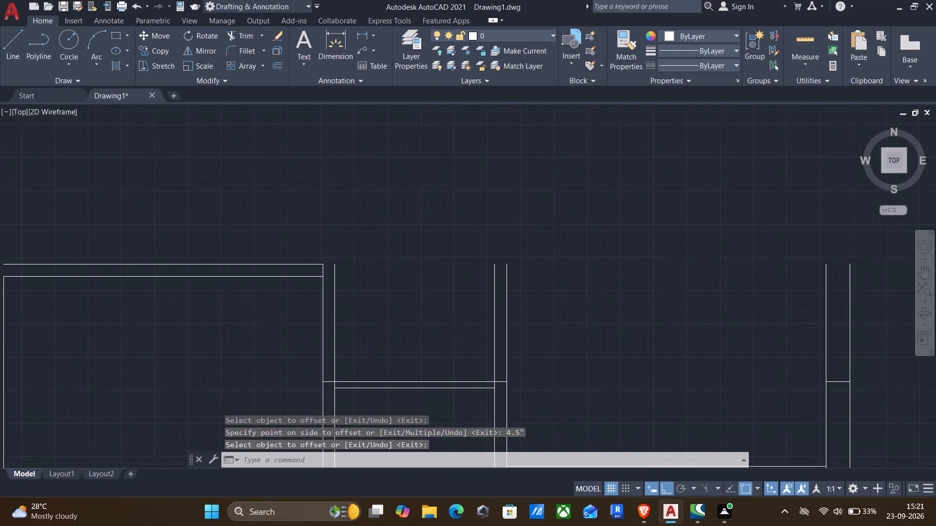
pyautogui.scroll(1, 330, 263)
pyautogui.scroll(-4, 321, 264)
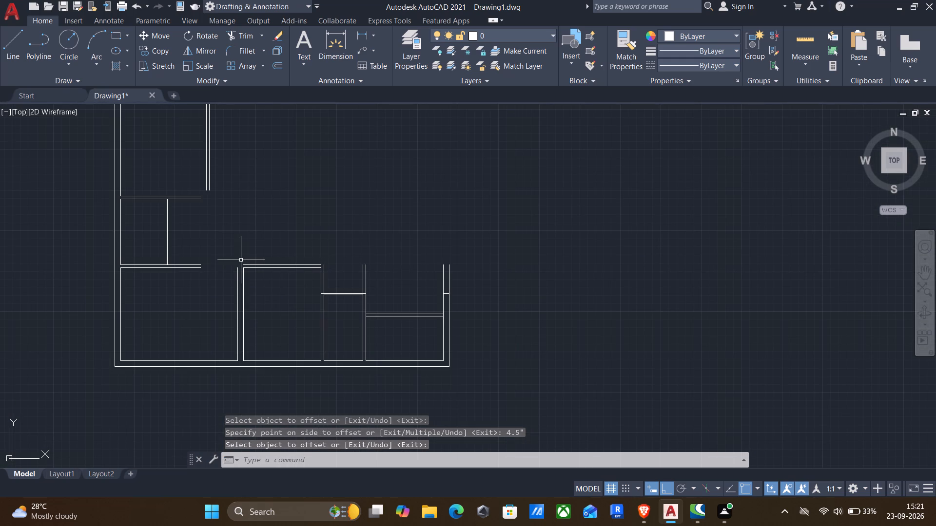
pyautogui.press('l')
pyautogui.press('Return')
pyautogui.scroll(3, 253, 270)
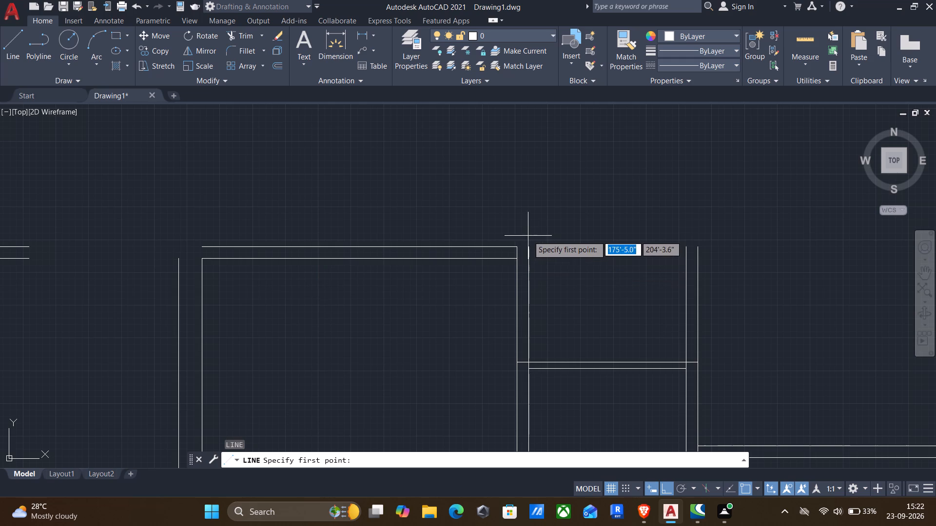
pyautogui.click(517, 244)
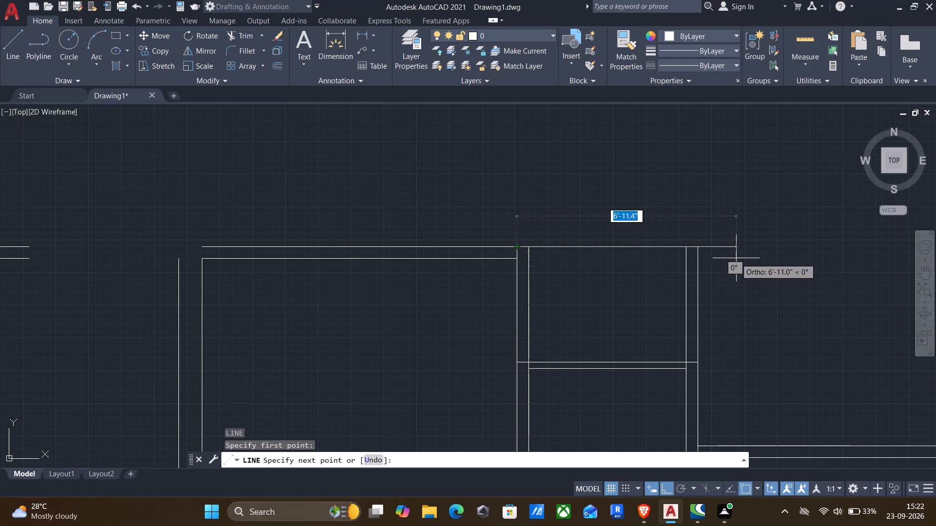
pyautogui.moveTo(736, 258); pyautogui.dragTo(446, 189, button='middle')
pyautogui.click(662, 188)
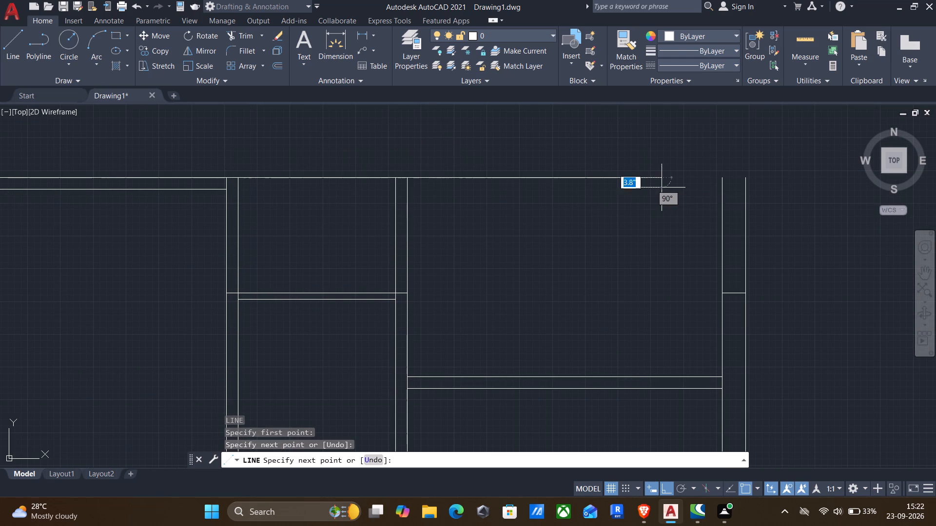
pyautogui.press('Return')
# Measure the third bottom room's upper compartment and the second bottom room.
pyautogui.click(803, 38)
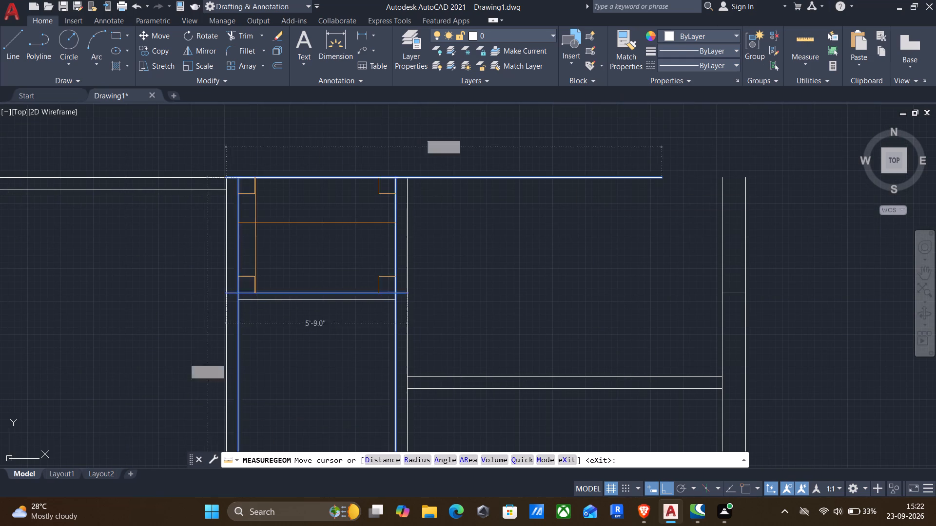
pyautogui.moveTo(297, 250); pyautogui.dragTo(371, 269, button='middle')
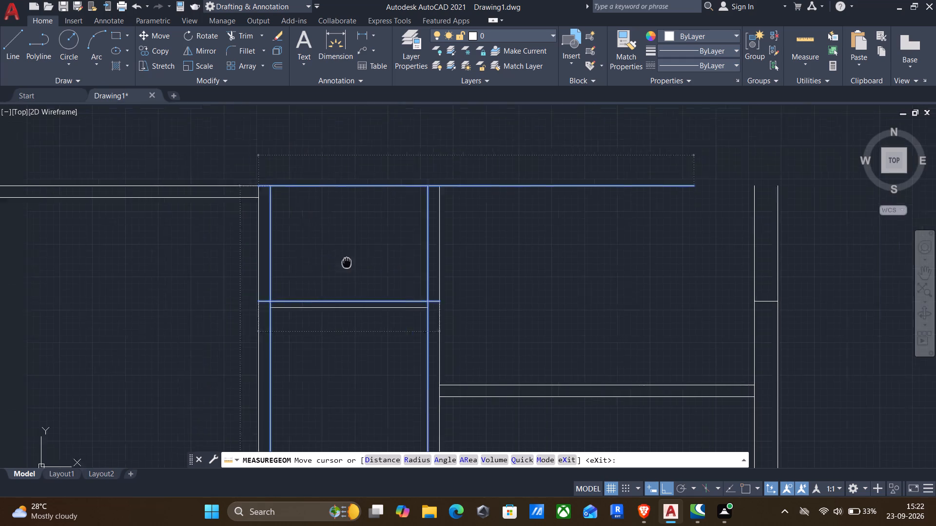
pyautogui.moveTo(371, 269); pyautogui.dragTo(455, 286, button='middle')
pyautogui.scroll(-1, 456, 286)
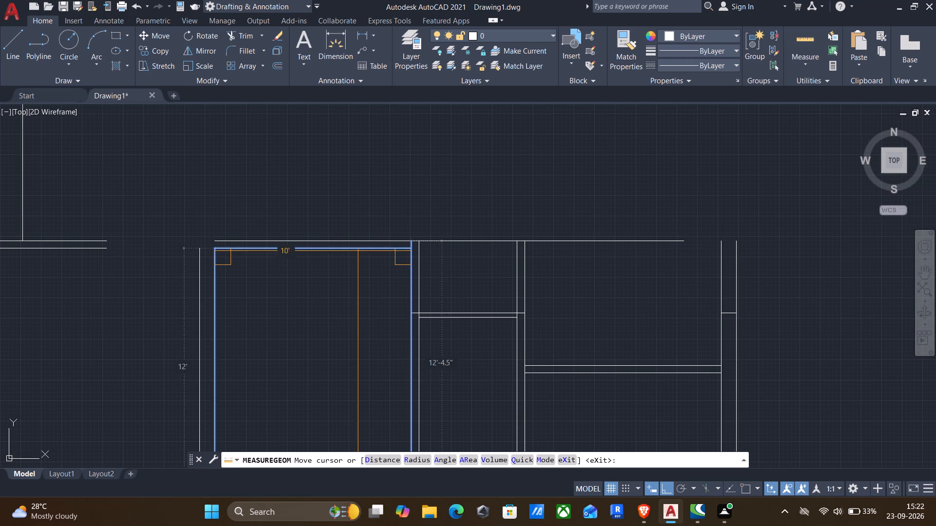
pyautogui.press('Escape')
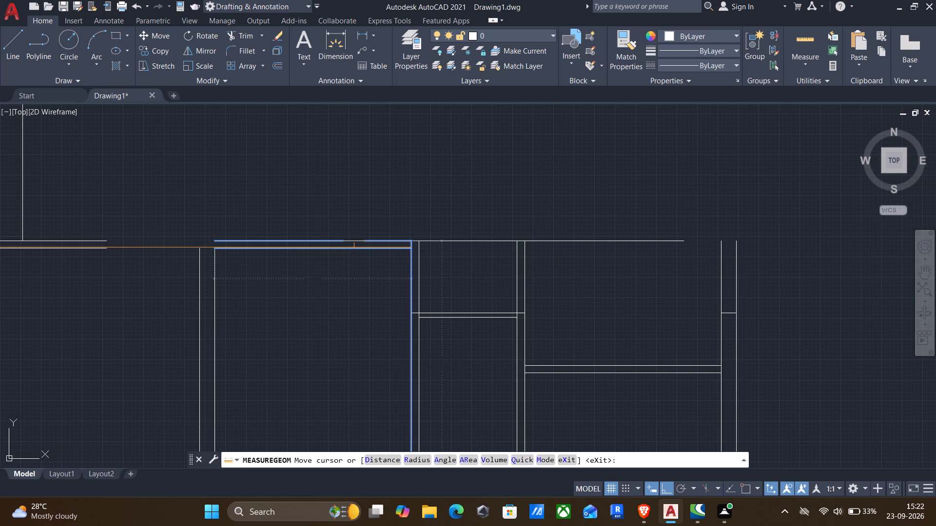
# Extend the second bottom room's two top wall lines to join the left room's wall lines and the adjoining partition.
pyautogui.scroll(-1, 350, 273)
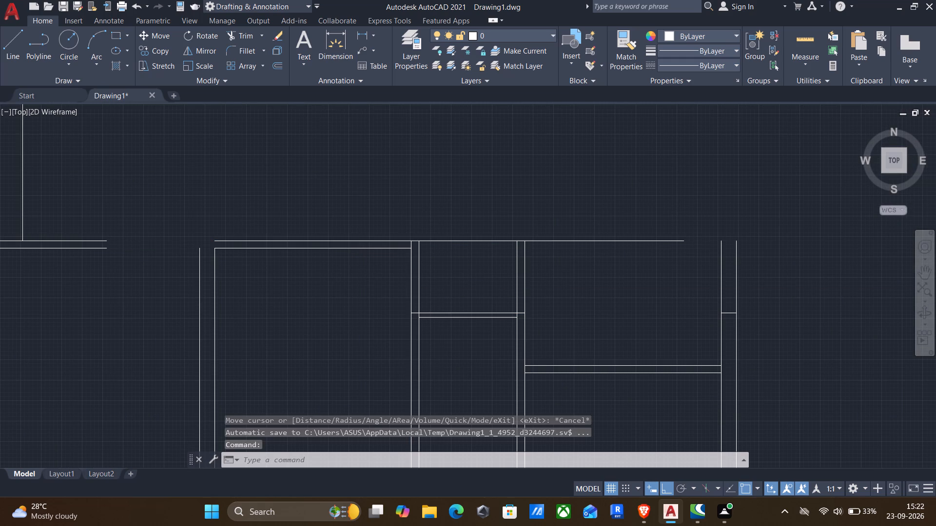
pyautogui.write('ex')
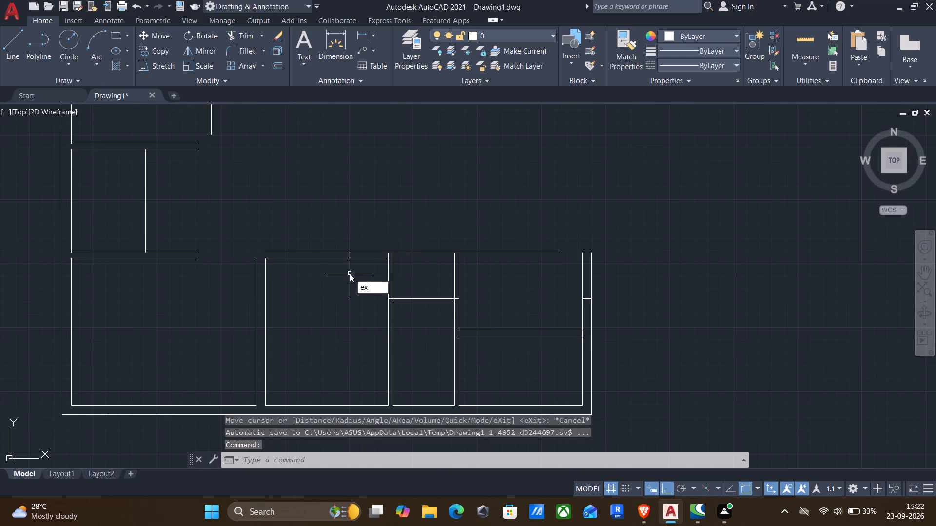
pyautogui.press('Return')
pyautogui.moveTo(331, 296); pyautogui.dragTo(325, 246)
pyautogui.moveTo(303, 291); pyautogui.dragTo(299, 195)
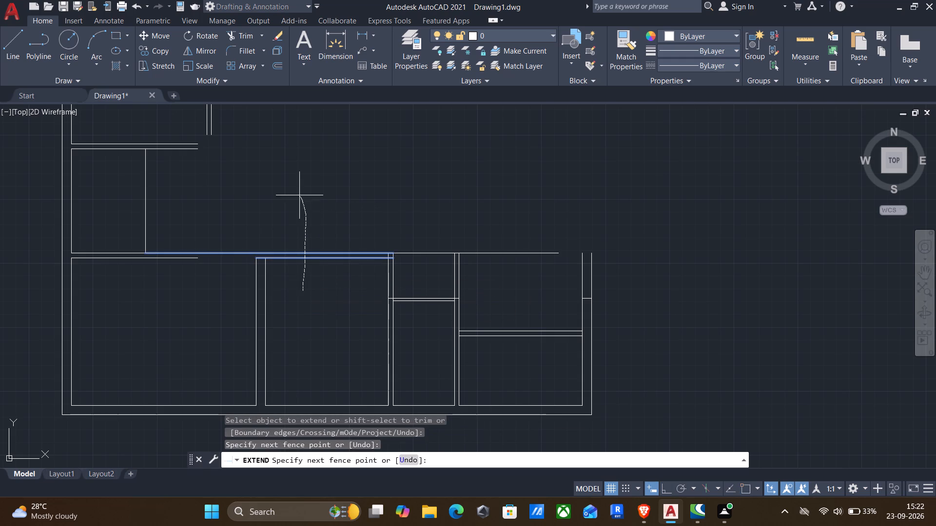
pyautogui.moveTo(299, 195); pyautogui.dragTo(296, 260)
pyautogui.moveTo(296, 287); pyautogui.dragTo(287, 229)
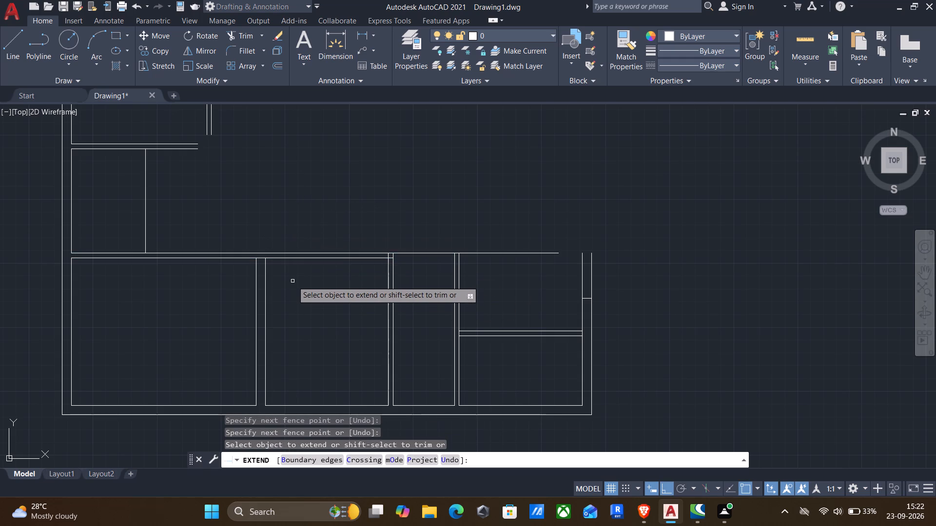
pyautogui.press('Escape')
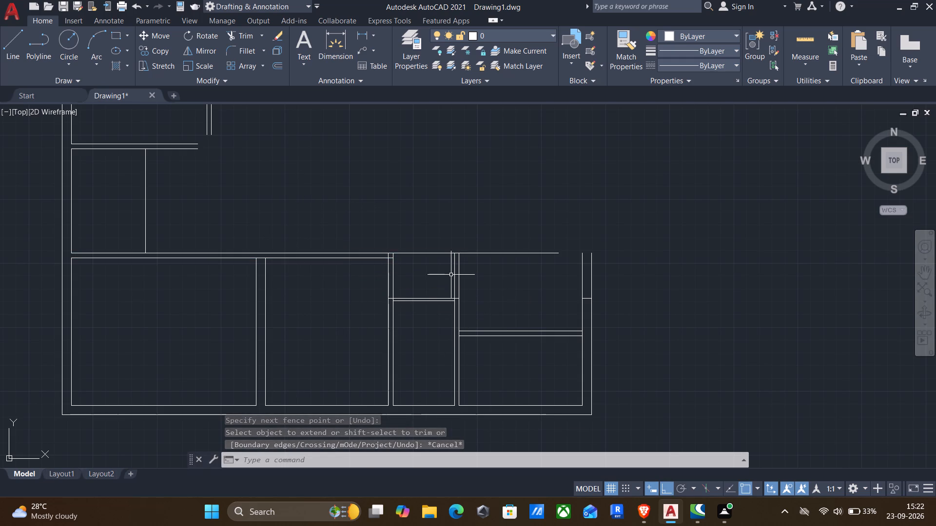
# Trim the top line over the fourth bottom room and the short stub inside the outer right wall.
pyautogui.write('tr')
pyautogui.press('Return')
pyautogui.moveTo(472, 274); pyautogui.dragTo(476, 209)
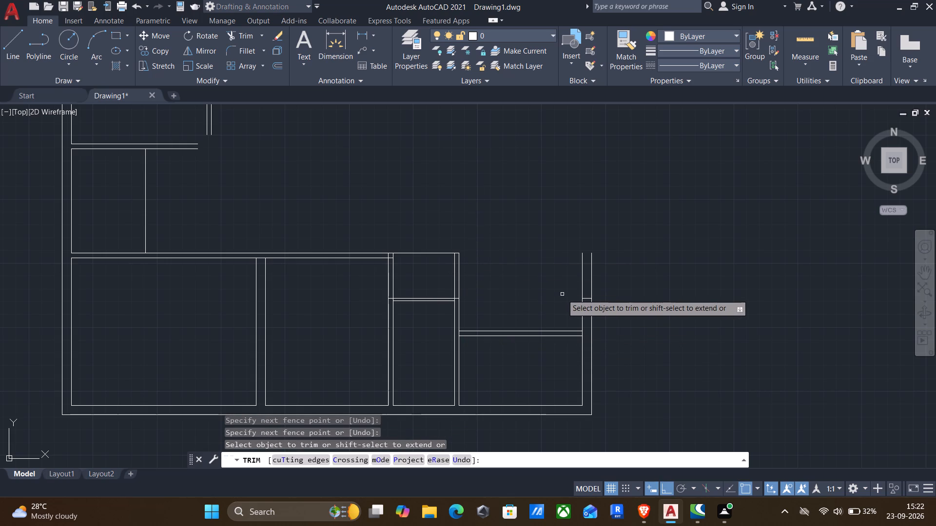
pyautogui.scroll(4, 585, 306)
pyautogui.moveTo(587, 235); pyautogui.dragTo(581, 302)
pyautogui.scroll(-5, 578, 305)
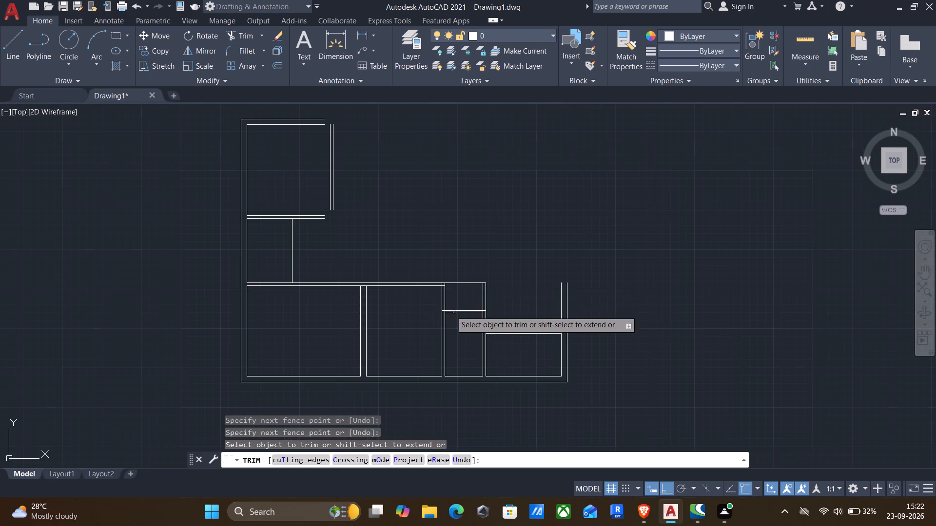
pyautogui.press('Escape')
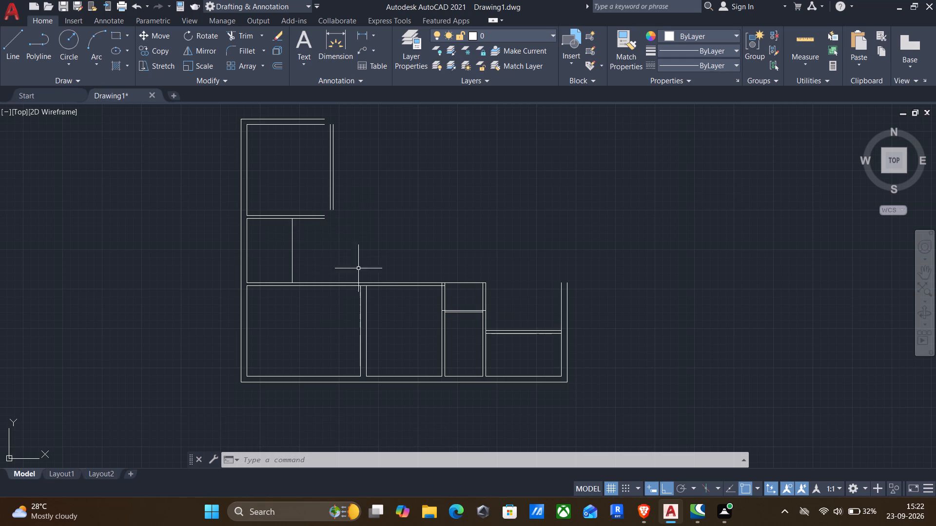
# Extend the upper-left room's two right-hand wall lines down to the bottom row's top line.
pyautogui.scroll(-2, 361, 258)
pyautogui.scroll(5, 348, 233)
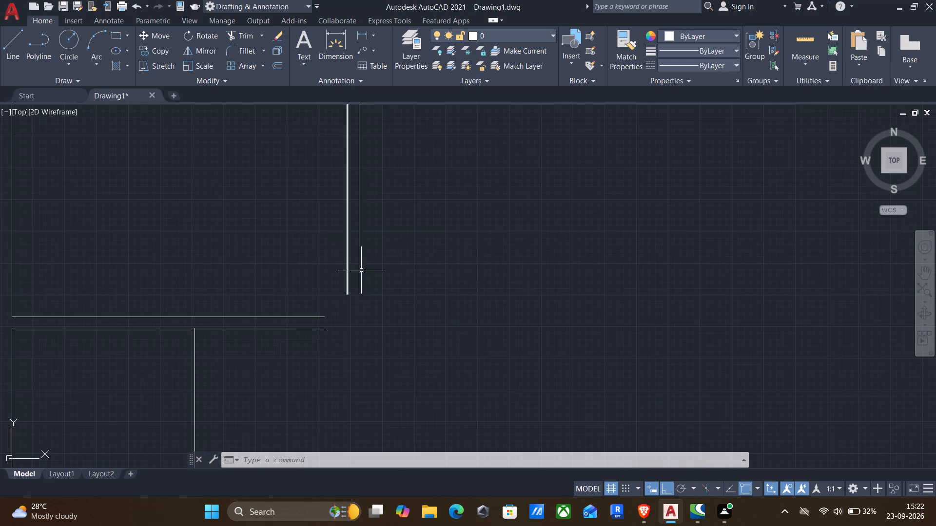
pyautogui.scroll(-3, 362, 274)
pyautogui.write('ex')
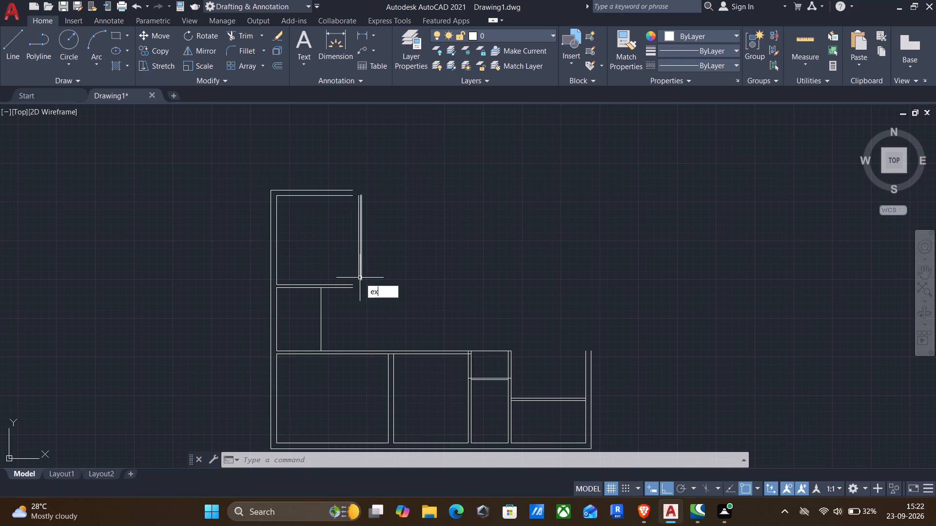
pyautogui.press('Return')
pyautogui.moveTo(332, 257); pyautogui.dragTo(395, 256)
pyautogui.moveTo(342, 253); pyautogui.dragTo(395, 262)
pyautogui.moveTo(311, 250); pyautogui.dragTo(415, 284)
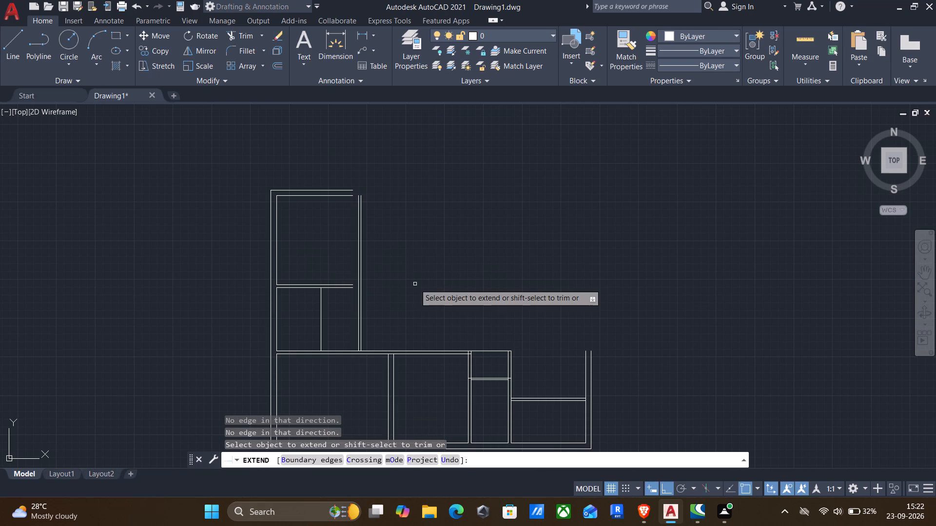
pyautogui.press('Escape')
# Extend the two horizontal partition lines between the left-side rooms to the far line of the vertical wall.
pyautogui.scroll(2, 354, 301)
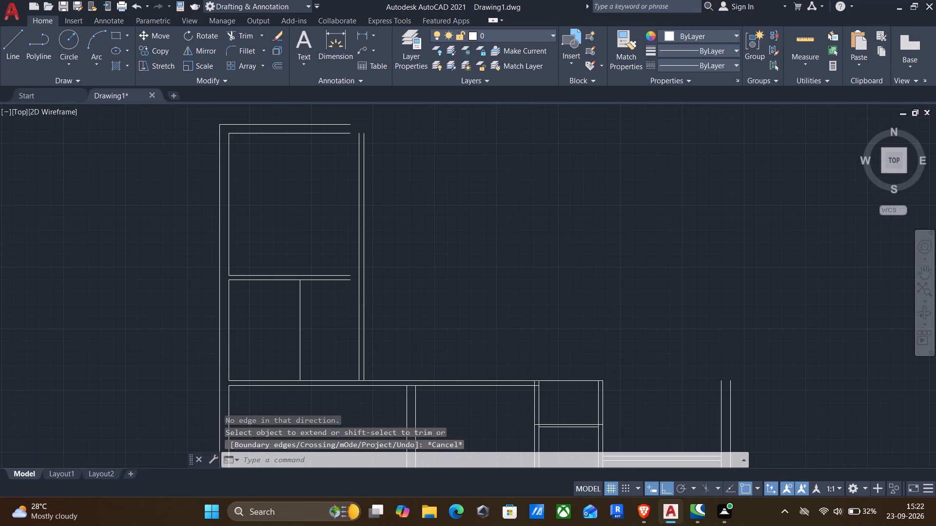
pyautogui.press('e')
pyautogui.press('x')
pyautogui.press('Return')
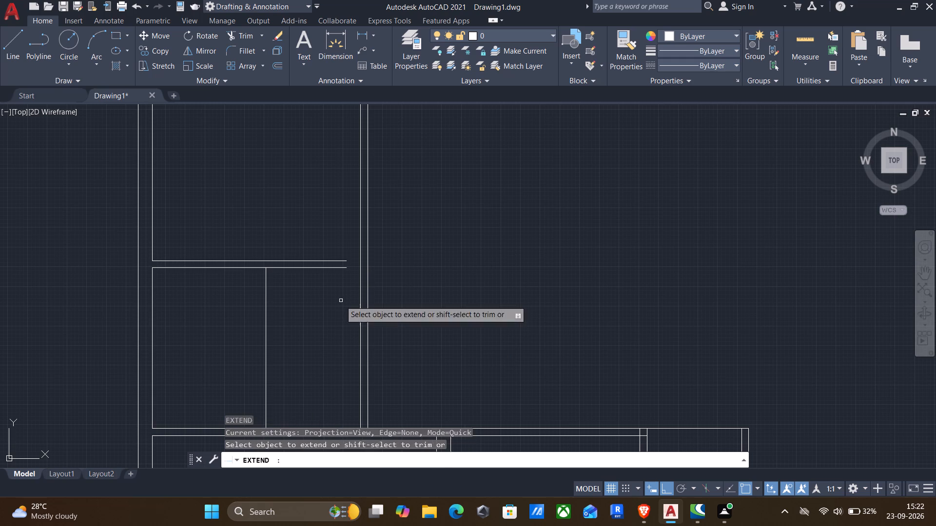
pyautogui.moveTo(323, 310); pyautogui.dragTo(340, 218)
pyautogui.moveTo(300, 312); pyautogui.dragTo(328, 216)
pyautogui.moveTo(305, 302); pyautogui.dragTo(316, 253)
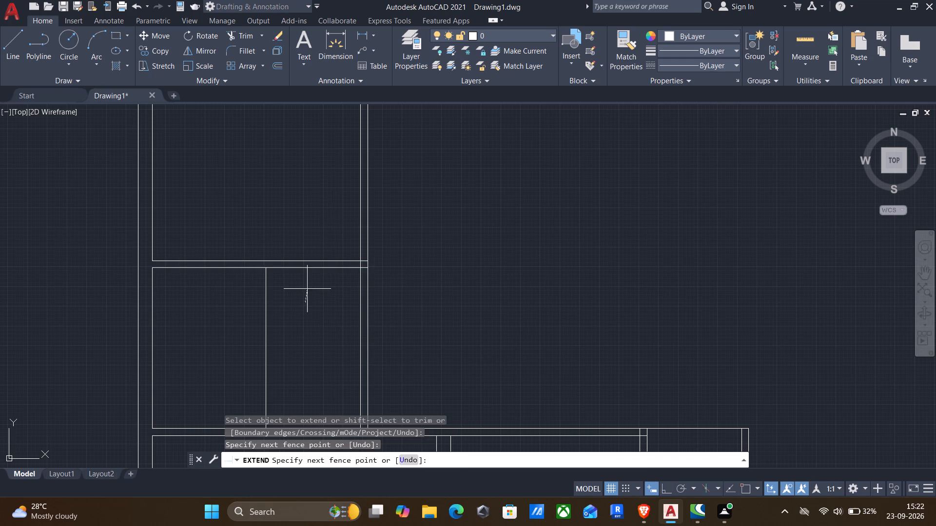
pyautogui.moveTo(316, 253); pyautogui.dragTo(322, 221)
pyautogui.press('Escape')
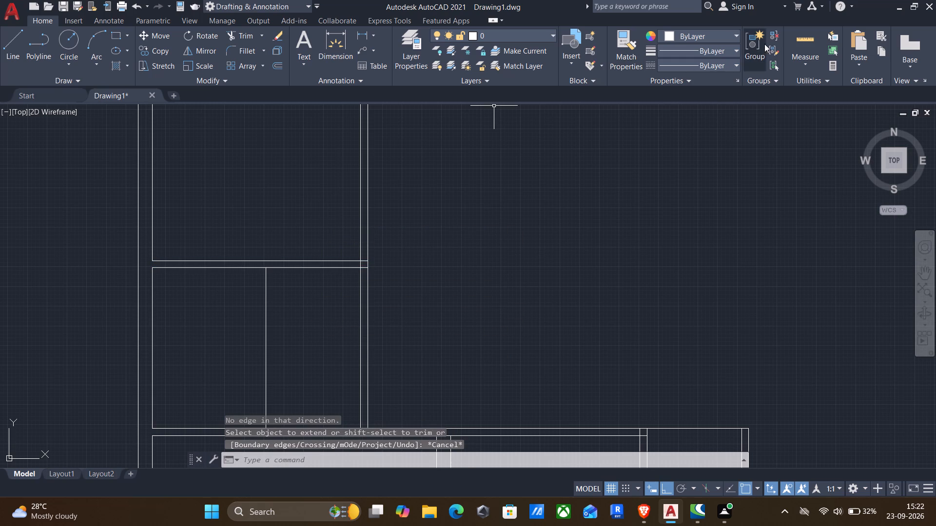
# Measure the right-hand compartment of the middle left-side room.
pyautogui.click(803, 36)
pyautogui.moveTo(309, 357); pyautogui.dragTo(319, 330, button='middle')
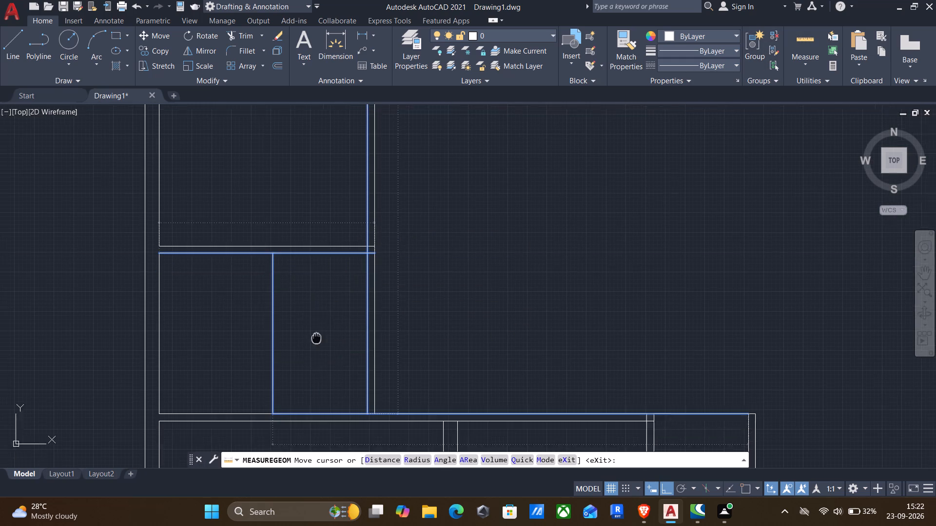
pyautogui.moveTo(319, 330); pyautogui.dragTo(322, 316, button='middle')
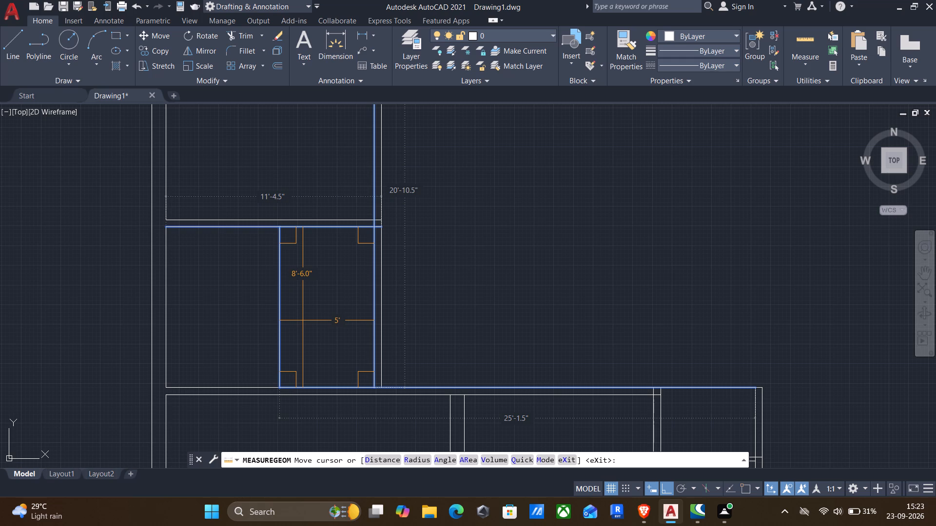
pyautogui.moveTo(303, 321); pyautogui.dragTo(260, 275, button='middle')
pyautogui.scroll(-1, 253, 284)
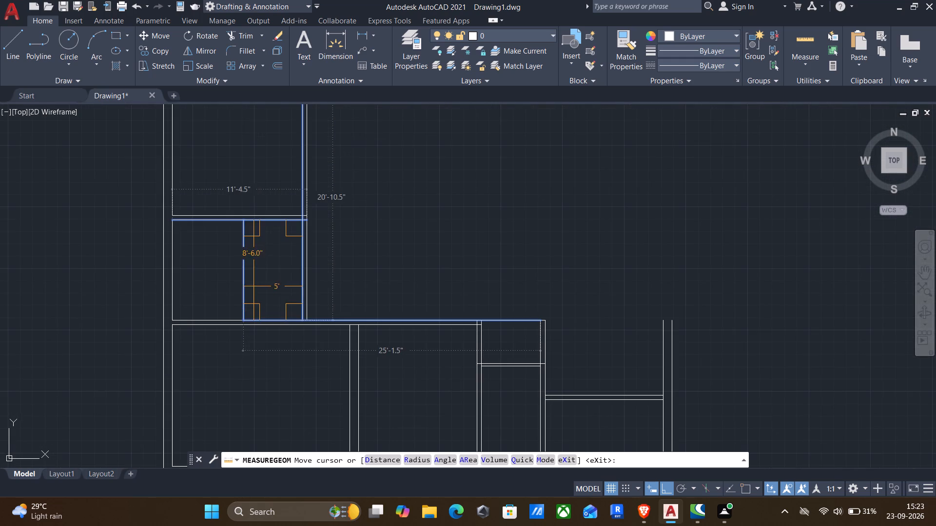
pyautogui.press('Escape')
pyautogui.scroll(-2, 358, 278)
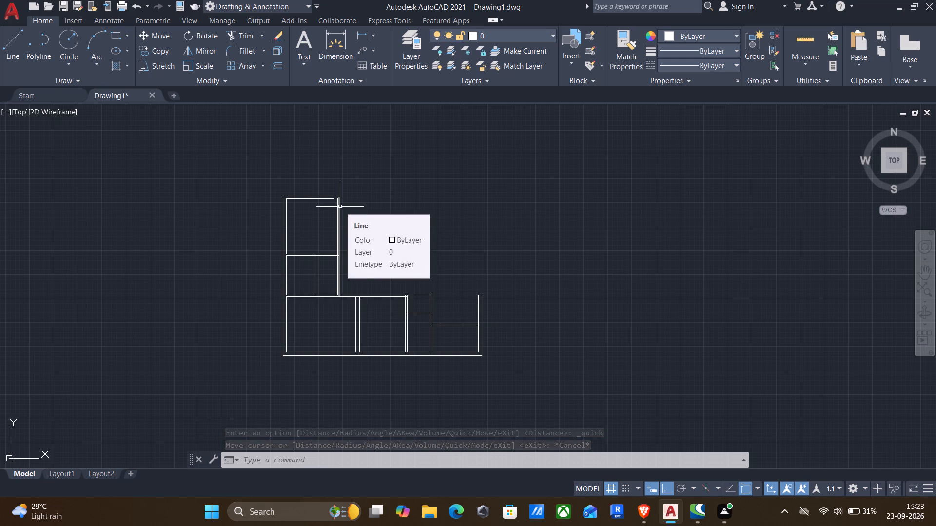
# Offset the upper-left room's outermost right-hand wall line 6' to the right, and offset that new line another 4.5" for a partition.
pyautogui.press('o')
pyautogui.press('Return')
pyautogui.click(325, 208)
pyautogui.click(358, 210)
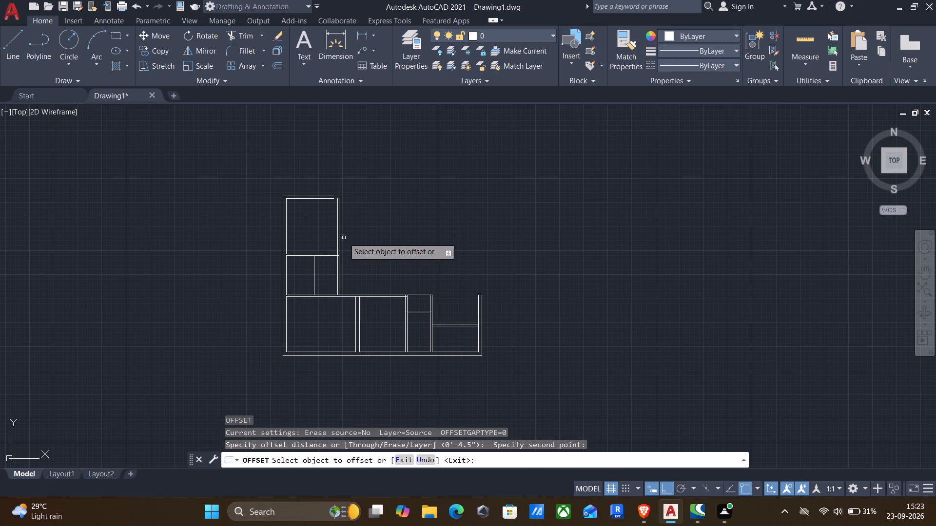
pyautogui.scroll(4, 340, 241)
pyautogui.click(323, 245)
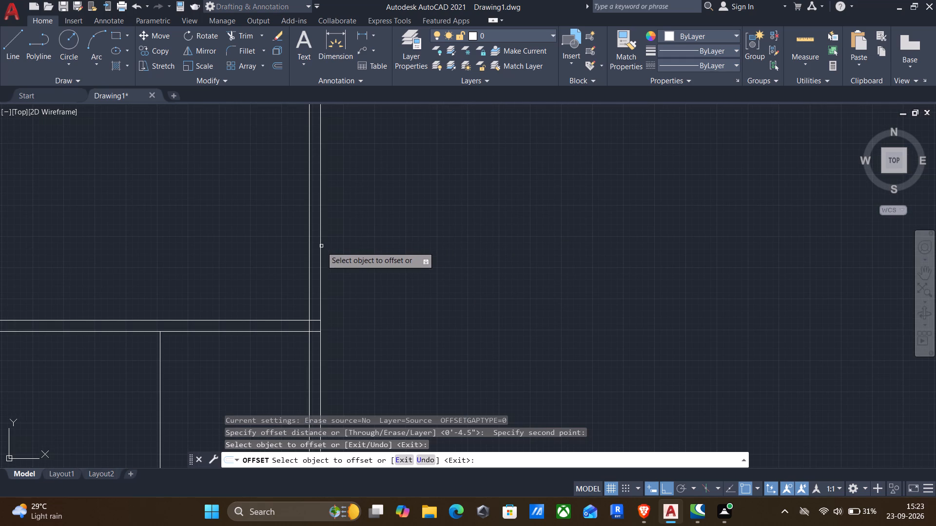
pyautogui.click(320, 248)
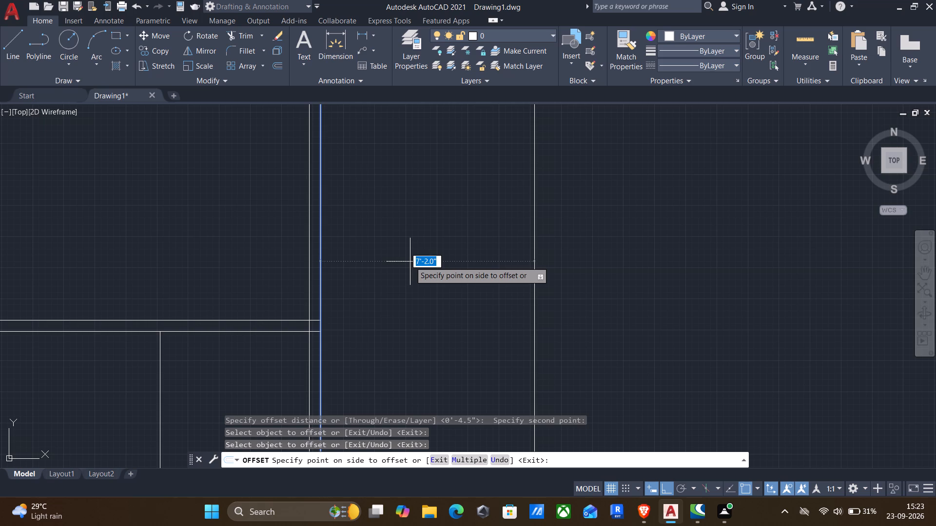
pyautogui.write("6'")
pyautogui.press('Return')
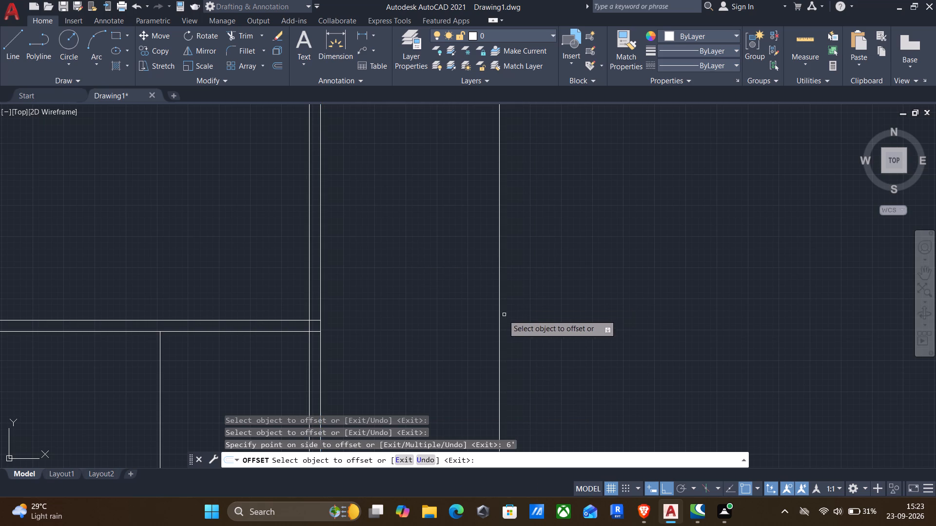
pyautogui.click(495, 318)
pyautogui.click(499, 313)
pyautogui.write('4.5"')
pyautogui.press('Return')
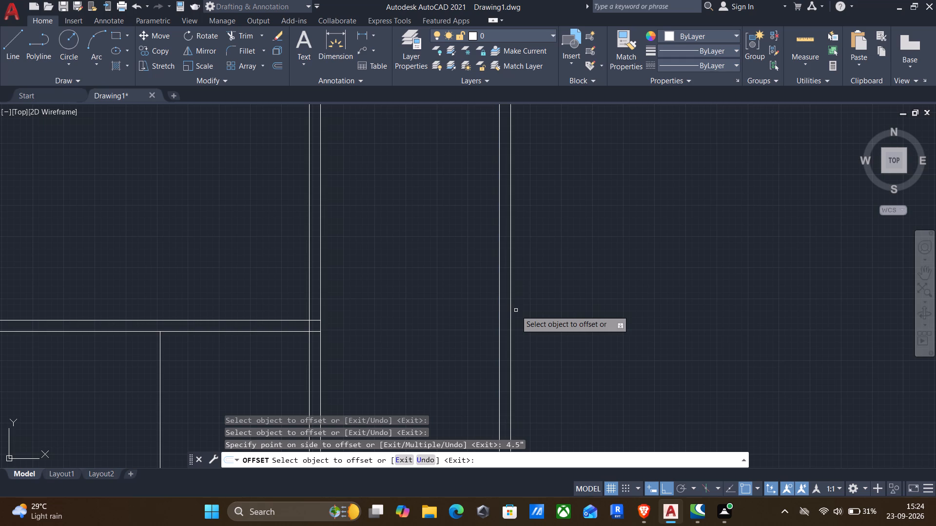
# Offset the new partition's right-hand line 11' to the right, and offset the resulting line another 4.5" for a second partition.
pyautogui.click(511, 321)
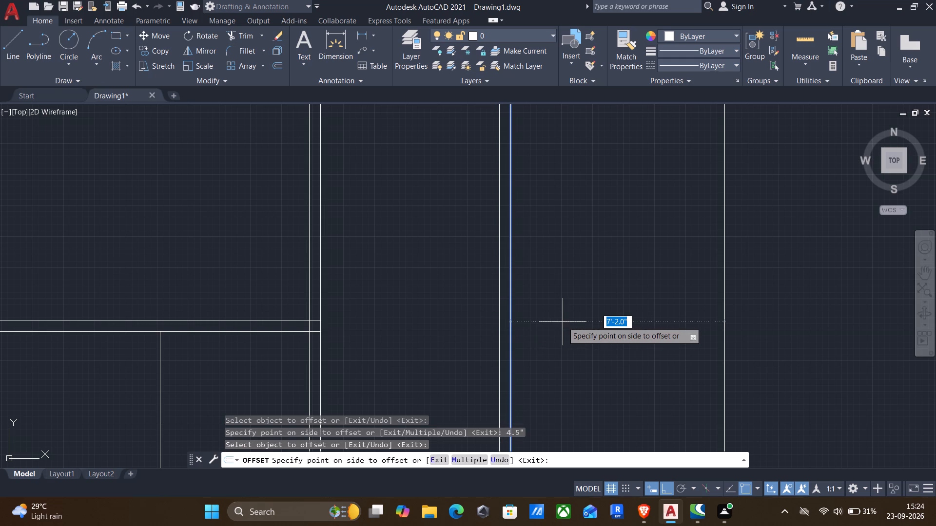
pyautogui.write("11'")
pyautogui.press('Return')
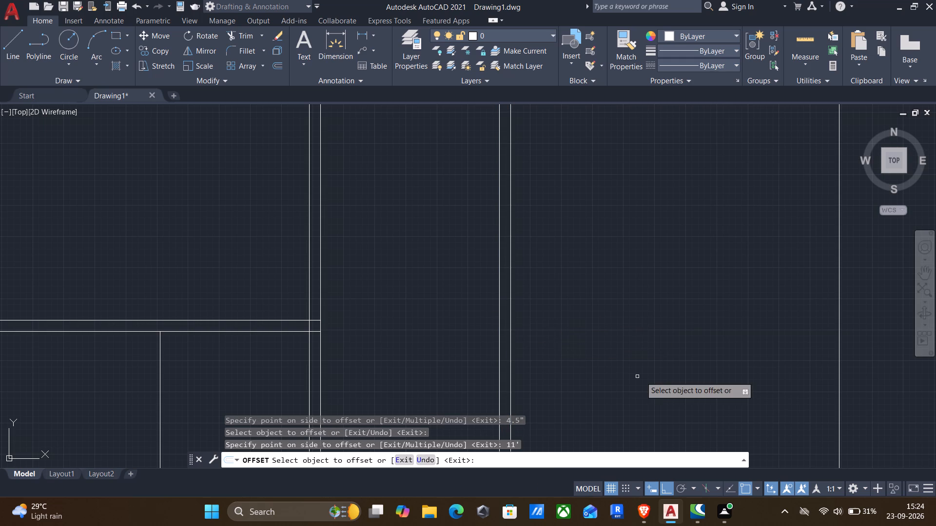
pyautogui.scroll(-1, 649, 375)
pyautogui.scroll(-1, 547, 340)
pyautogui.scroll(1, 435, 309)
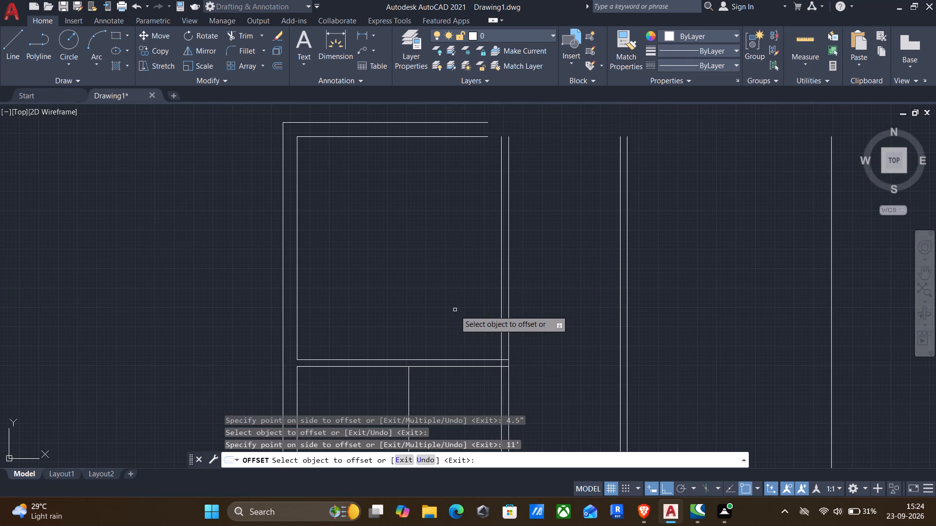
pyautogui.moveTo(729, 293); pyautogui.dragTo(677, 295, button='middle')
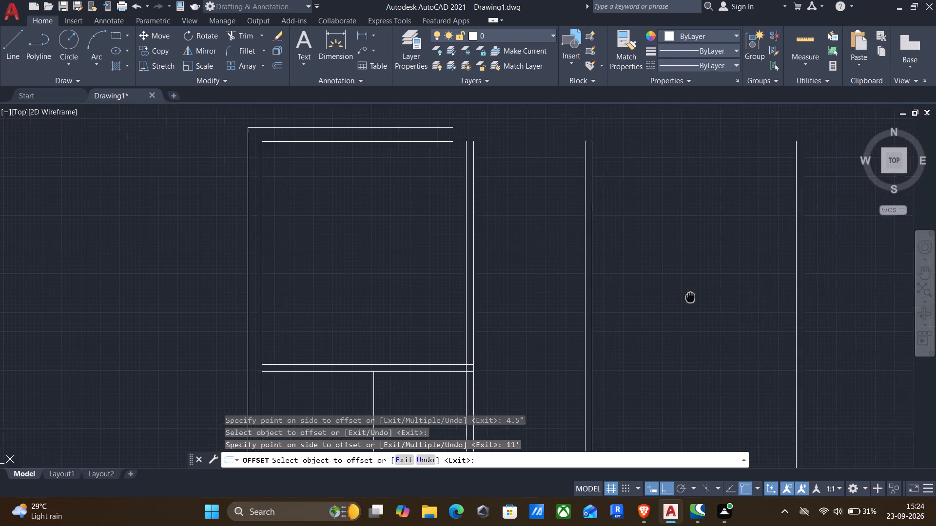
pyautogui.moveTo(677, 295); pyautogui.dragTo(510, 231, button='middle')
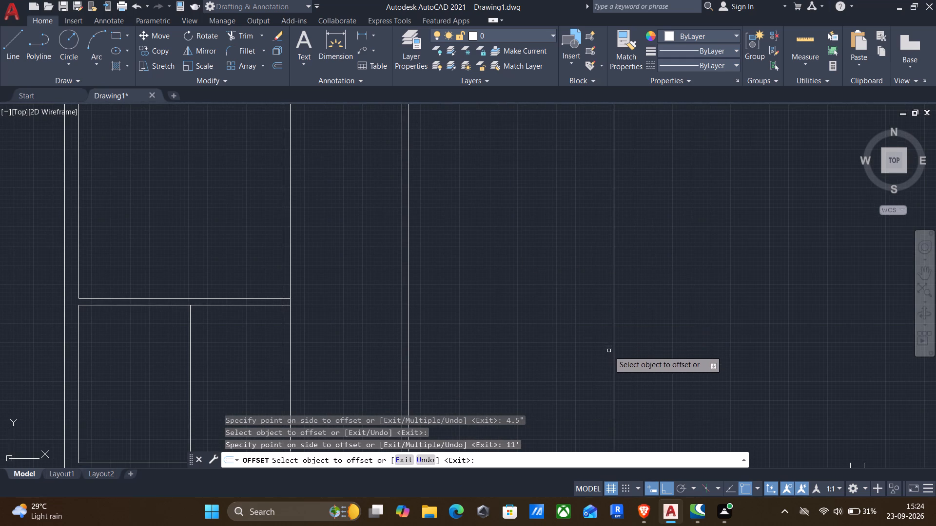
pyautogui.click(615, 361)
pyautogui.click(614, 352)
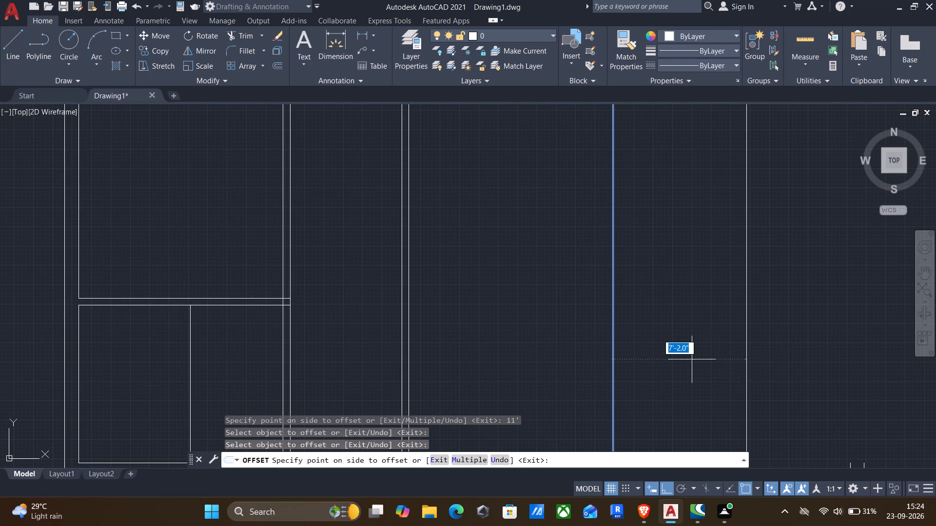
pyautogui.write('4.5')
pyautogui.hotkey('shift', '"')
pyautogui.press('Return')
pyautogui.scroll(-2, 692, 360)
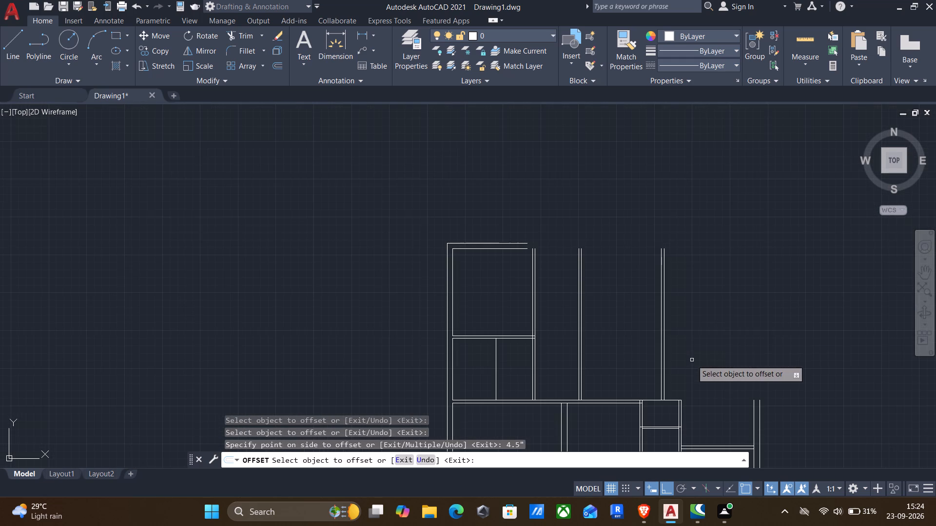
pyautogui.moveTo(662, 319); pyautogui.dragTo(538, 252, button='middle')
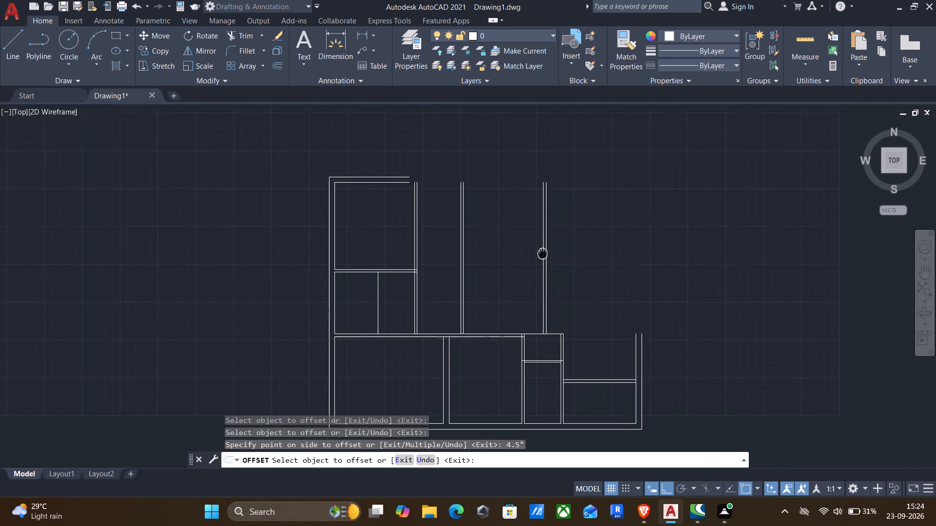
pyautogui.moveTo(538, 252); pyautogui.dragTo(510, 253, button='middle')
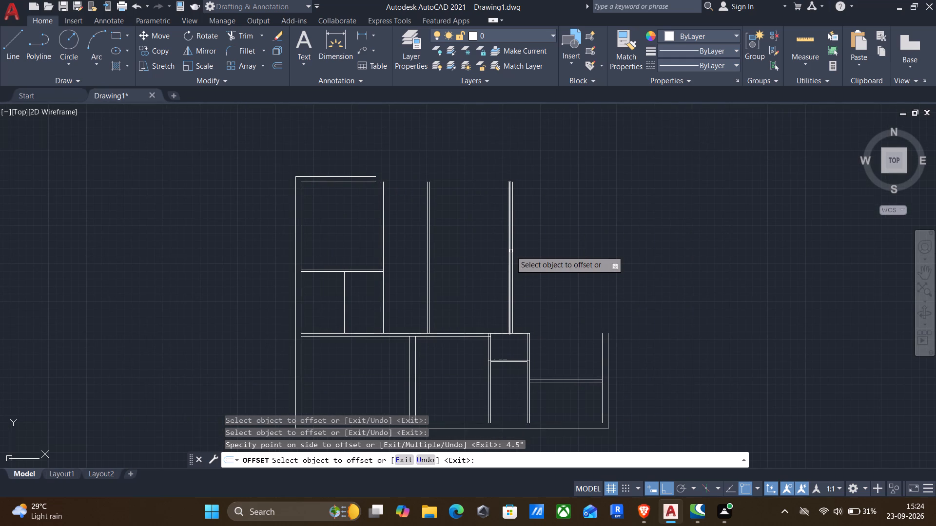
pyautogui.press('Escape')
# Fillet the inner and outer top wall lines with the matching right wall lines at zero radius to close the plan's upper-right corner.
pyautogui.press('f')
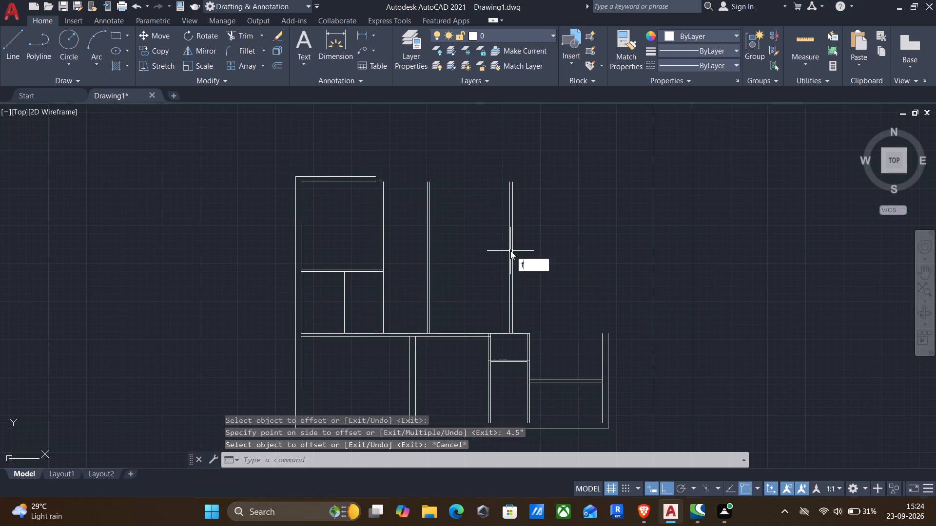
pyautogui.press('Return')
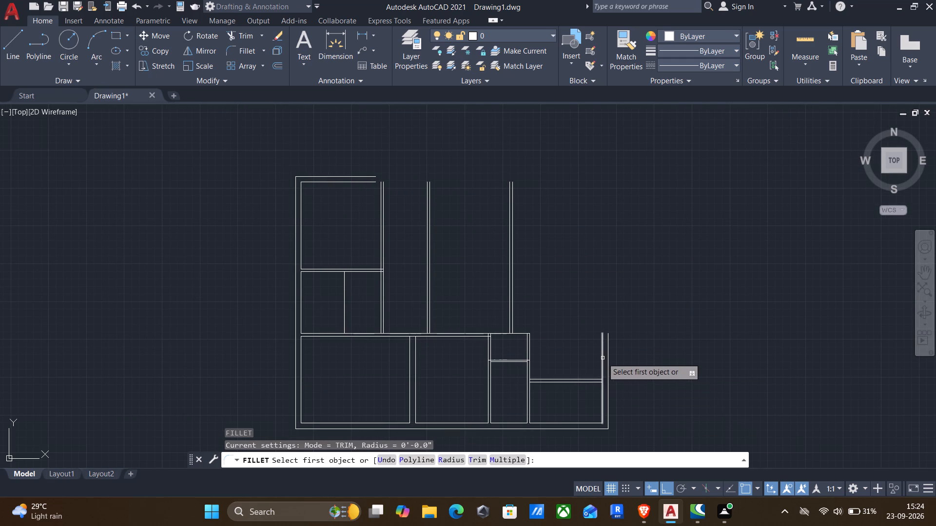
pyautogui.click(602, 358)
pyautogui.click(346, 180)
pyautogui.press('Return')
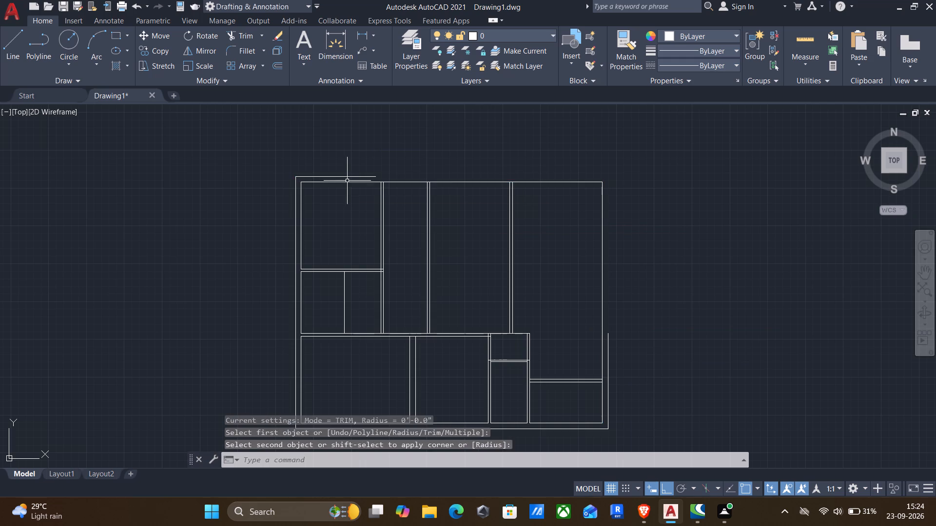
pyautogui.click(353, 175)
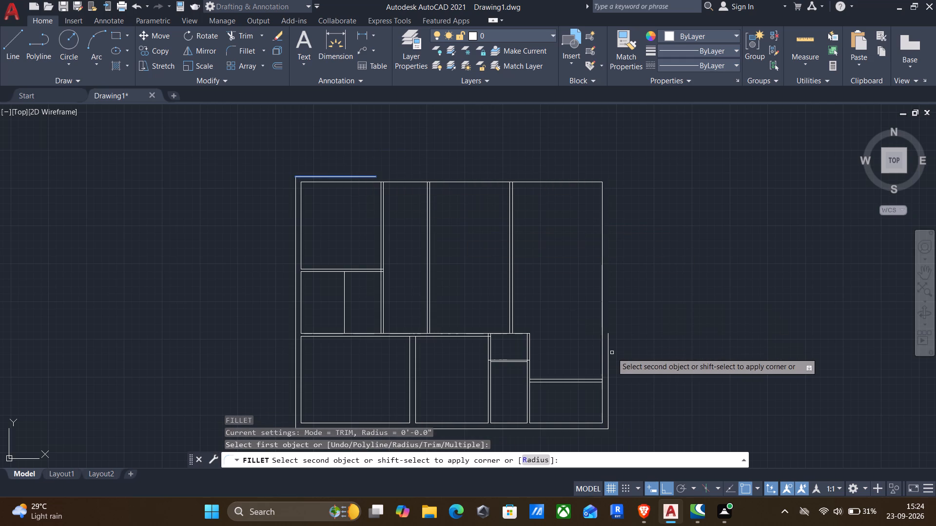
pyautogui.click(609, 353)
# Measure the rooms of the closed plan and the thickness of the wall between the first two bottom rooms.
pyautogui.click(800, 36)
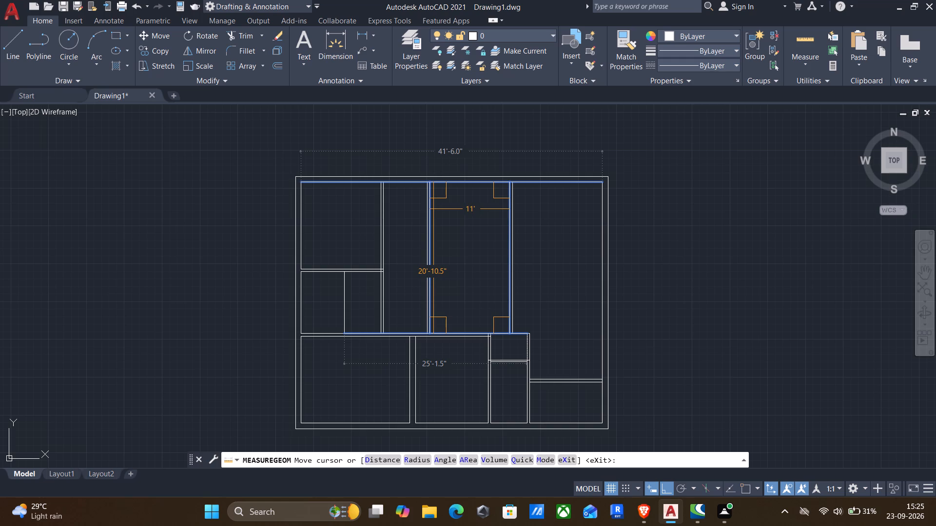
pyautogui.press('Escape')
pyautogui.moveTo(445, 202); pyautogui.dragTo(533, 182, button='middle')
pyautogui.middleClick(533, 182)
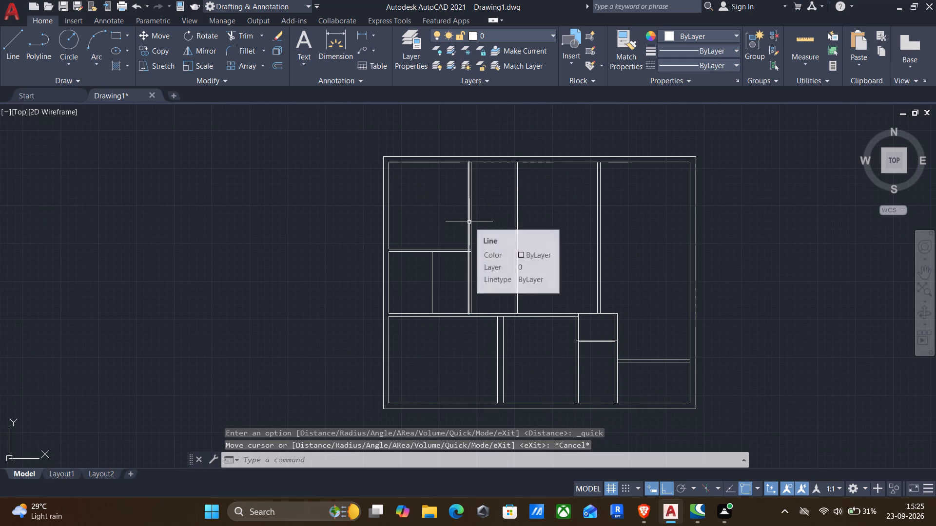
pyautogui.click(801, 34)
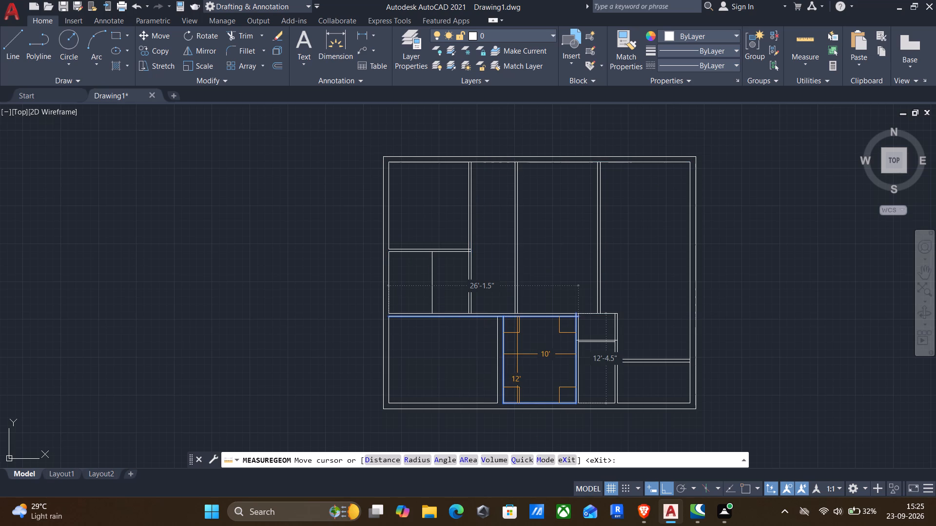
pyautogui.scroll(2, 498, 356)
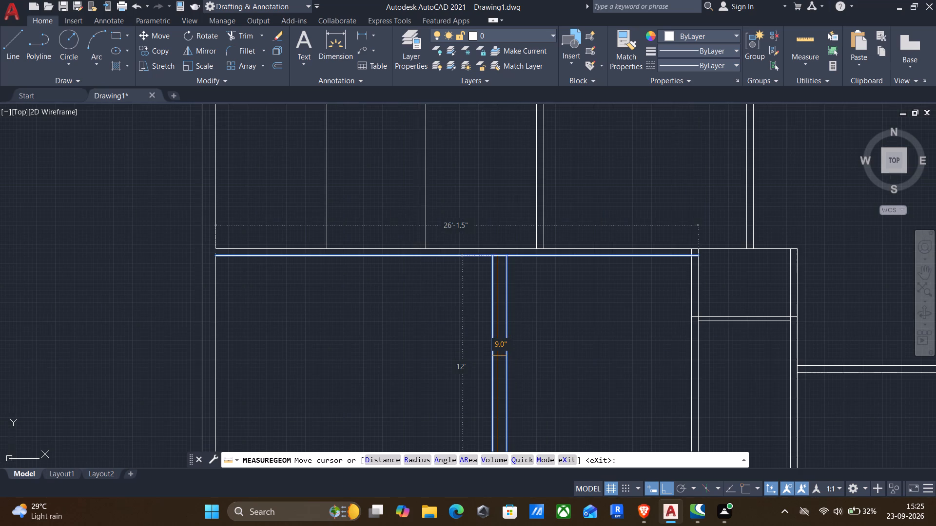
pyautogui.scroll(-2, 498, 356)
pyautogui.moveTo(488, 324); pyautogui.dragTo(477, 304, button='middle')
pyautogui.moveTo(476, 302); pyautogui.dragTo(473, 284, button='middle')
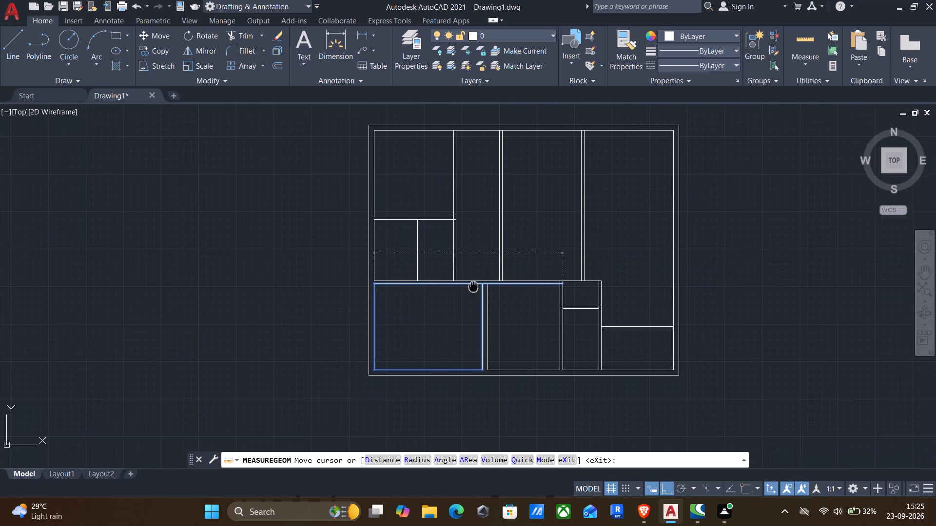
pyautogui.moveTo(473, 284); pyautogui.dragTo(470, 274, button='middle')
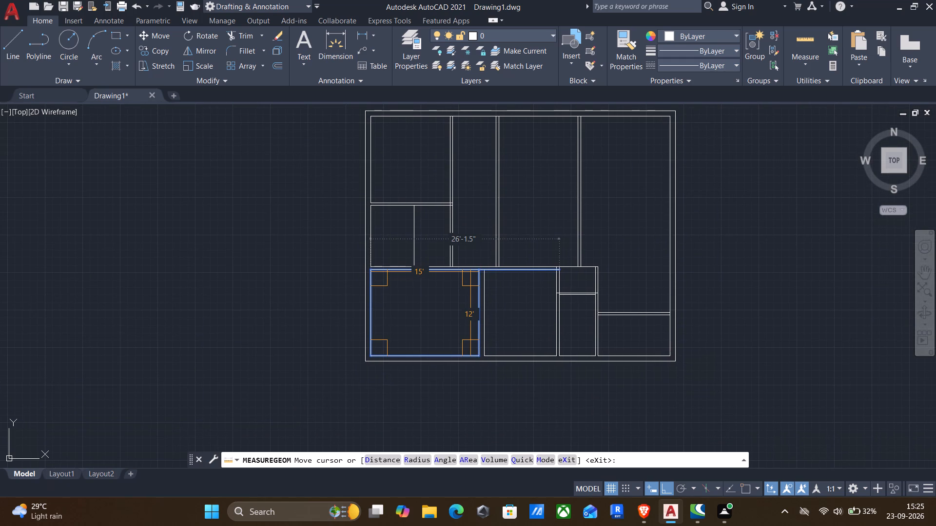
pyautogui.press('Escape')
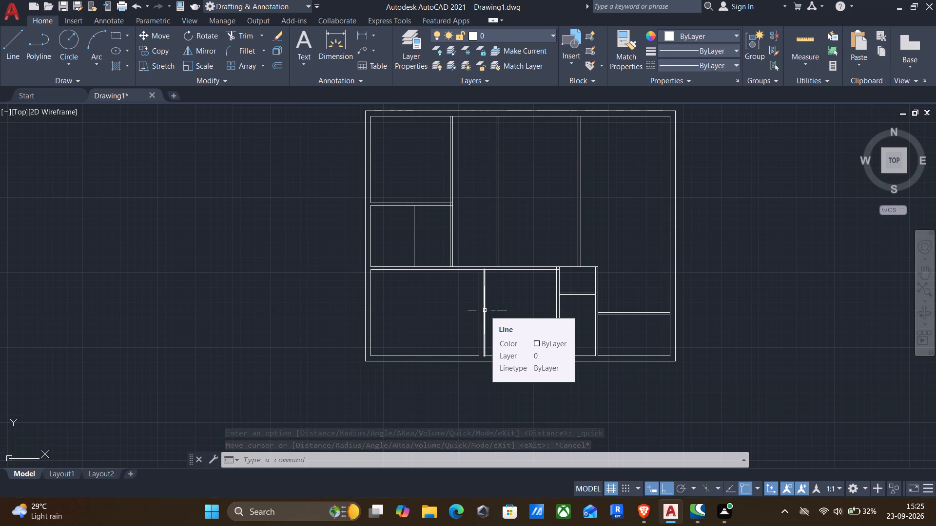
# Replace the right-hand line of the wall between the first two bottom rooms with a 4.5" offset of its left-hand line.
pyautogui.click(485, 310)
pyautogui.press('Delete')
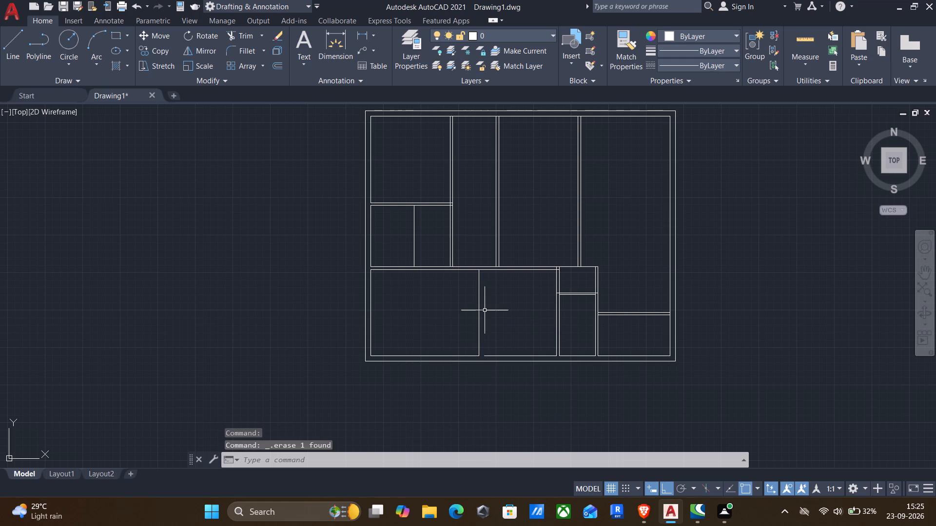
pyautogui.press('o')
pyautogui.press('Return')
pyautogui.click(460, 321)
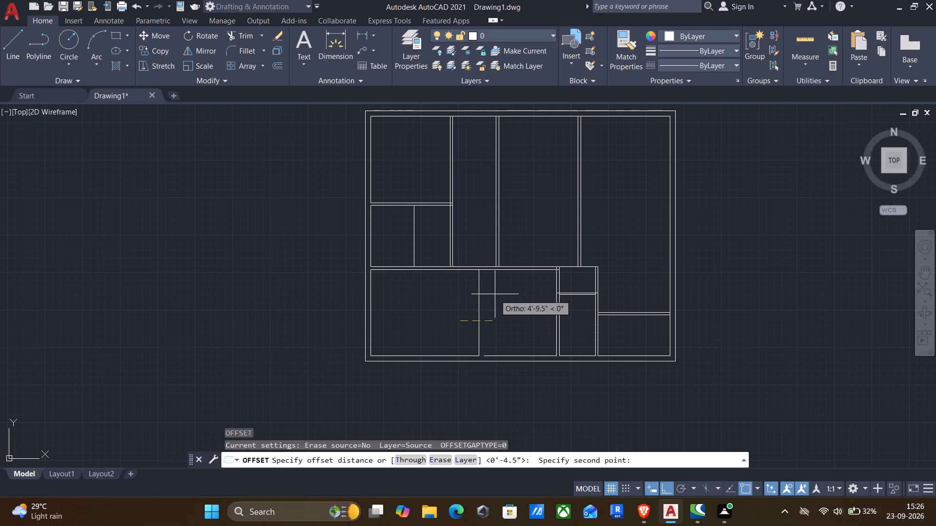
pyautogui.click(496, 293)
pyautogui.click(479, 315)
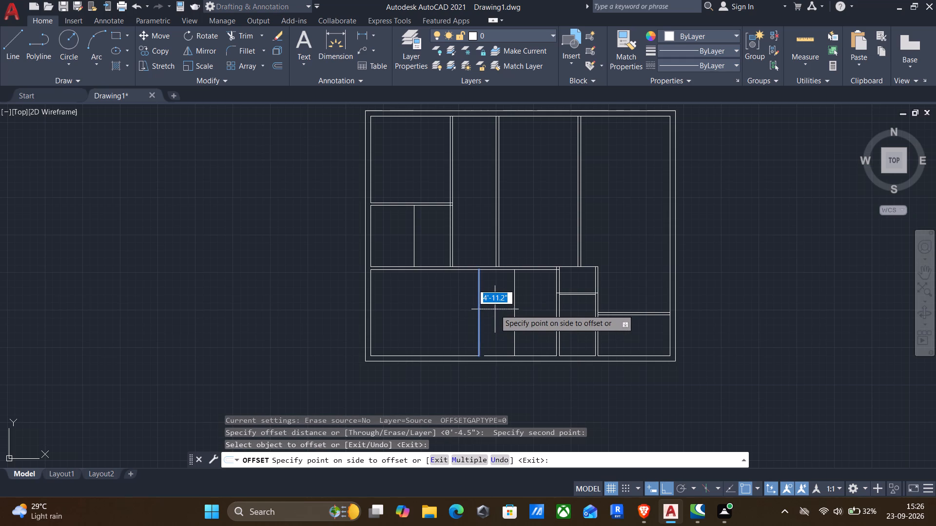
pyautogui.press('4')
pyautogui.press('.')
pyautogui.write('5"')
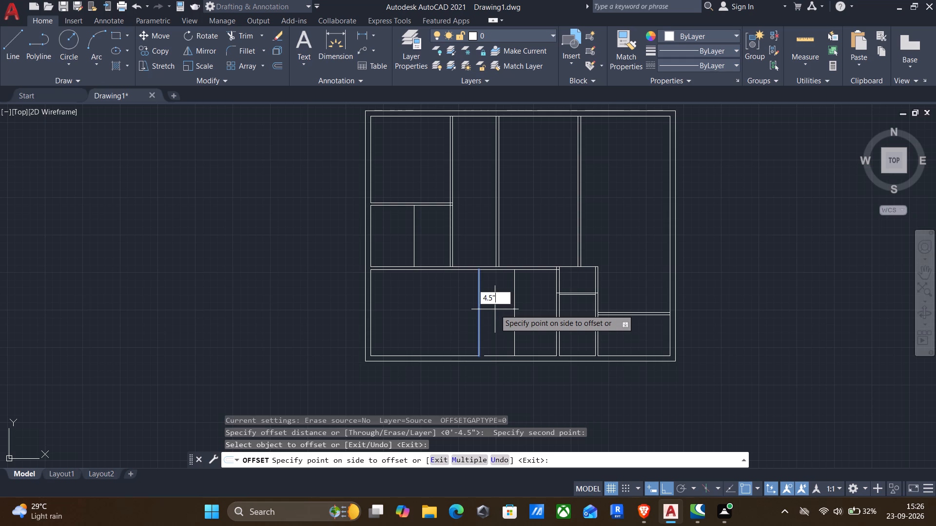
pyautogui.press('Return')
pyautogui.press('Return')
# Erase all the partition lines in the bottom row to the right of the second room, keeping its top and bottom lines.
pyautogui.click(511, 299)
pyautogui.click(608, 341)
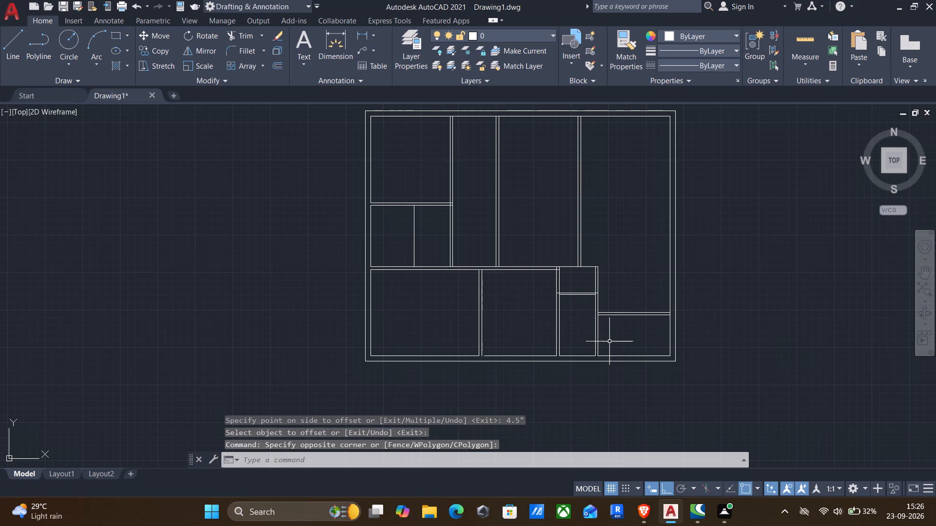
pyautogui.click(614, 342)
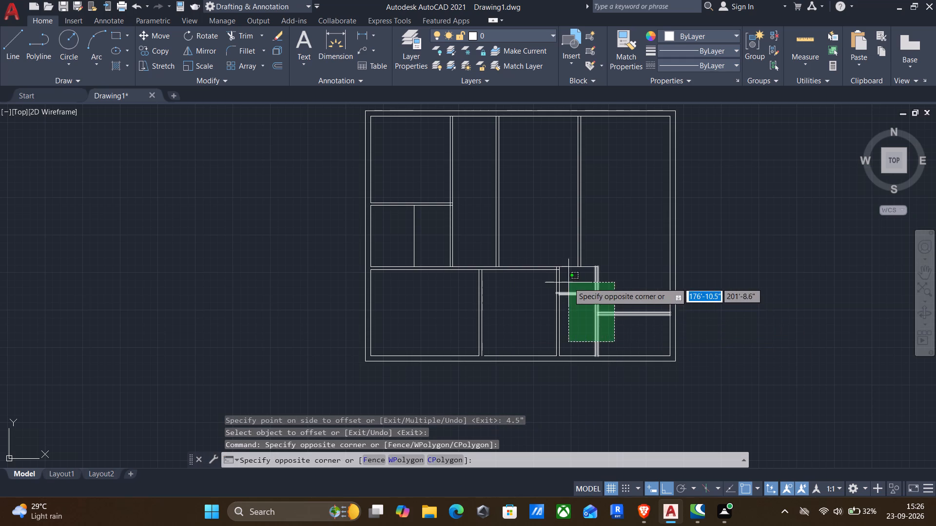
pyautogui.click(550, 283)
pyautogui.press('Delete')
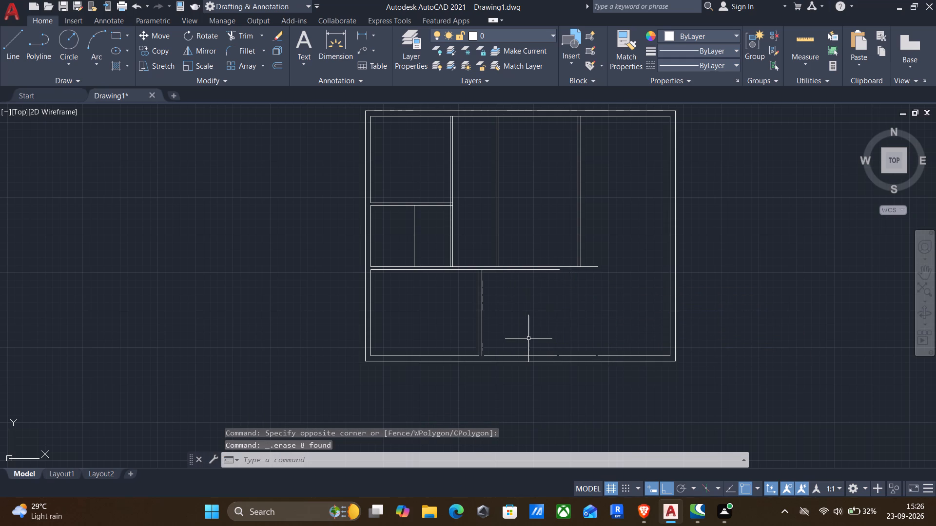
# Offset the right-hand line of the bottom row's first partition 10' to the right, and offset that copy 4.5" for the second partition.
pyautogui.press('o')
pyautogui.press('Return')
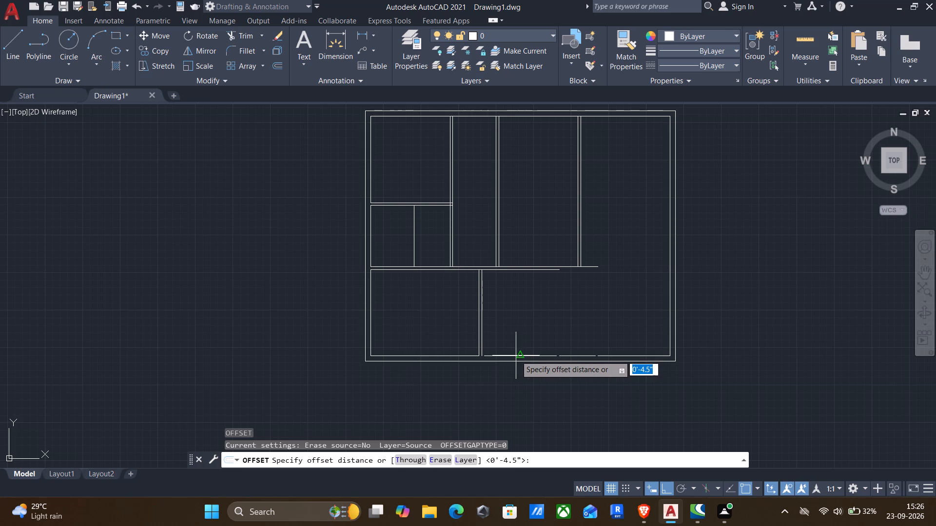
pyautogui.click(486, 333)
pyautogui.click(513, 329)
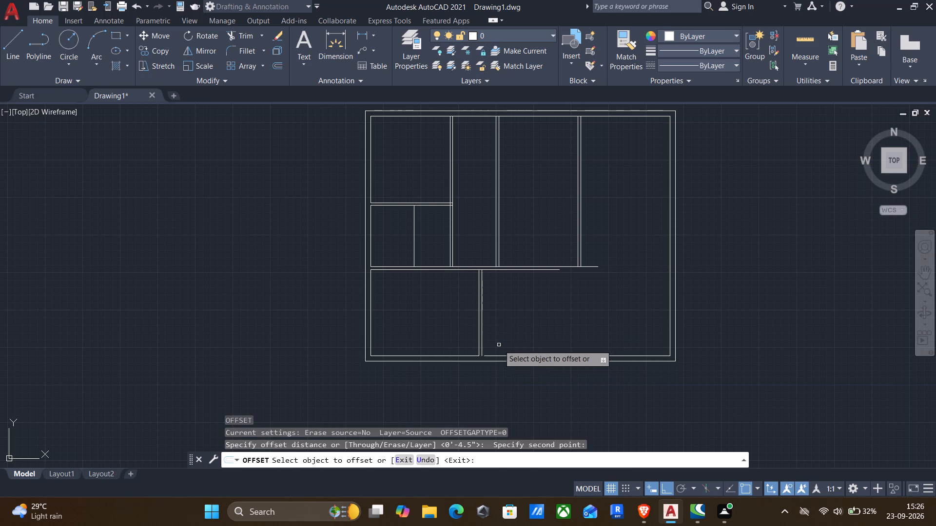
pyautogui.click(482, 342)
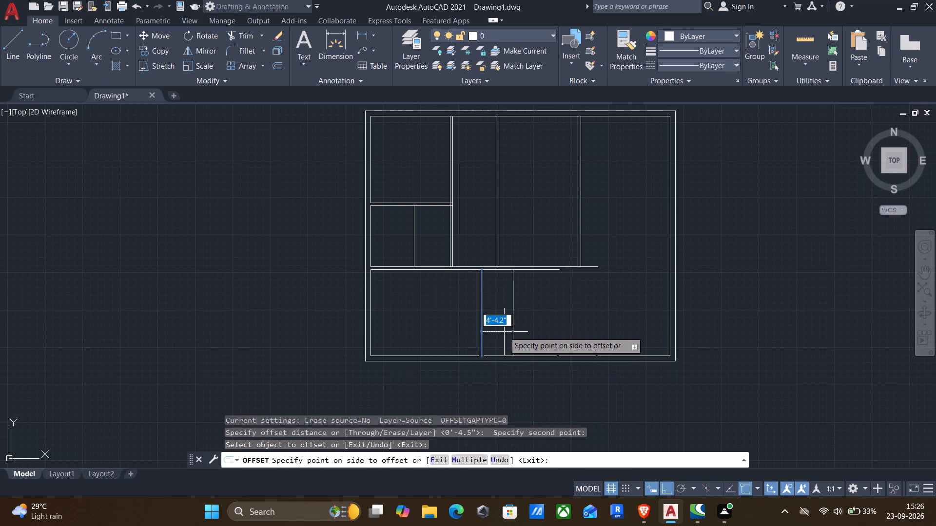
pyautogui.write("10'")
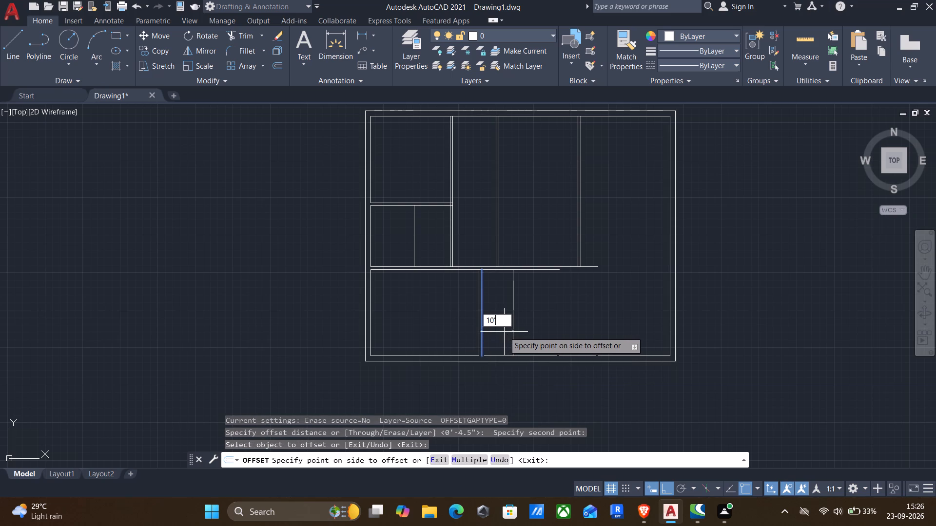
pyautogui.press('Return')
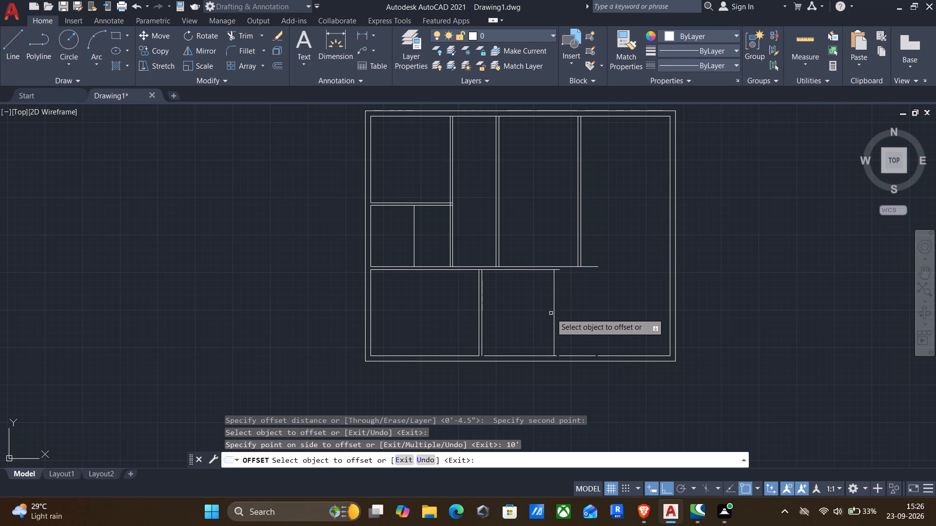
pyautogui.click(553, 307)
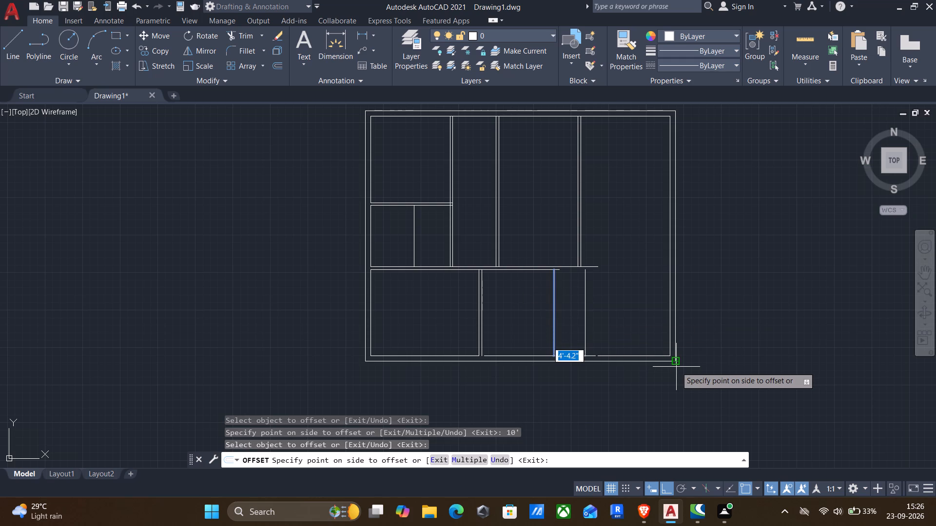
pyautogui.write('4.5"')
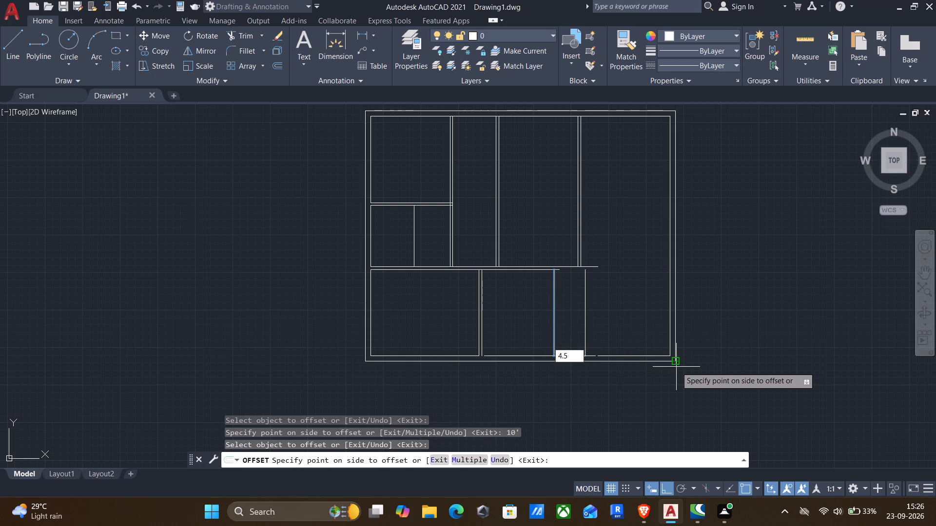
pyautogui.press('Return')
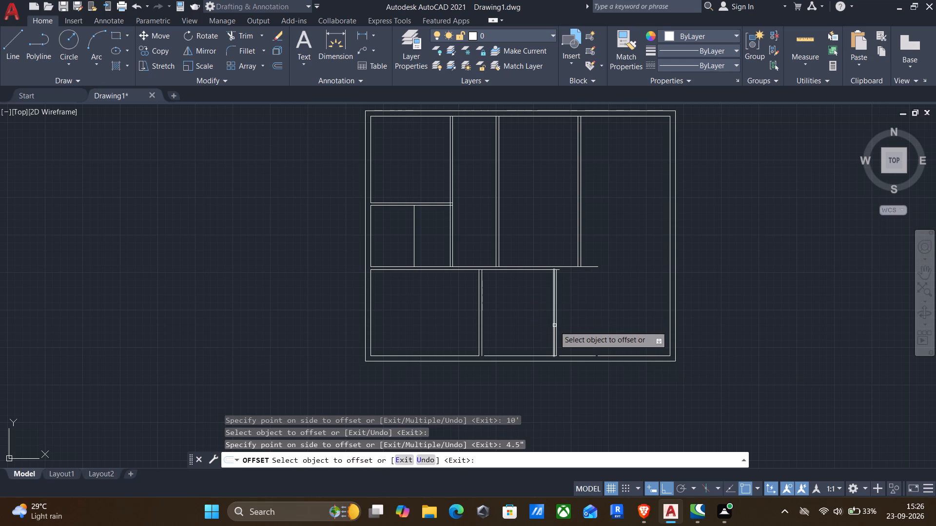
# Lay out the third bottom-row partition by offsetting the second partition's right-hand line 5' to the right and that copy by 4.5".
pyautogui.click(556, 331)
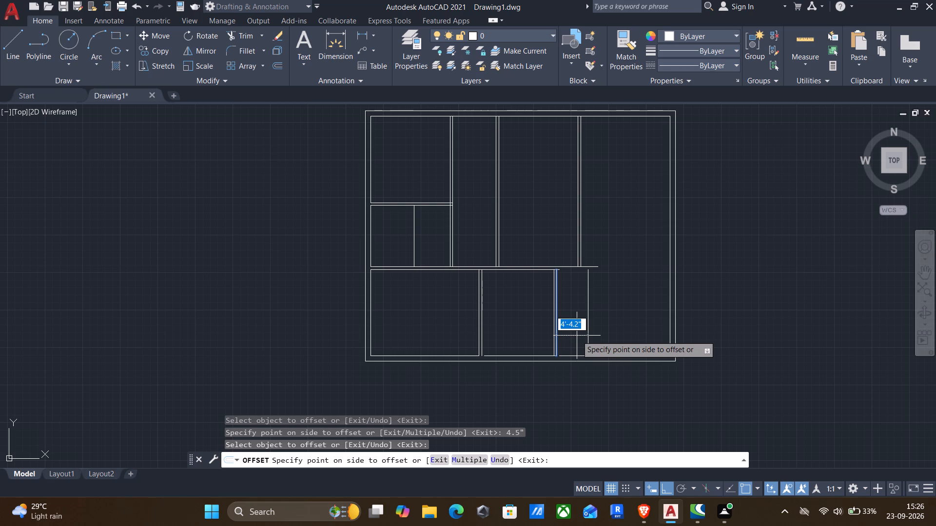
pyautogui.write("5'")
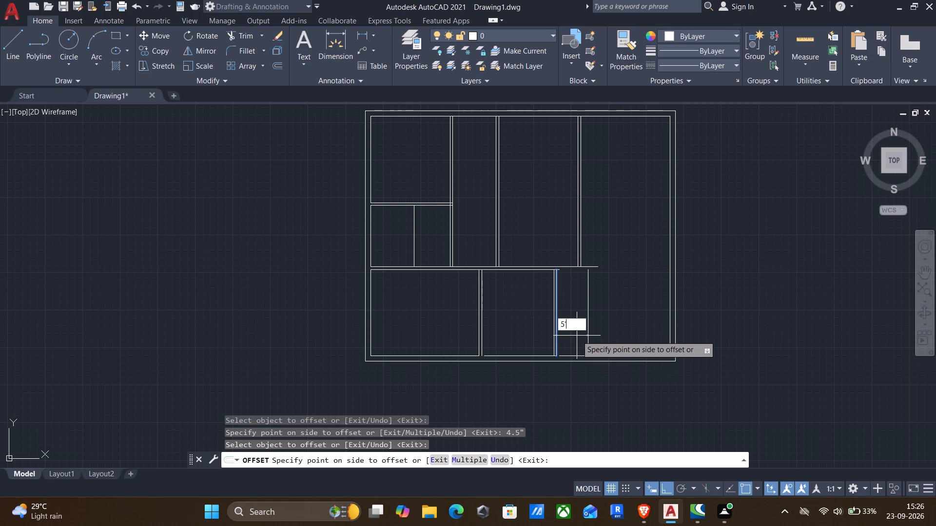
pyautogui.press('Return')
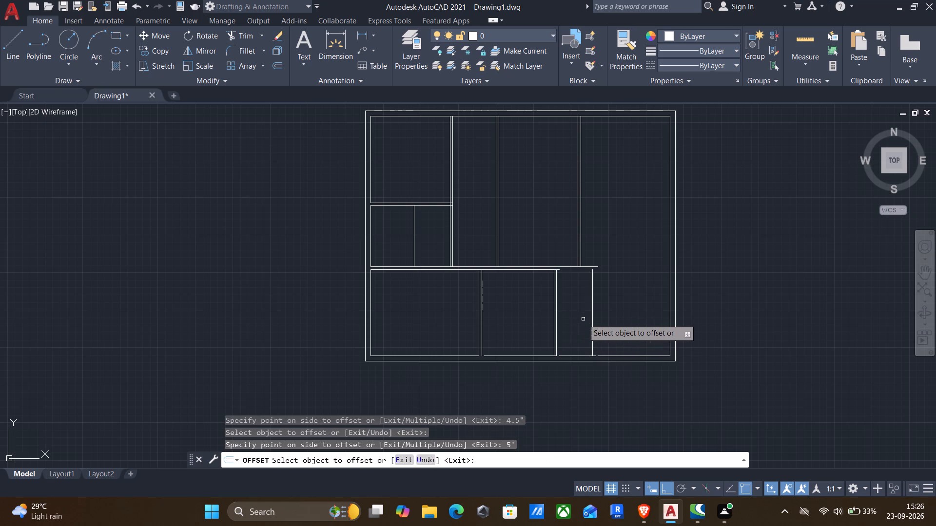
pyautogui.click(591, 315)
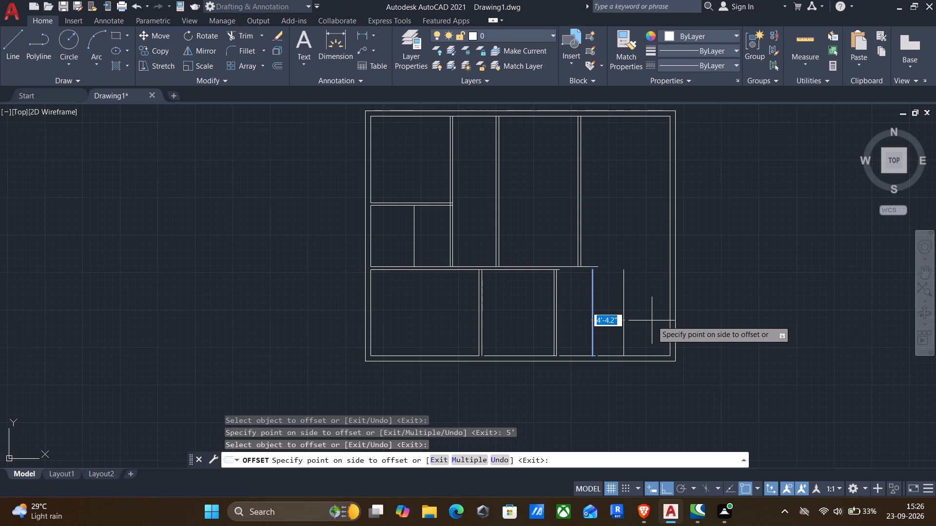
pyautogui.write('4.5"')
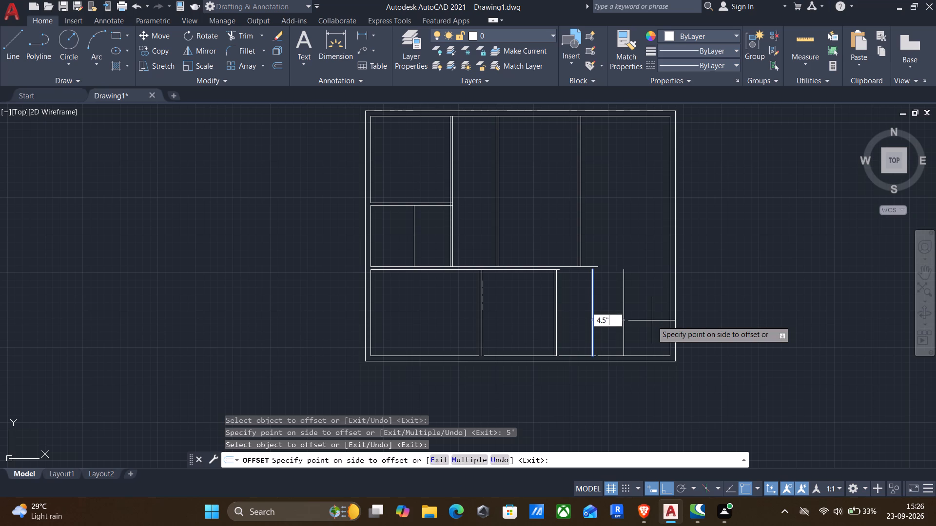
pyautogui.press('Return')
pyautogui.press('Return')
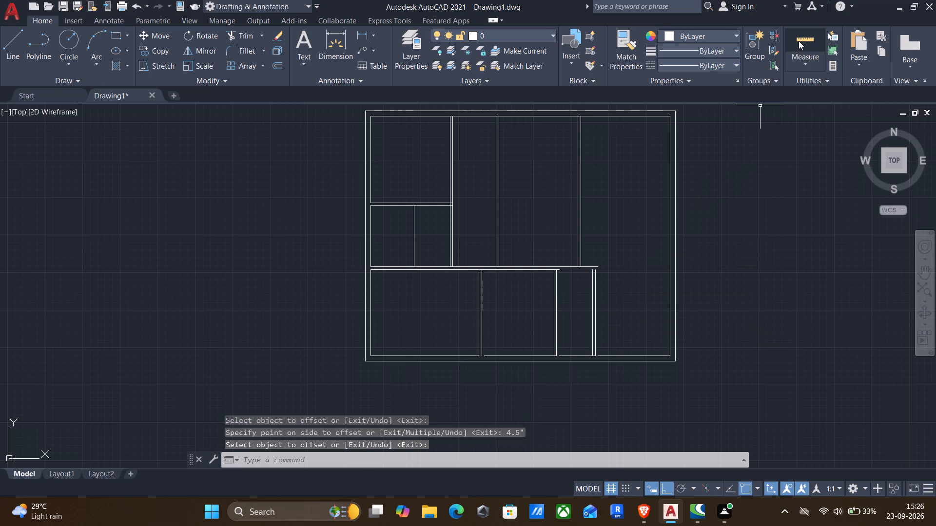
# Measure the width of the last bottom-row space, between the third partition and the right outer wall.
pyautogui.click(799, 41)
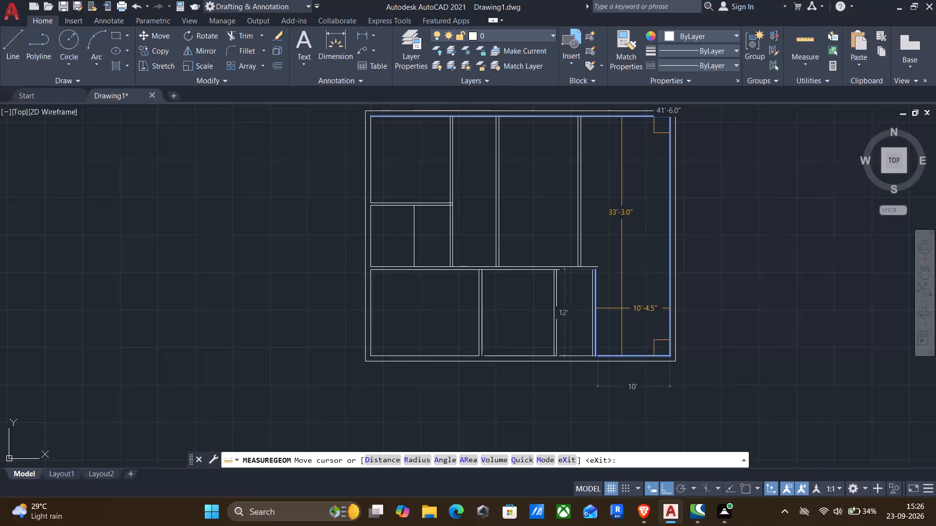
pyautogui.press('Escape')
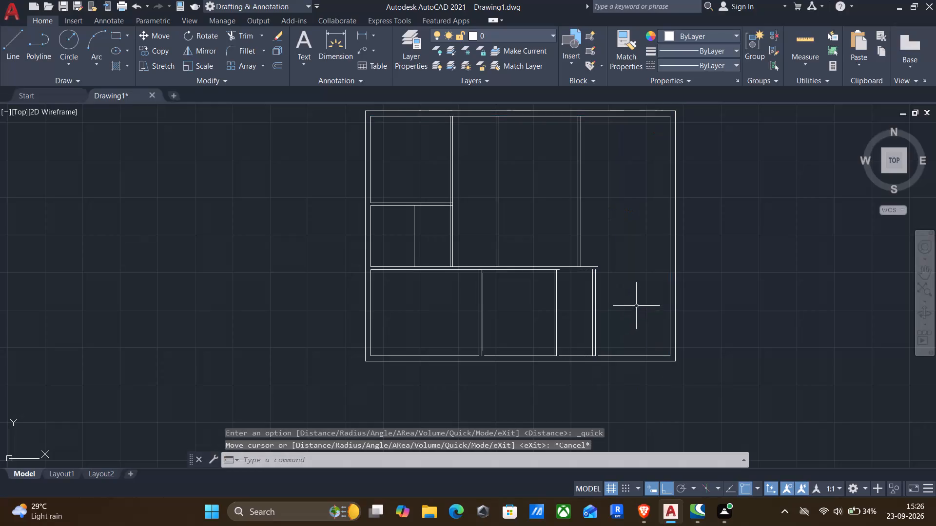
# Erase the inner and outer lines of the plan's right outer wall.
pyautogui.click(648, 274)
pyautogui.click(724, 341)
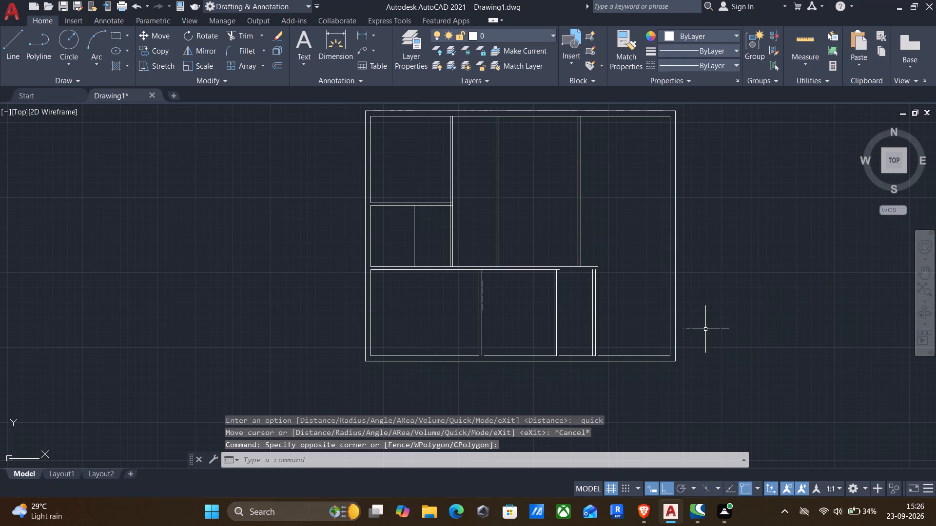
pyautogui.click(669, 319)
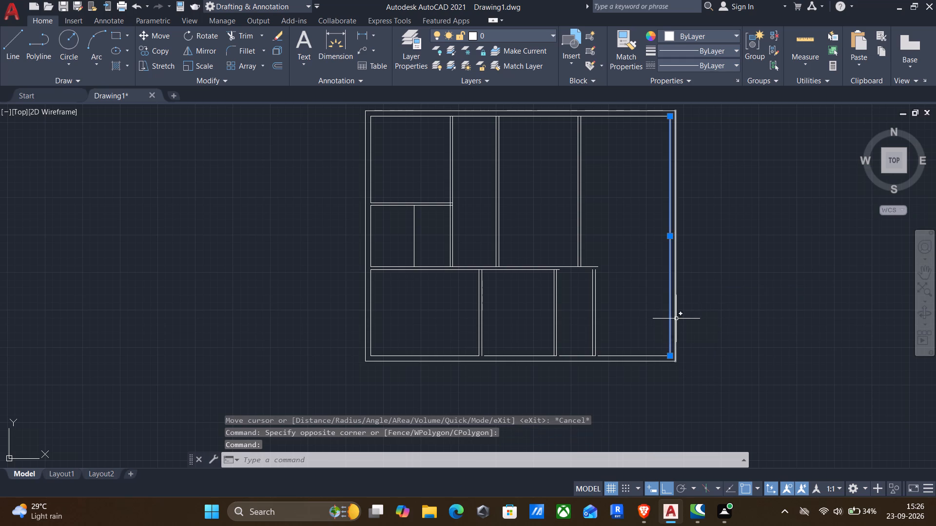
pyautogui.click(677, 317)
pyautogui.press('Delete')
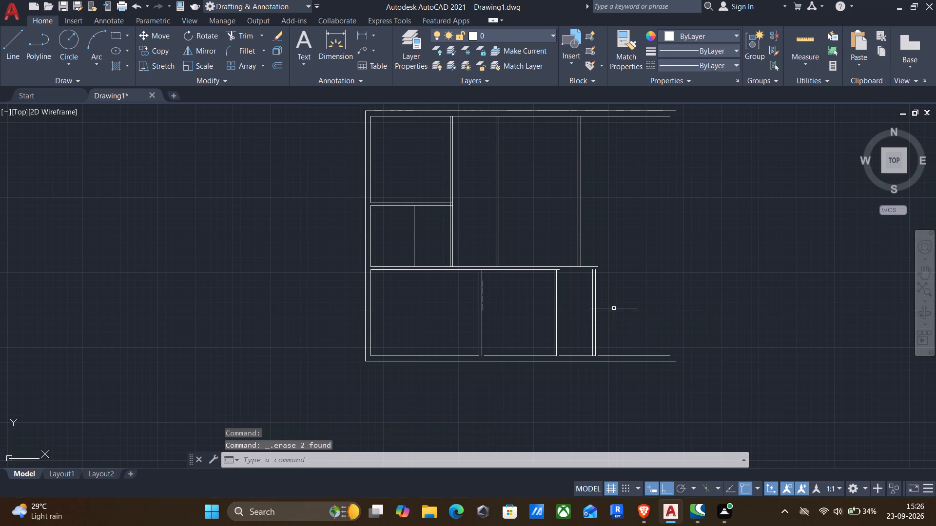
# Offset the third bottom-row partition's right-hand line 10' to the right and that copy by 9" to form the new right outer wall.
pyautogui.press('o')
pyautogui.press('Return')
pyautogui.click(578, 323)
pyautogui.click(614, 312)
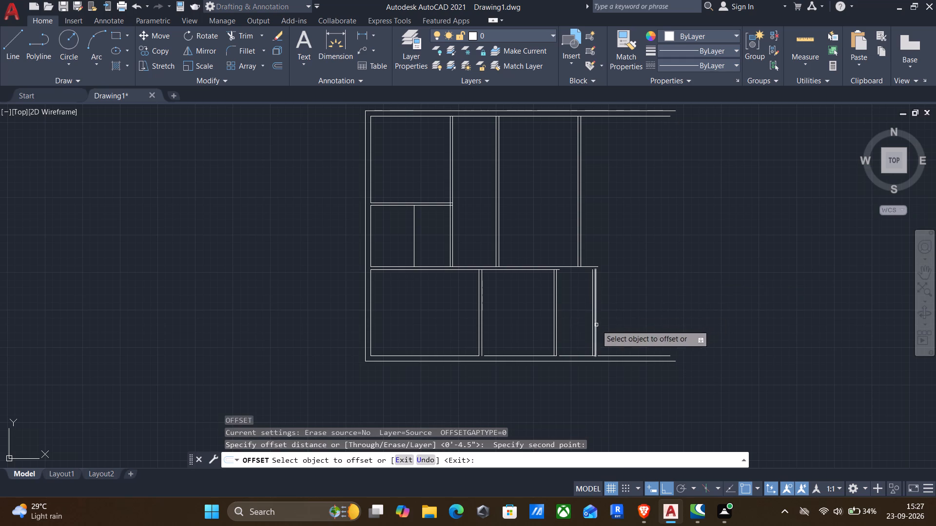
pyautogui.click(596, 325)
pyautogui.press('1')
pyautogui.write("0'")
pyautogui.press('Return')
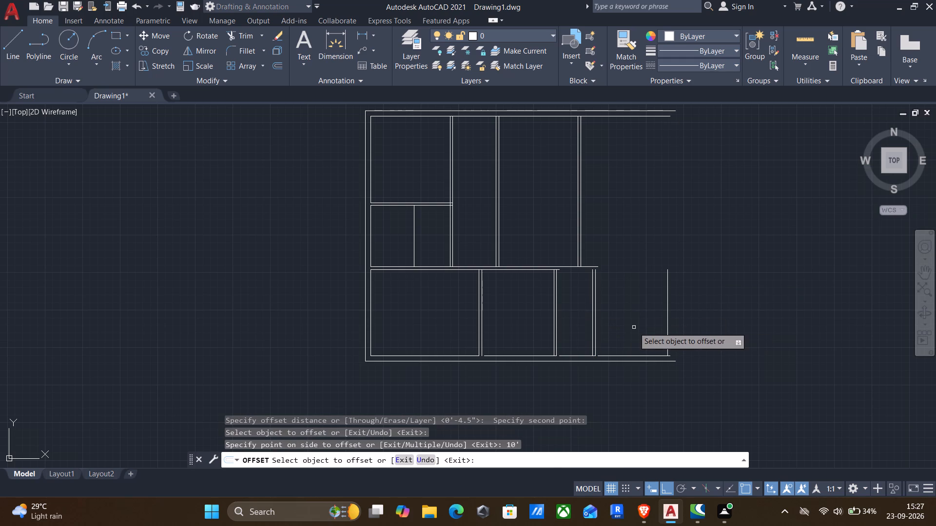
pyautogui.click(666, 322)
pyautogui.write('9"')
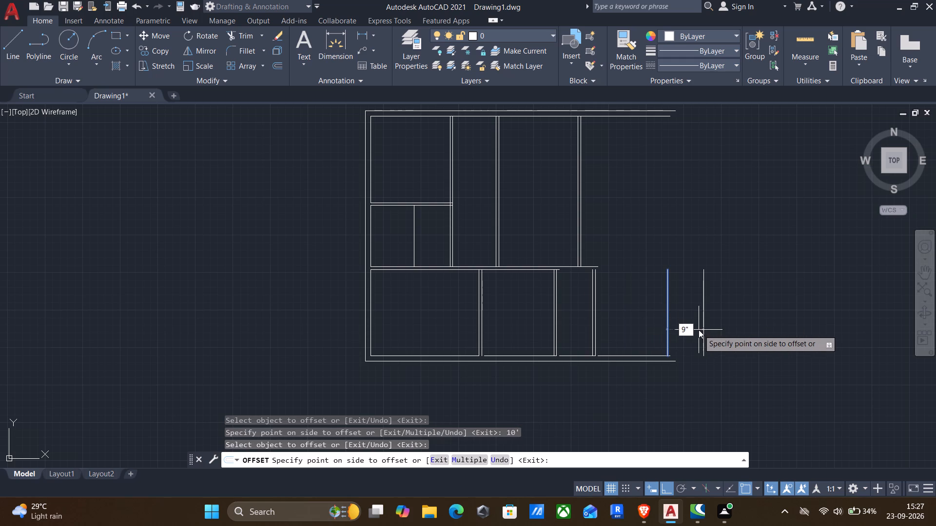
pyautogui.press('Return')
pyautogui.press('Return')
# Fillet the outer and inner bottom wall lines with the matching new right wall lines at zero radius to close the plan's lower-right corner.
pyautogui.press('f')
pyautogui.press('Return')
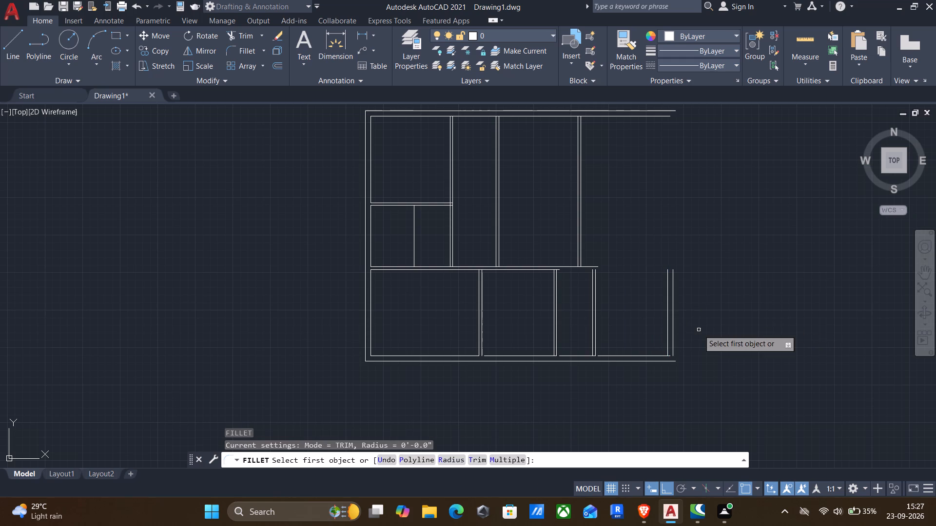
pyautogui.click(663, 360)
pyautogui.click(673, 324)
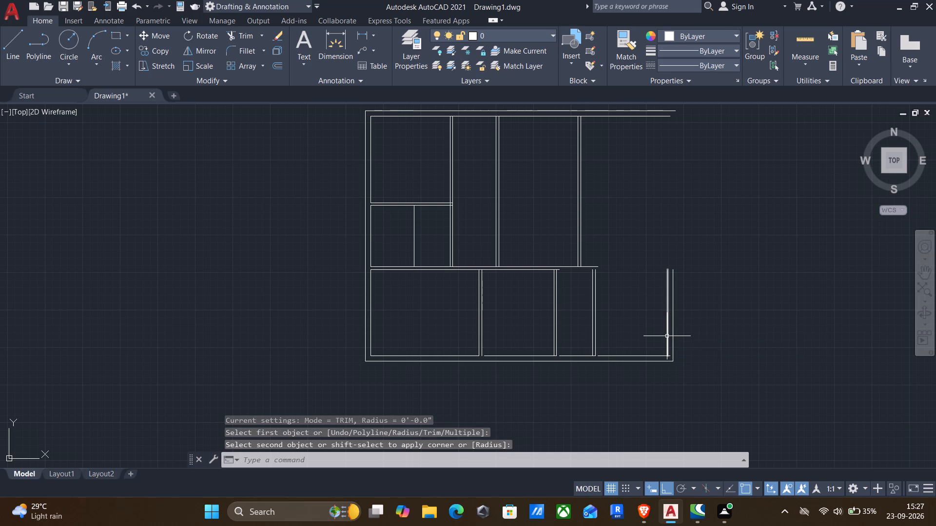
pyautogui.press('Return')
pyautogui.click(667, 337)
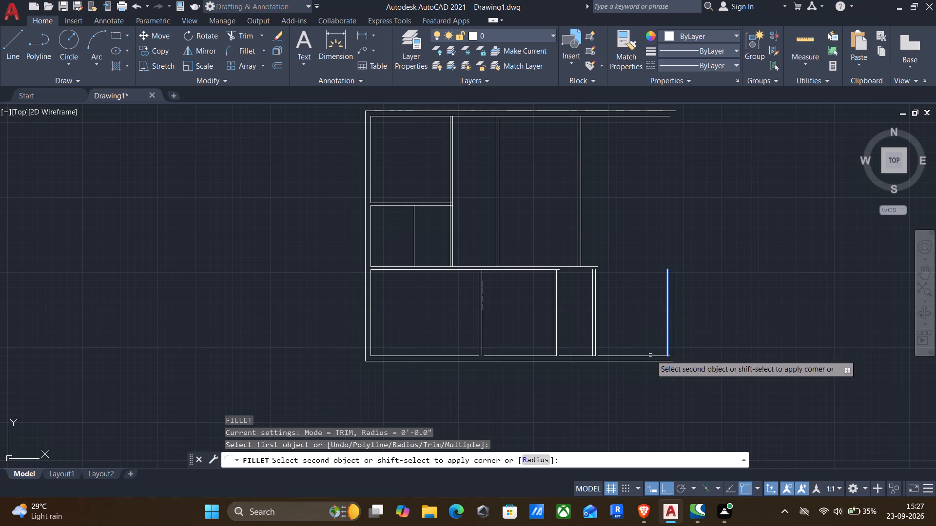
pyautogui.click(649, 355)
# Extend the inner bottom wall lines of the second, third and fourth bottom rooms leftward to meet their partitions.
pyautogui.scroll(3, 592, 350)
pyautogui.scroll(-2, 515, 358)
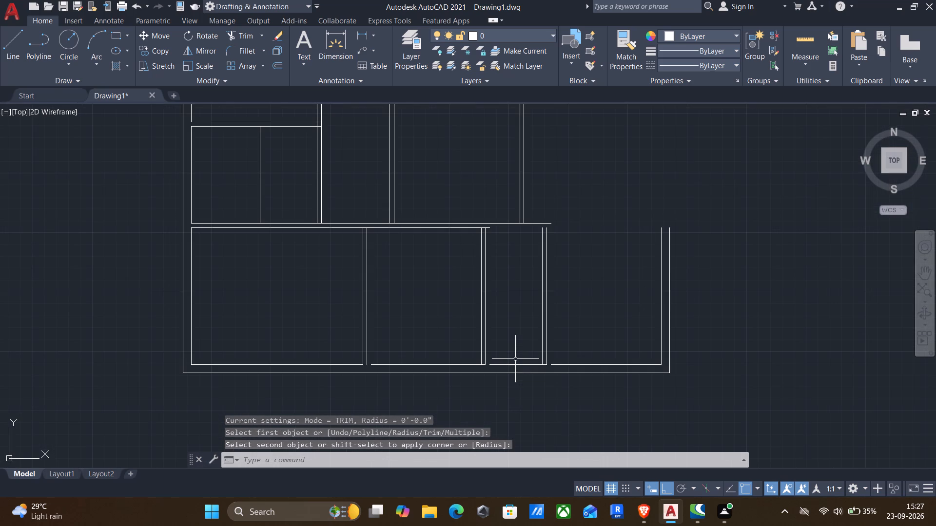
pyautogui.write('ex')
pyautogui.press('Return')
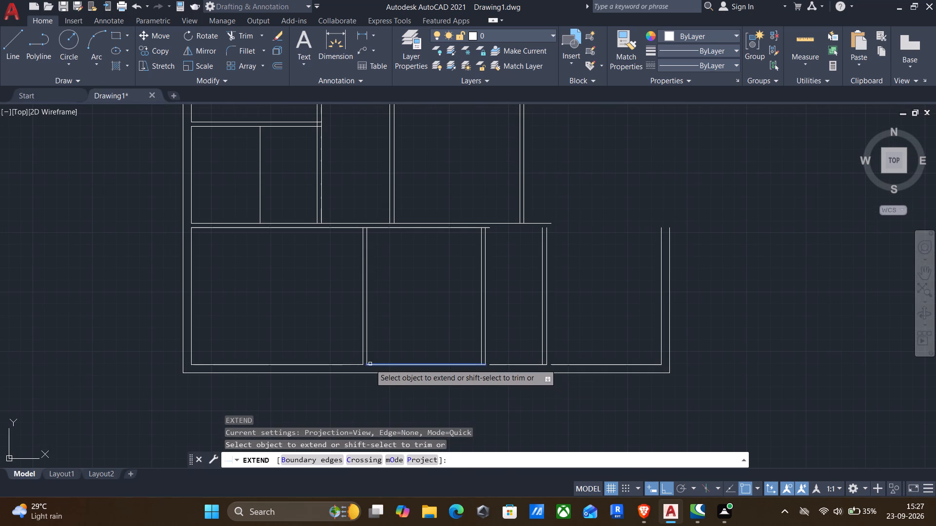
pyautogui.click(370, 364)
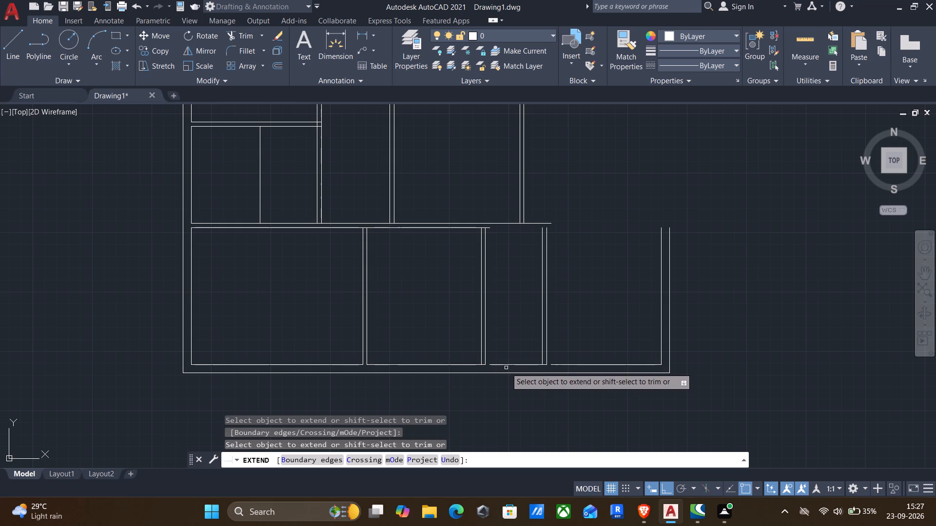
pyautogui.click(506, 367)
pyautogui.click(504, 352)
pyautogui.moveTo(569, 373); pyautogui.dragTo(573, 350)
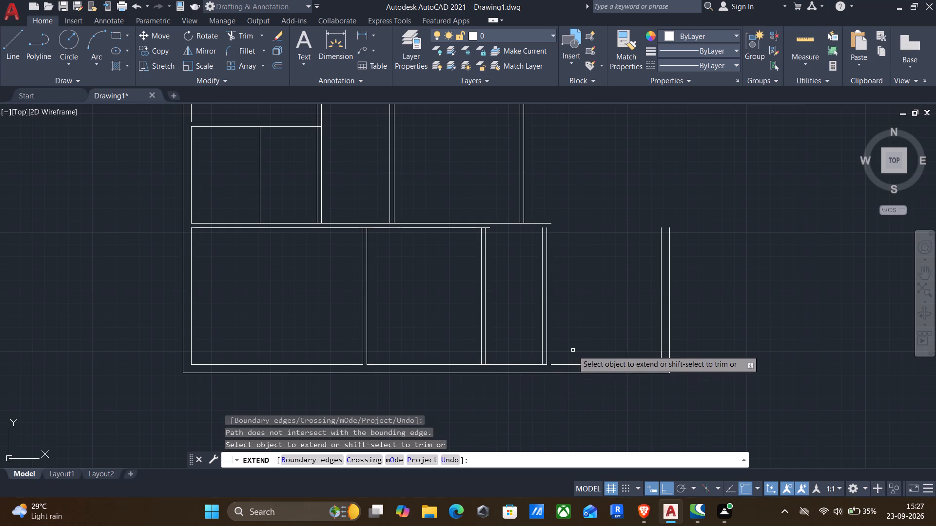
pyautogui.moveTo(573, 350); pyautogui.dragTo(573, 346)
pyautogui.moveTo(573, 343); pyautogui.dragTo(568, 379)
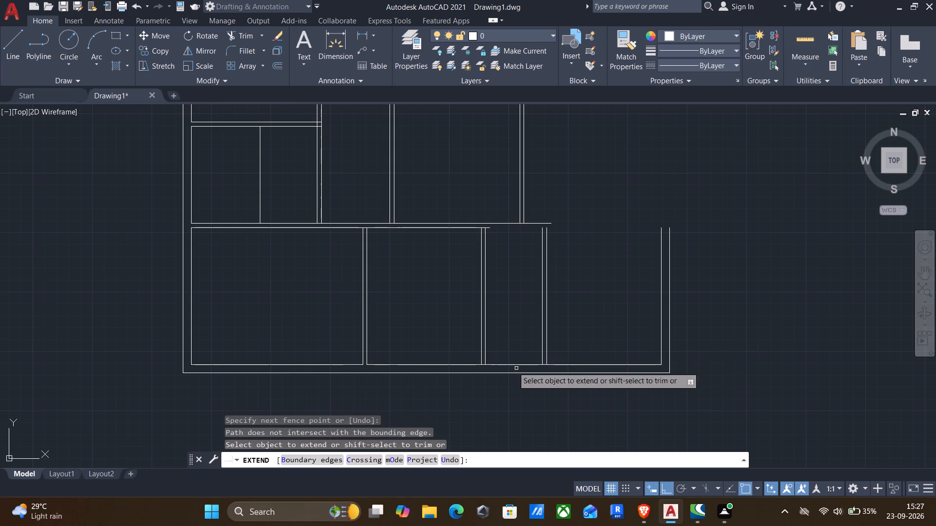
pyautogui.press('Escape')
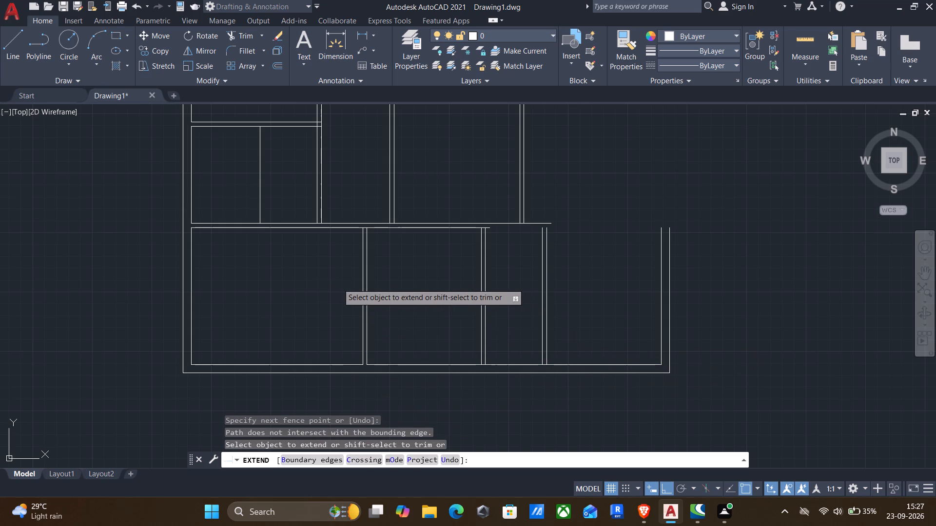
# Measure the narrow third room of the bottom row.
pyautogui.click(801, 44)
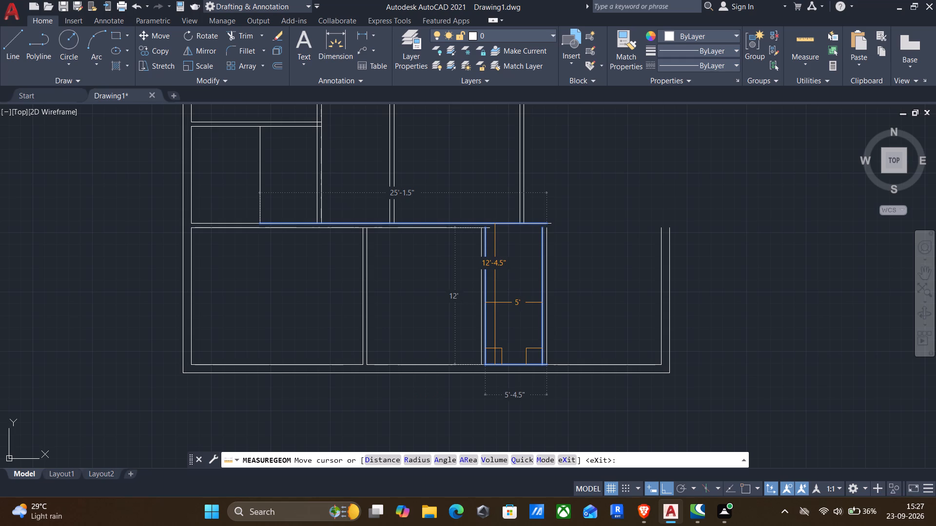
pyautogui.press('Escape')
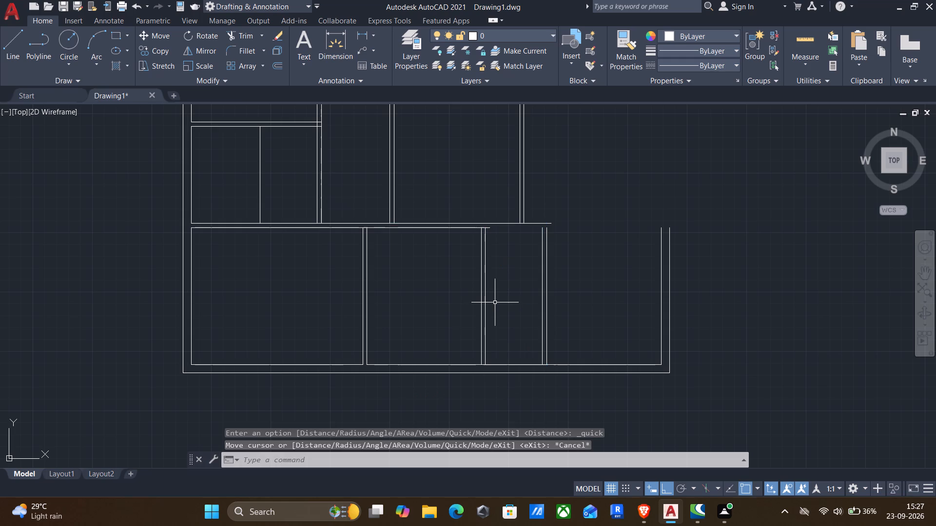
# Offset the narrow third bottom room's inner bottom wall line 8'6" upward and that copy a further 2.5" to form a thin cross partition.
pyautogui.press('o')
pyautogui.press('Return')
pyautogui.click(509, 363)
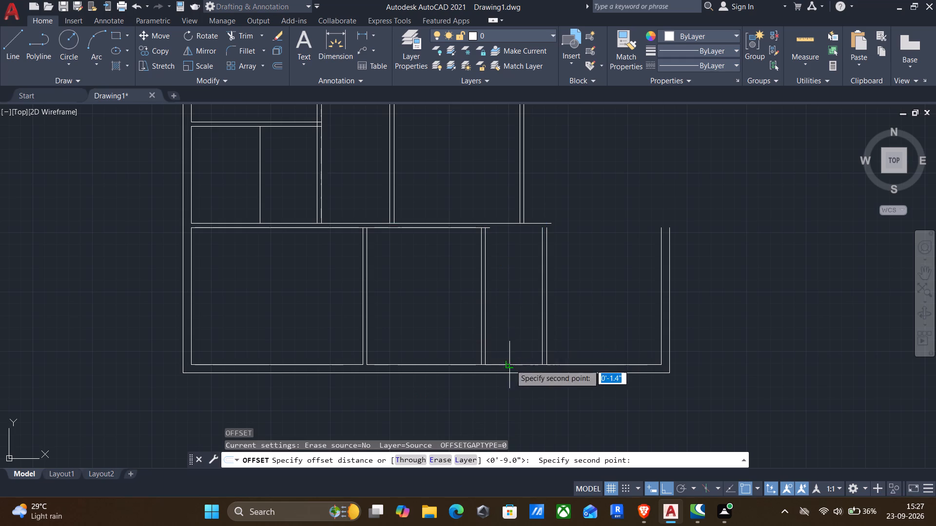
pyautogui.click(513, 336)
pyautogui.click(499, 365)
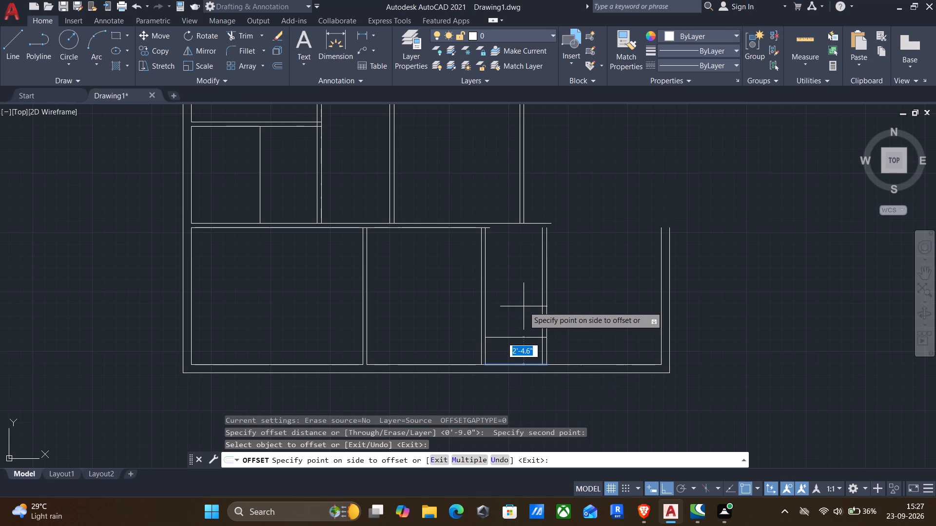
pyautogui.write('8\'6"')
pyautogui.press('Return')
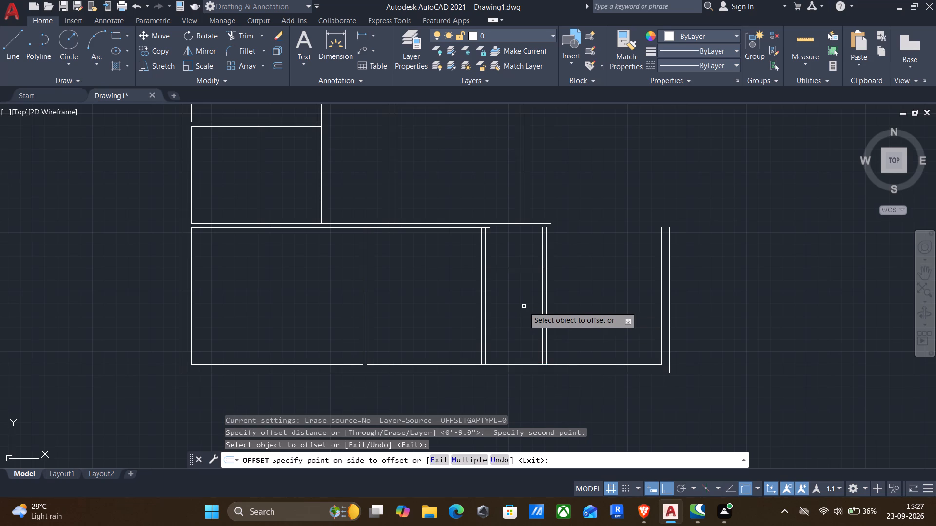
pyautogui.click(516, 266)
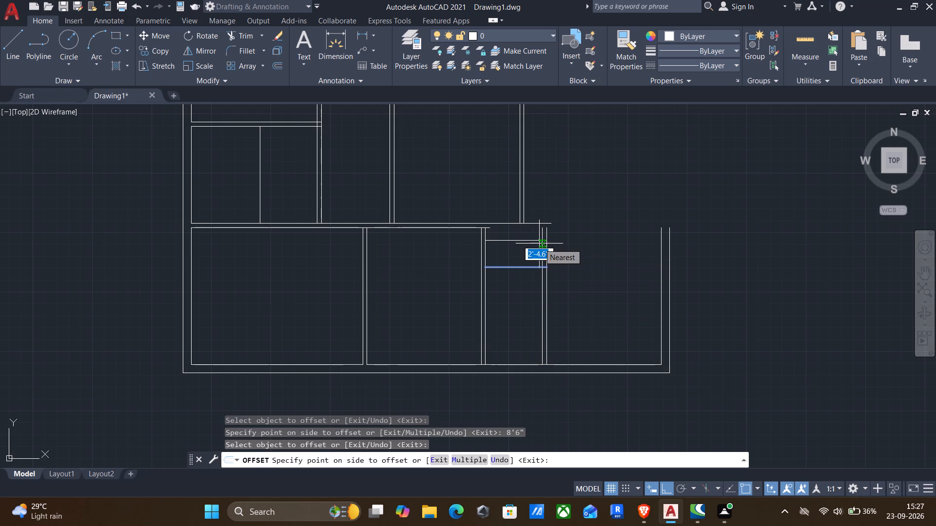
pyautogui.write('2.5"')
pyautogui.press('Return')
pyautogui.press('Return')
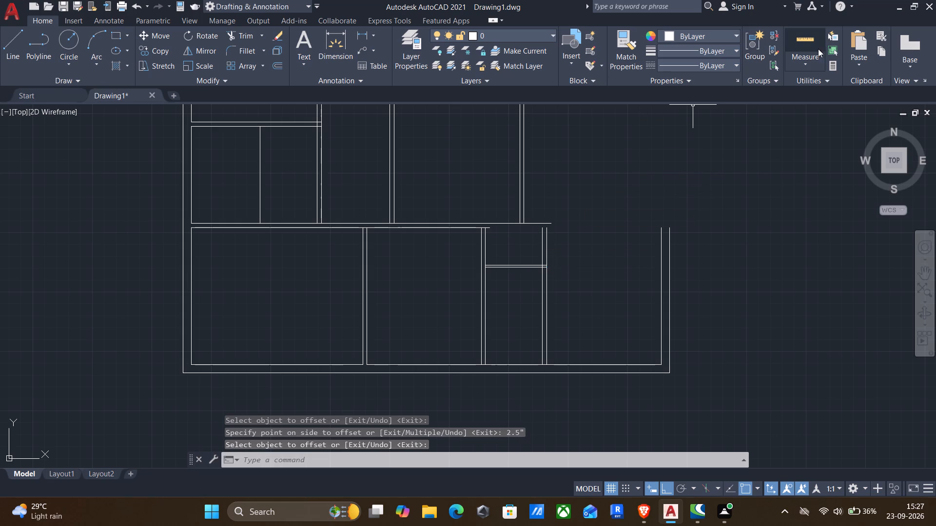
# Measure the small compartment above the new cross partition in the third bottom room.
pyautogui.click(804, 38)
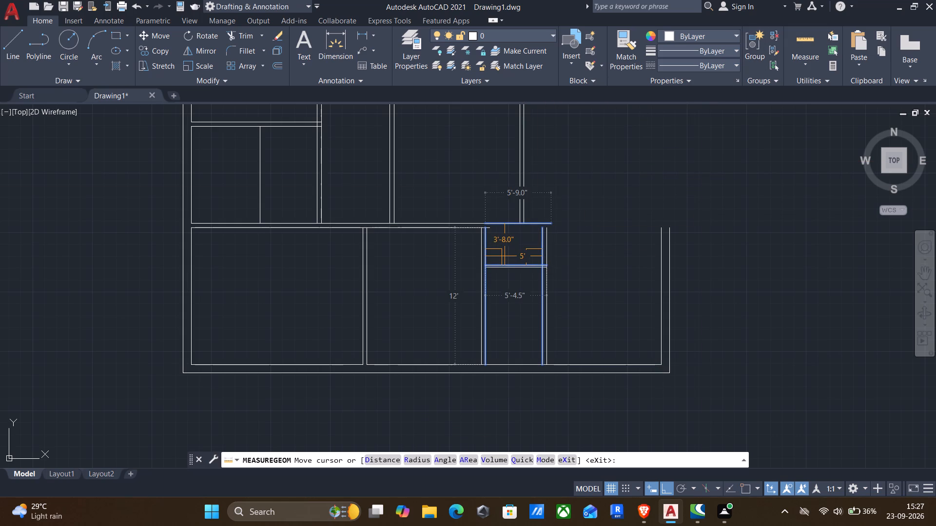
pyautogui.press('Escape')
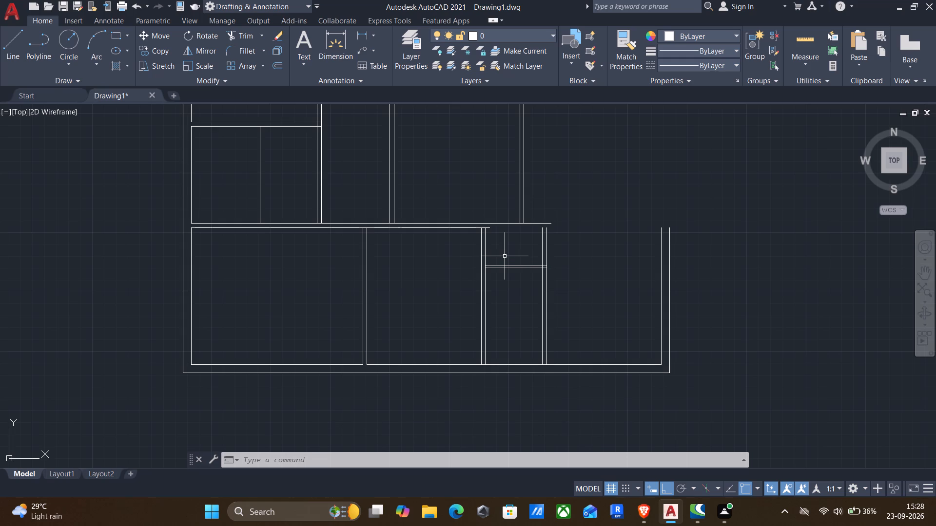
# Offset the fourth bottom room's inner bottom wall line 5'8" upward and that copy a further 4.5" to form a cross partition.
pyautogui.press('o')
pyautogui.press('Return')
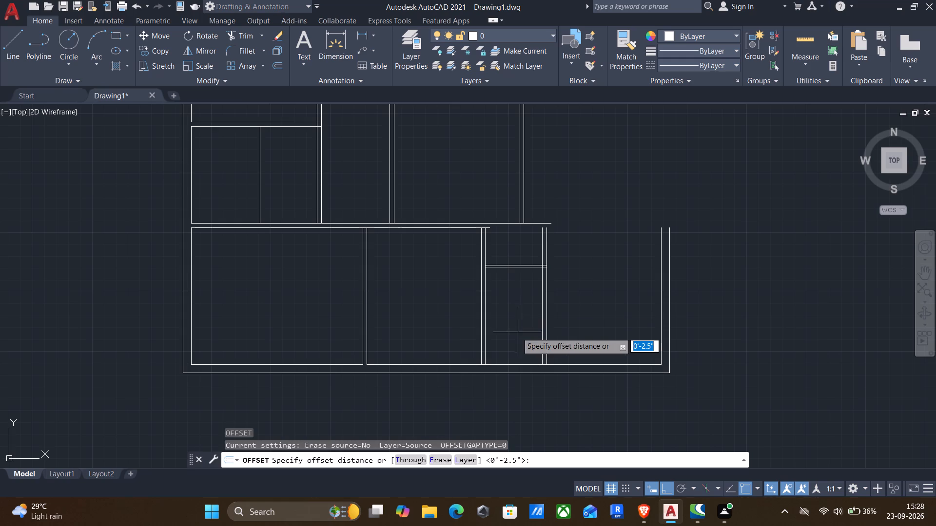
pyautogui.moveTo(609, 360); pyautogui.dragTo(626, 307)
pyautogui.click(614, 322)
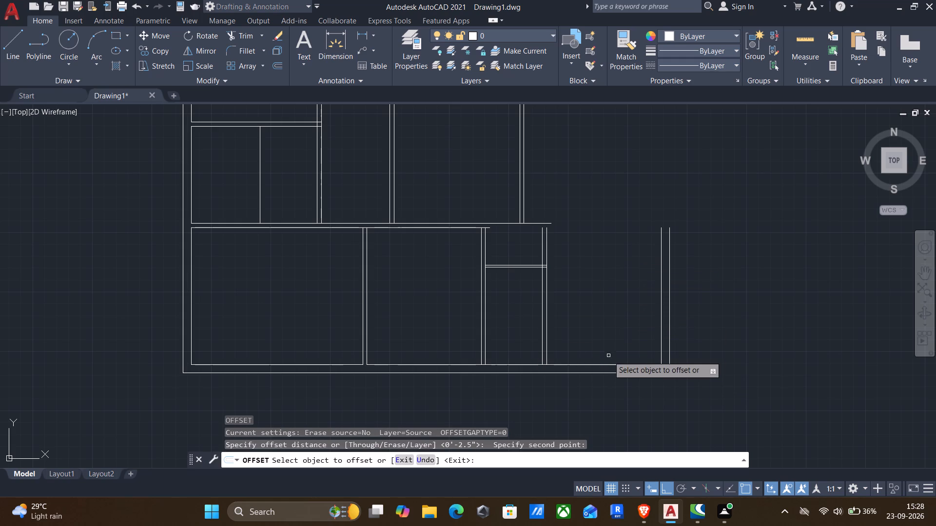
pyautogui.click(598, 366)
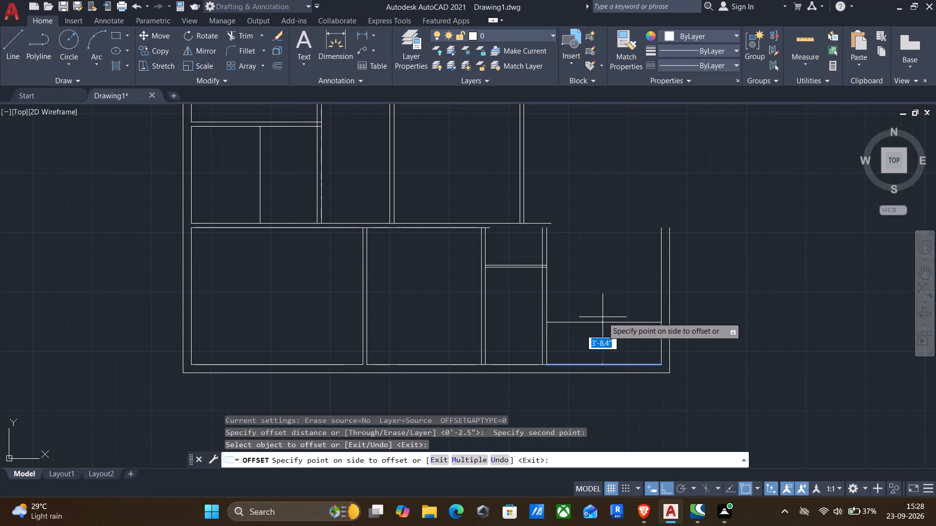
pyautogui.write('5\'8"')
pyautogui.press('Return')
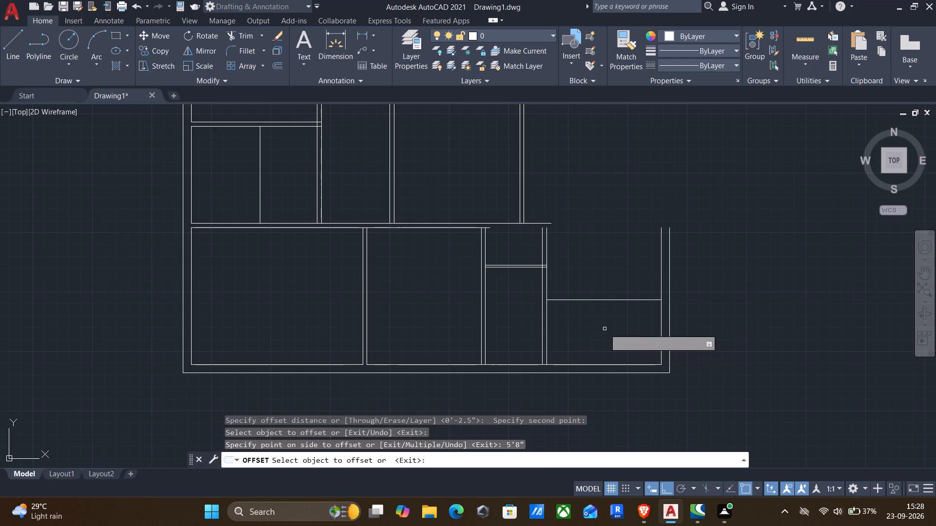
pyautogui.click(581, 297)
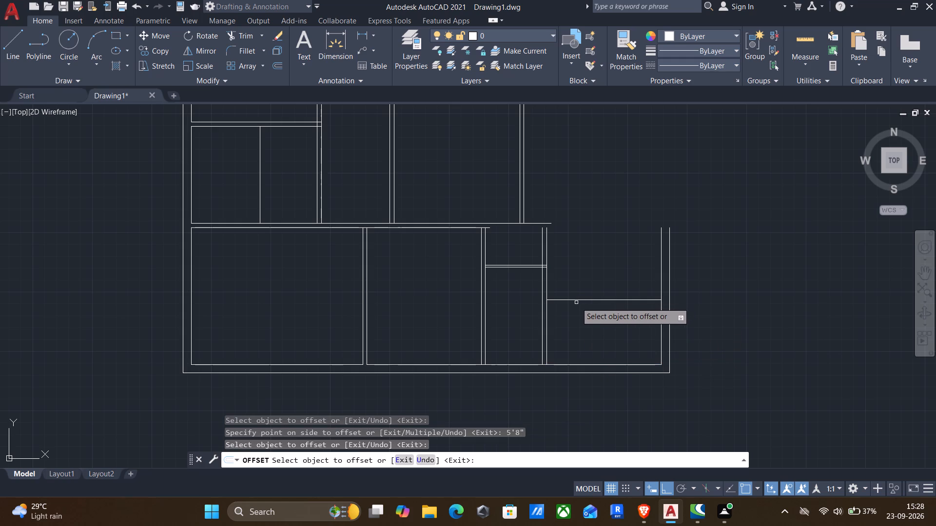
pyautogui.click(571, 300)
pyautogui.write('4.5"')
pyautogui.press('Return')
pyautogui.scroll(-2, 492, 290)
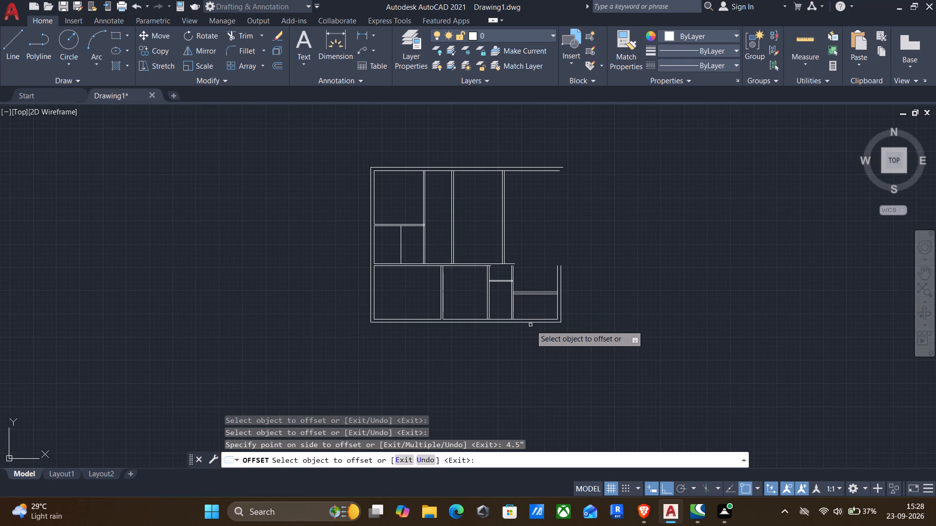
pyautogui.scroll(3, 484, 268)
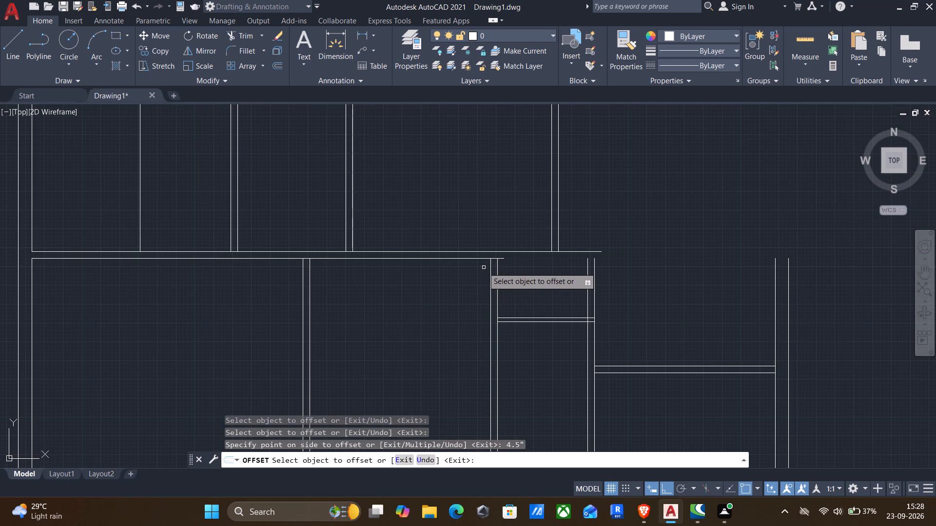
pyautogui.press('Escape')
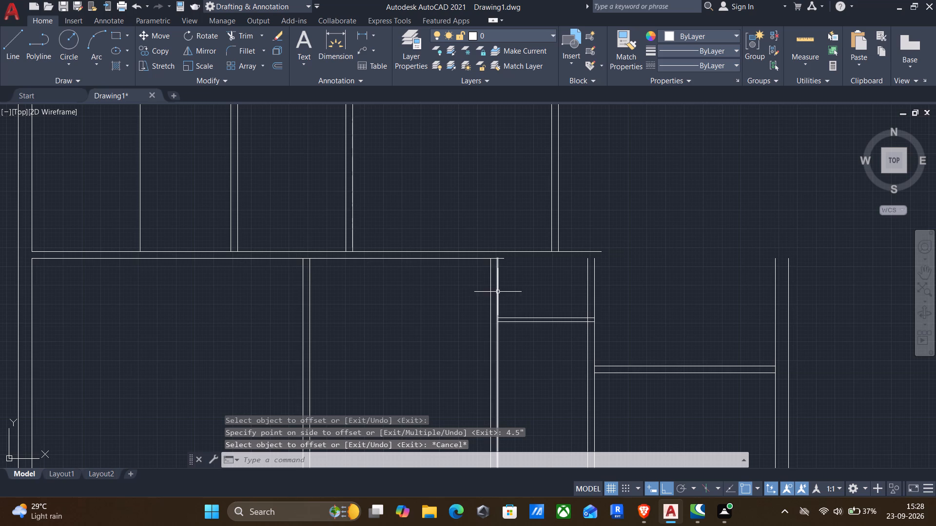
# Extend the lines of the second and third bottom-row partitions upward to the upper line of the middle horizontal wall.
pyautogui.scroll(-1, 500, 278)
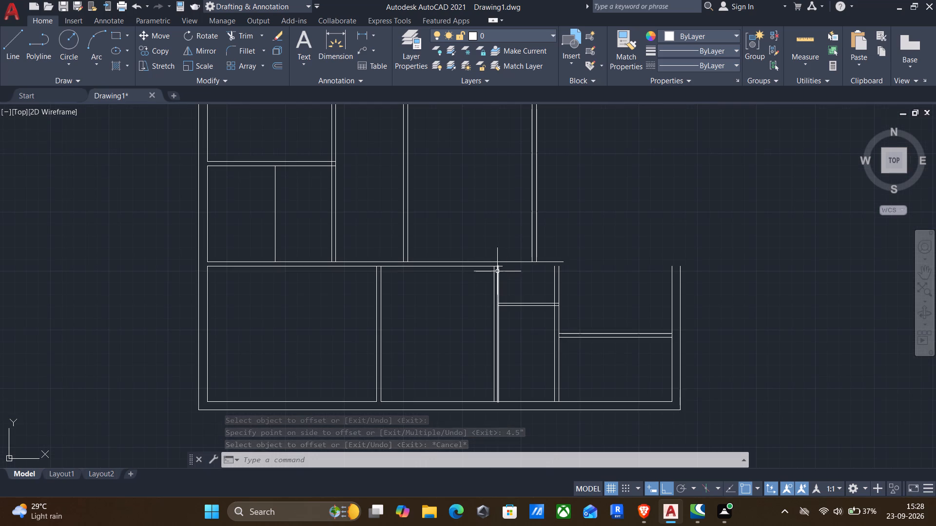
pyautogui.scroll(3, 497, 260)
pyautogui.scroll(-1, 487, 284)
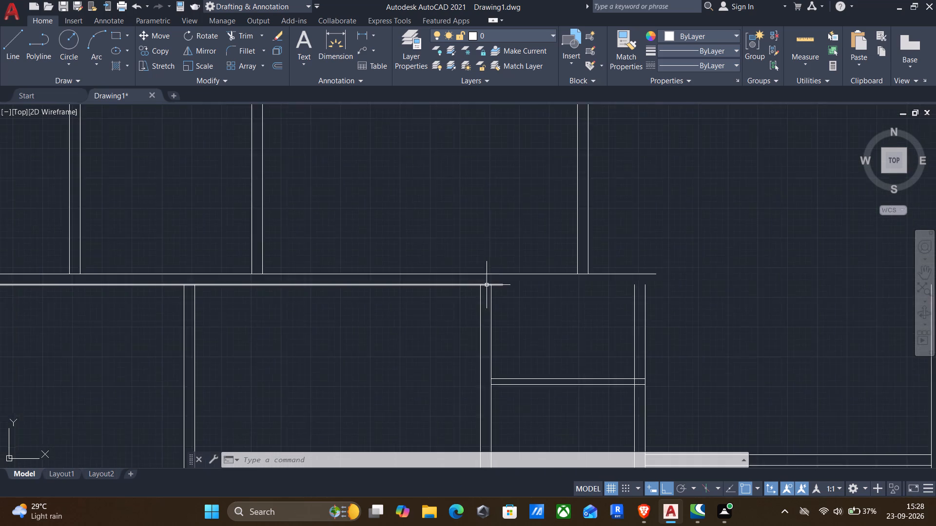
pyautogui.scroll(-2, 487, 285)
pyautogui.press('e')
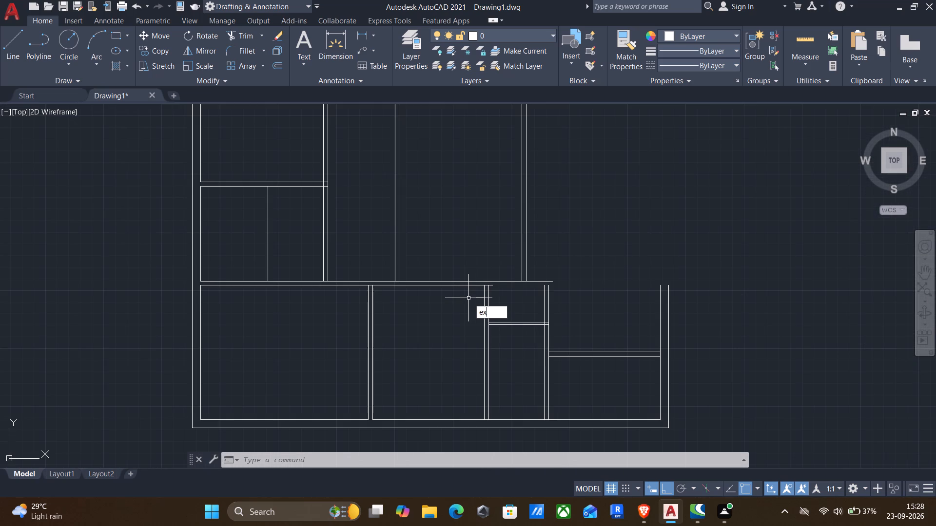
pyautogui.press('x')
pyautogui.press('Return')
pyautogui.moveTo(467, 299); pyautogui.dragTo(498, 294)
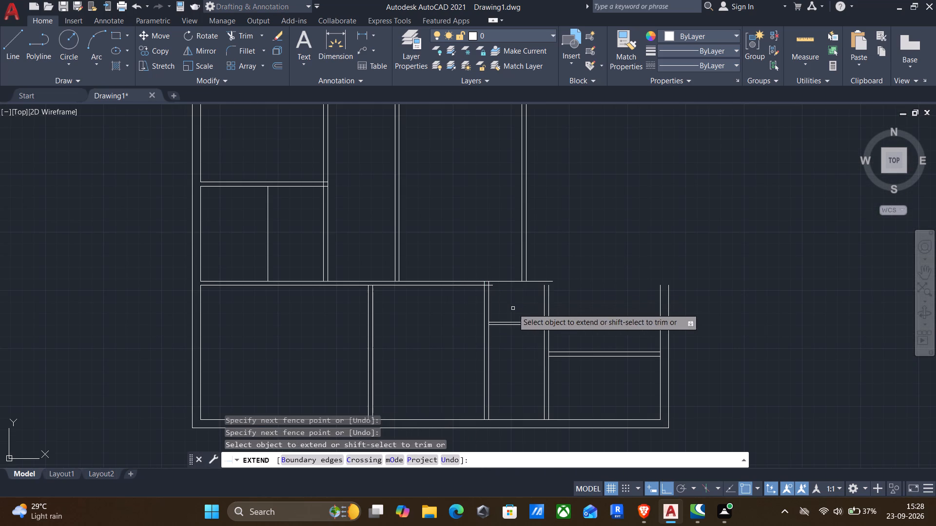
pyautogui.moveTo(517, 310); pyautogui.dragTo(560, 304)
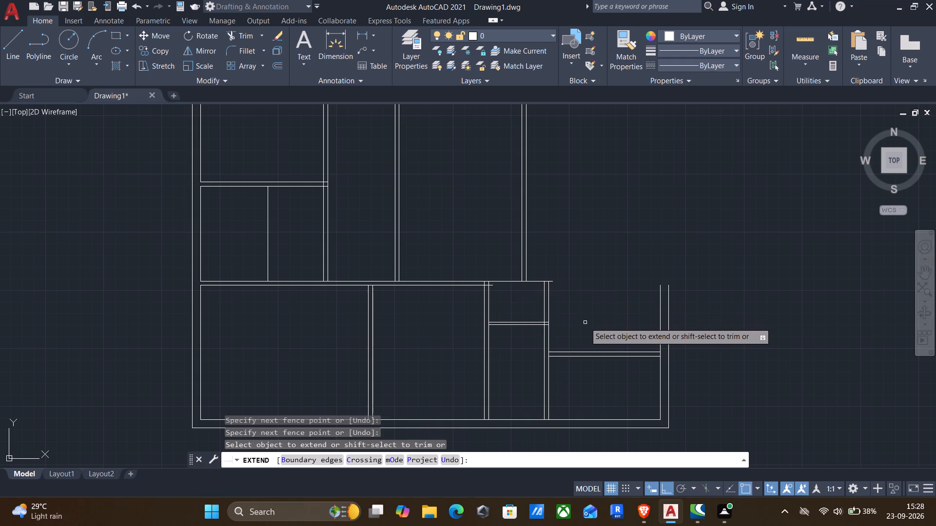
pyautogui.press('Escape')
# Fillet the inner and outer top wall lines with the matching right wall lines at zero radius to close the plan's upper-right corner.
pyautogui.scroll(-1, 566, 337)
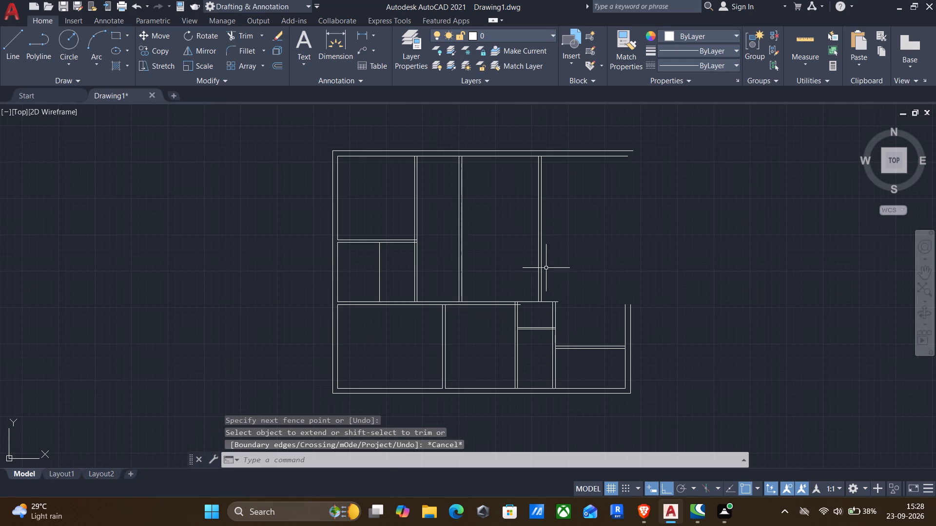
pyautogui.press('f')
pyautogui.press('Return')
pyautogui.click(603, 158)
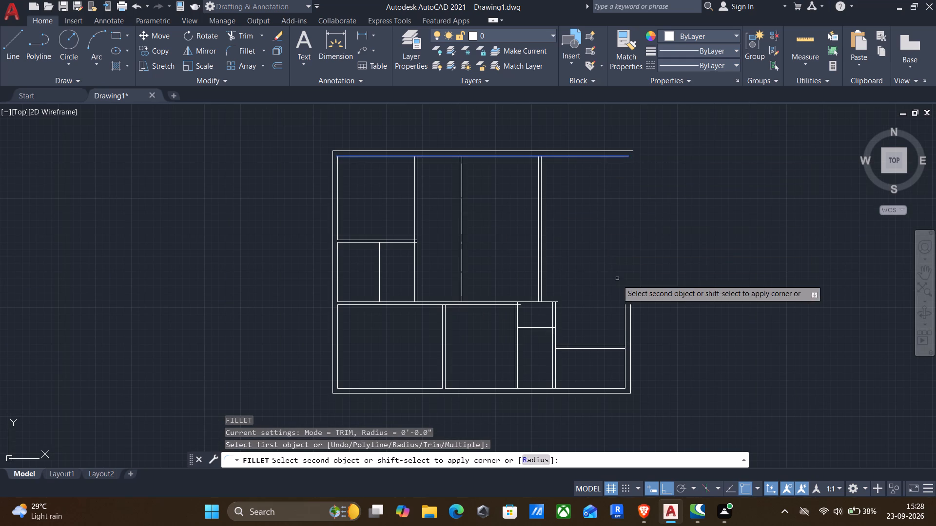
pyautogui.click(625, 315)
pyautogui.press('Return')
pyautogui.click(630, 326)
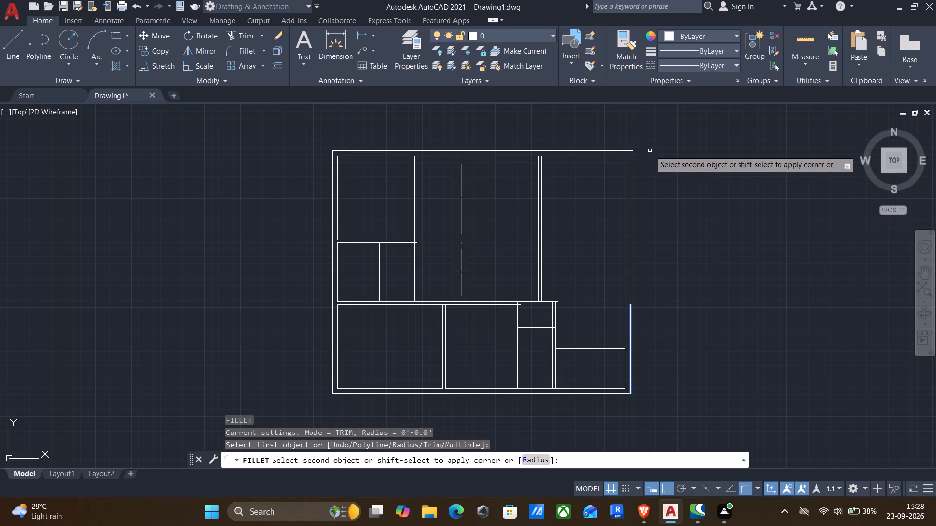
pyautogui.click(610, 152)
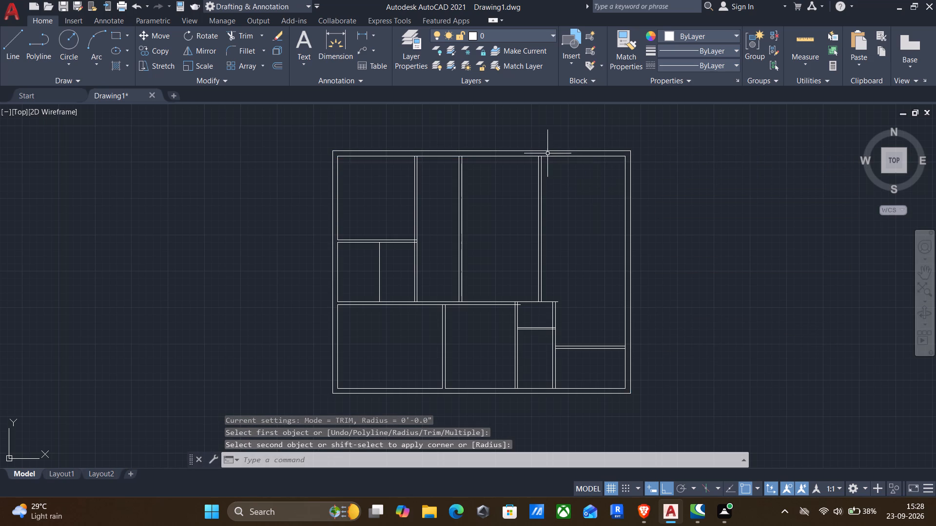
# Trim the inner top wall line between the two lines of the third upper-row partition.
pyautogui.write('tr')
pyautogui.press('Return')
pyautogui.press('Return')
pyautogui.scroll(5, 539, 155)
pyautogui.moveTo(535, 131); pyautogui.dragTo(521, 207)
pyautogui.scroll(-5, 521, 207)
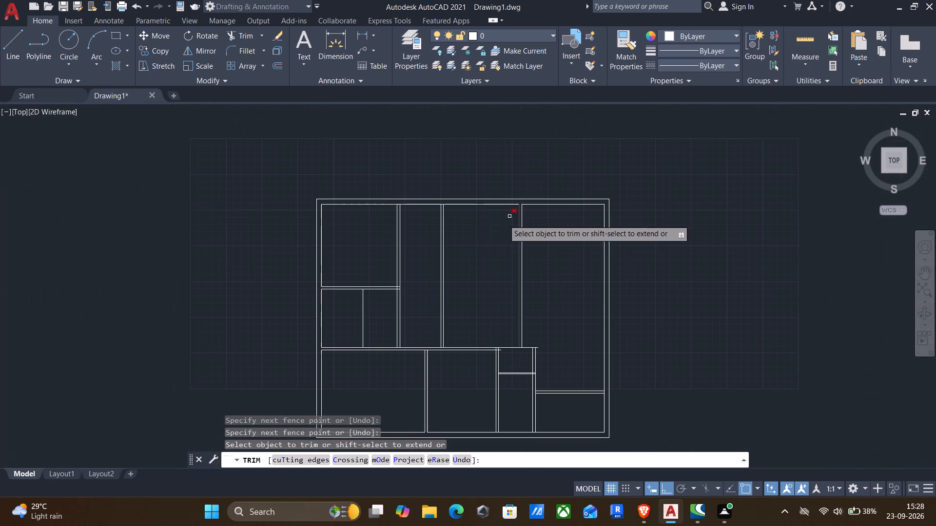
pyautogui.press('Escape')
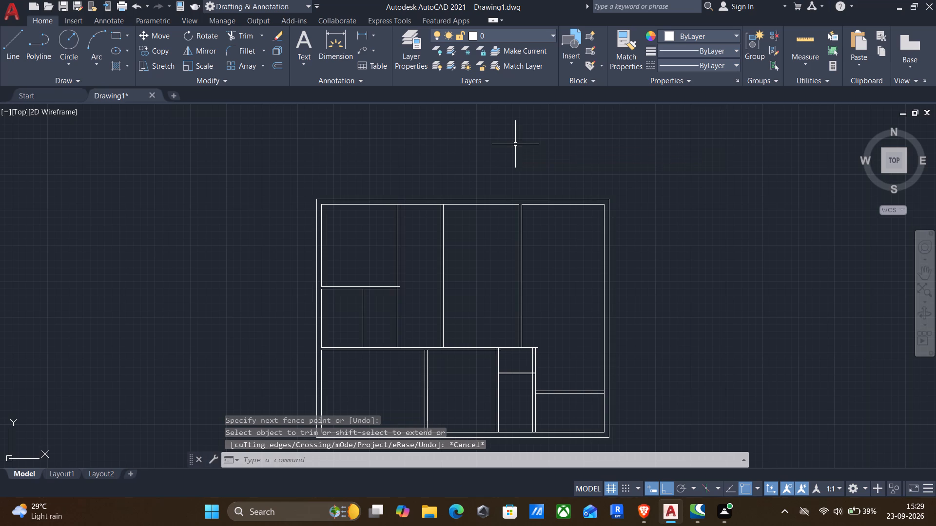
# Offset the lower-right room's upper partition line 12' upward and the top-right room's inner top wall line 15' downward.
pyautogui.press('o')
pyautogui.press('Return')
pyautogui.moveTo(574, 418); pyautogui.dragTo(574, 413)
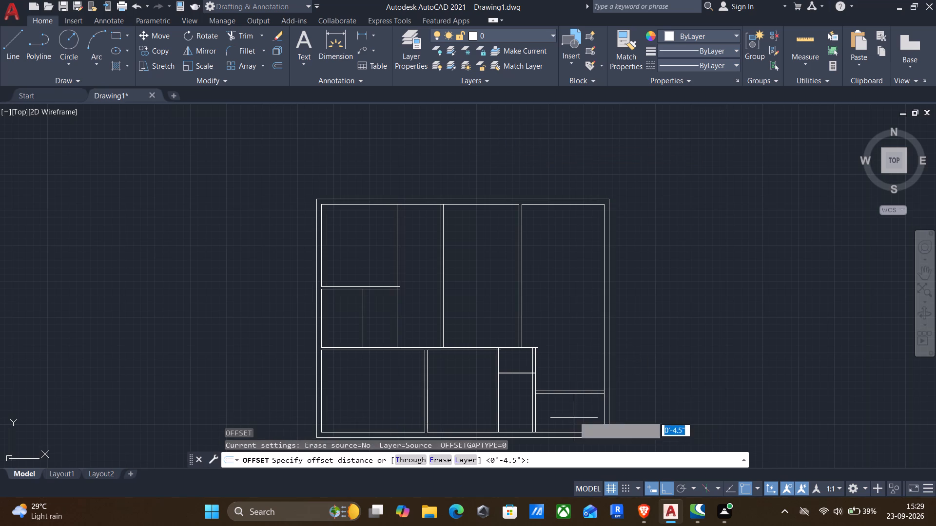
pyautogui.moveTo(574, 413); pyautogui.dragTo(575, 400)
pyautogui.click(568, 349)
pyautogui.click(564, 392)
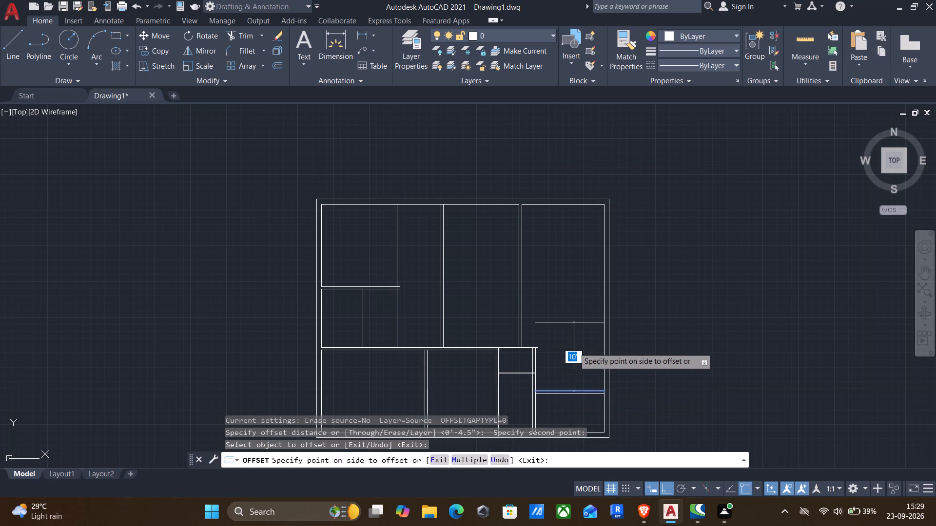
pyautogui.write("12'")
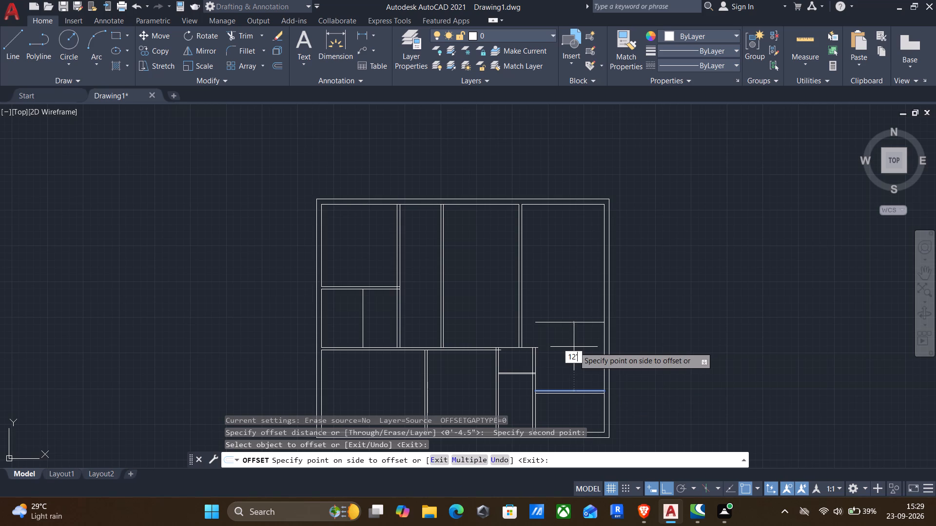
pyautogui.press('Return')
pyautogui.click(572, 204)
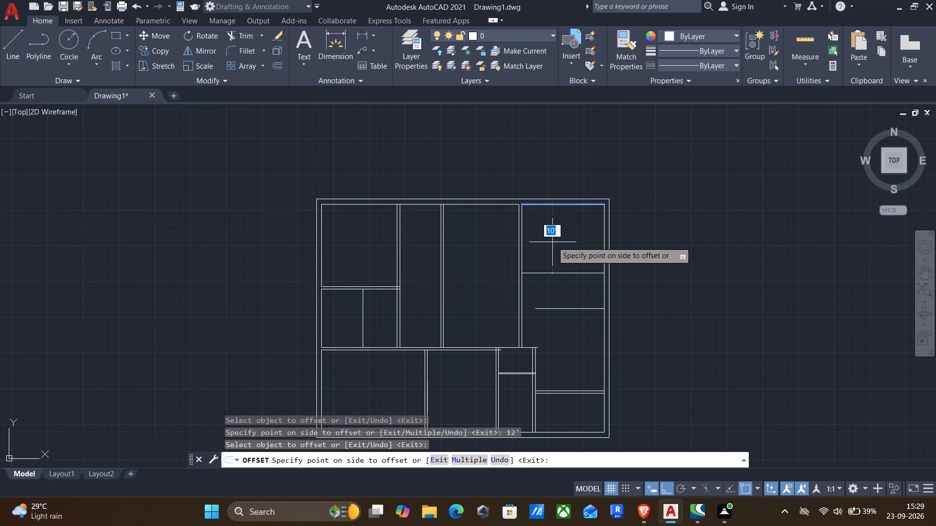
pyautogui.write("15'")
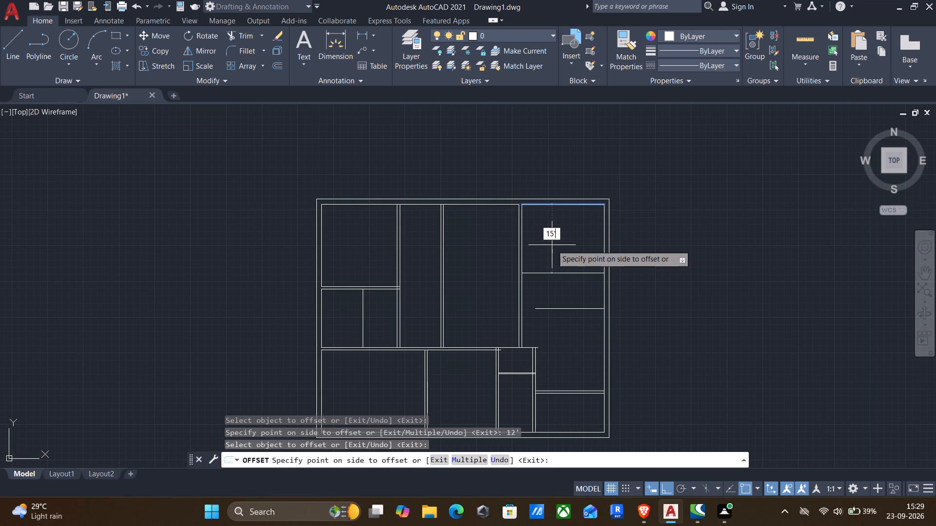
pyautogui.press('Return')
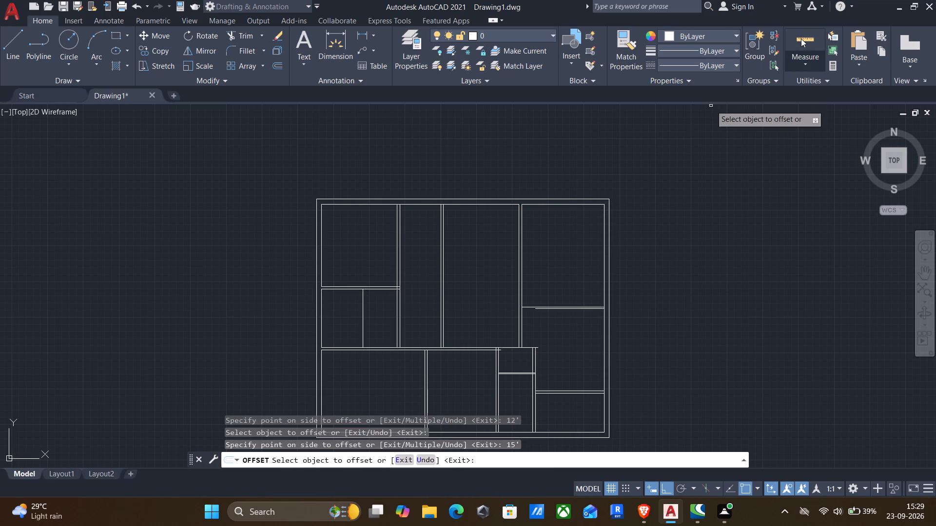
# Measure the spacing of the partition lines below the top-right room and above the lower-right room.
pyautogui.click(801, 38)
pyautogui.scroll(3, 623, 283)
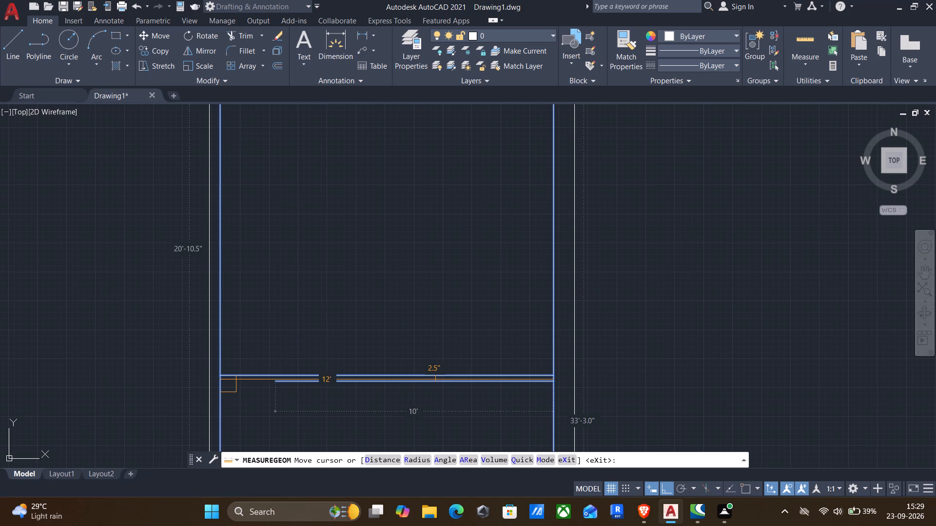
pyautogui.moveTo(434, 375); pyautogui.dragTo(487, 302, button='middle')
pyautogui.scroll(-2, 498, 271)
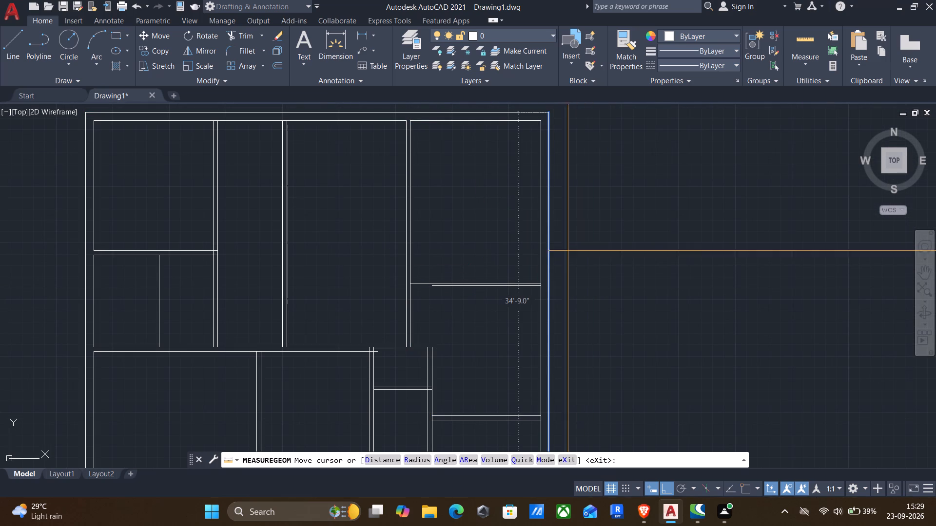
pyautogui.scroll(-1, 554, 256)
pyautogui.moveTo(646, 311); pyautogui.dragTo(663, 269, button='middle')
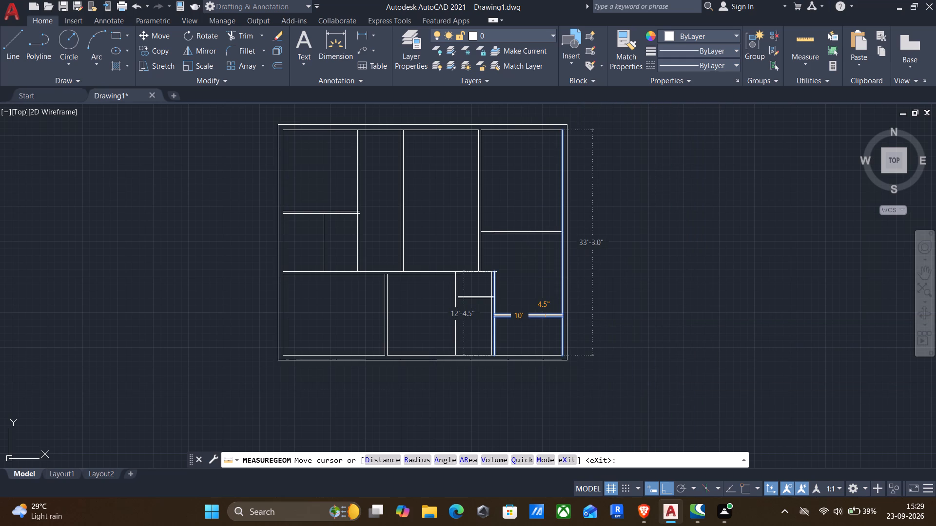
pyautogui.press('Escape')
pyautogui.scroll(3, 554, 330)
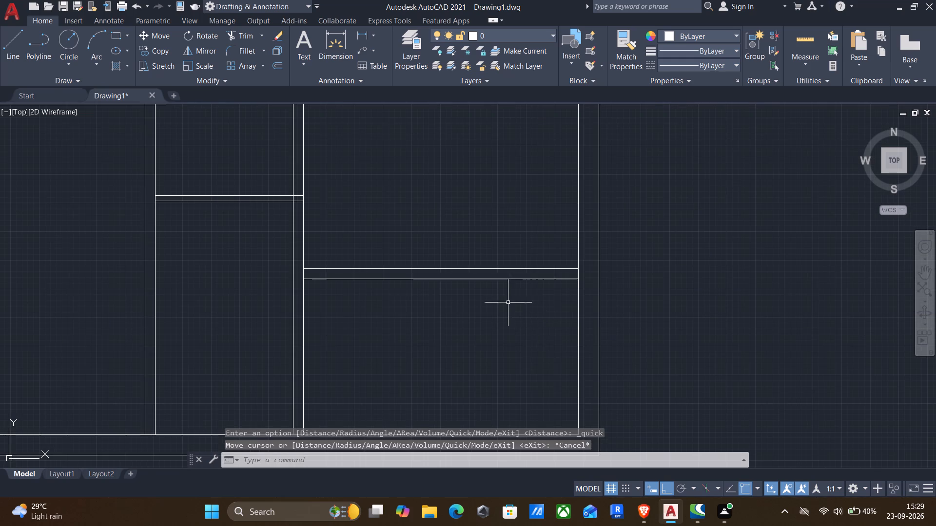
pyautogui.scroll(-4, 507, 301)
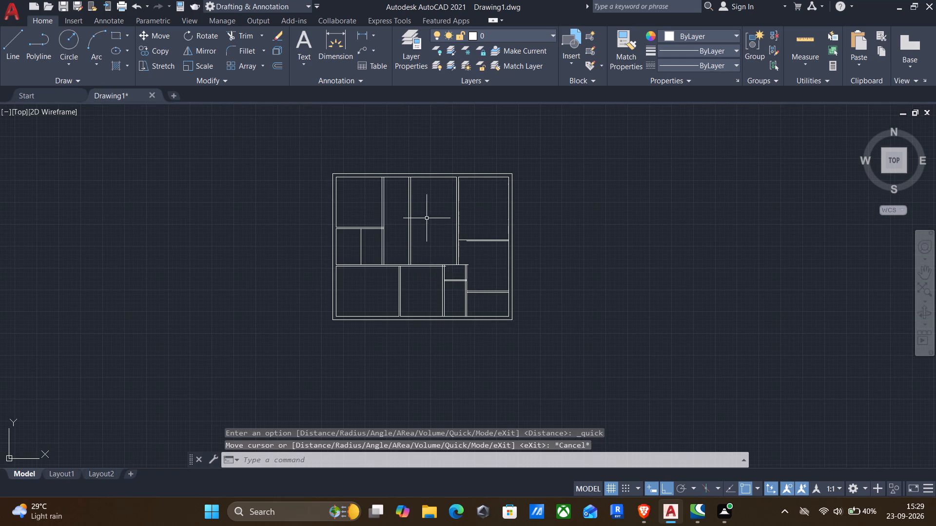
pyautogui.moveTo(432, 221); pyautogui.dragTo(546, 224, button='middle')
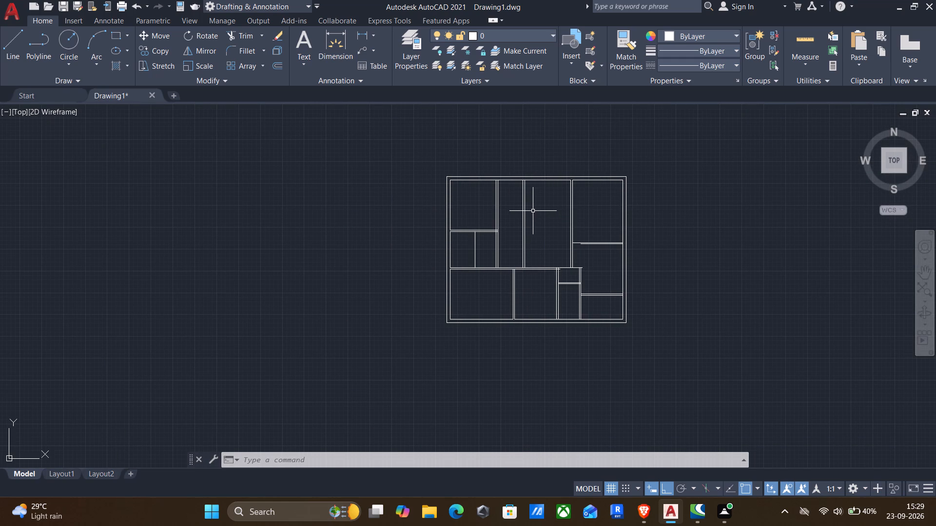
# Erase the short lower line of the partition below the top-right room and offset its upper line 4" downward.
pyautogui.scroll(3, 597, 252)
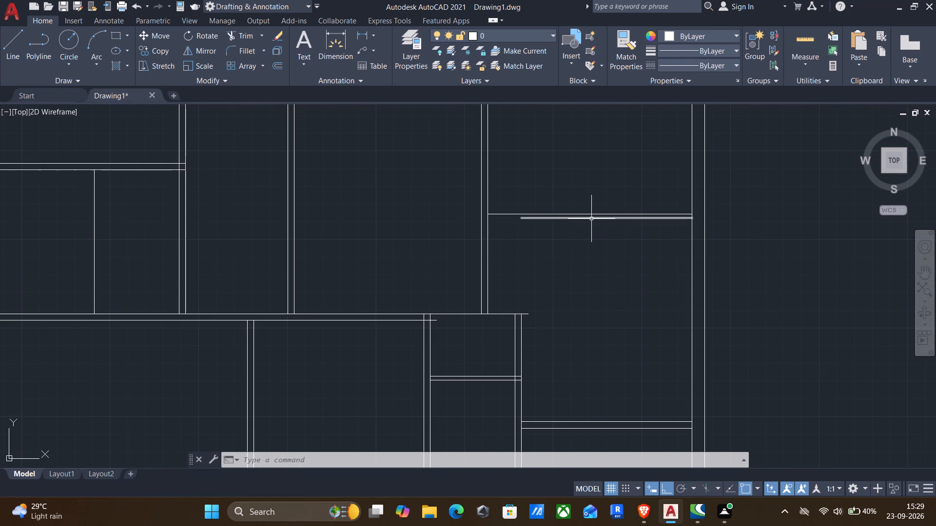
pyautogui.click(591, 219)
pyautogui.press('Delete')
pyautogui.press('o')
pyautogui.press('Return')
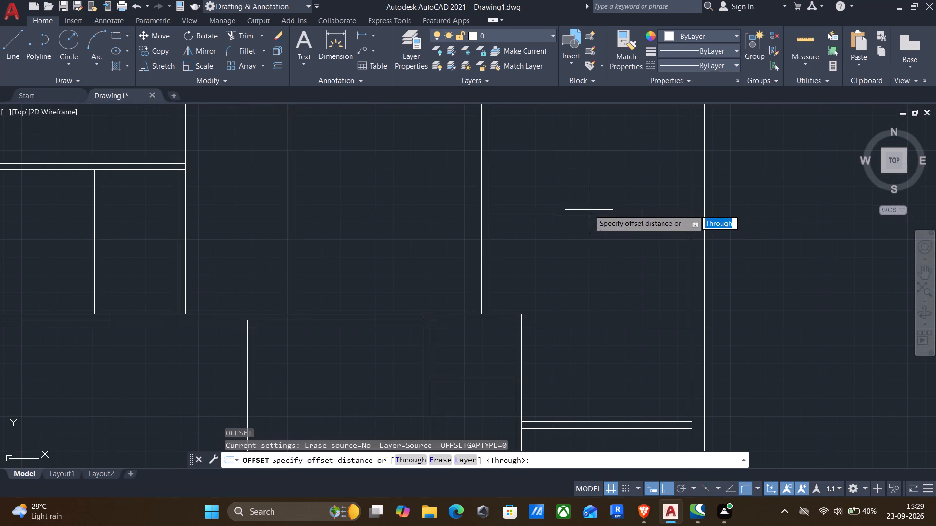
pyautogui.moveTo(588, 200); pyautogui.dragTo(587, 207)
pyautogui.click(588, 243)
pyautogui.click(582, 214)
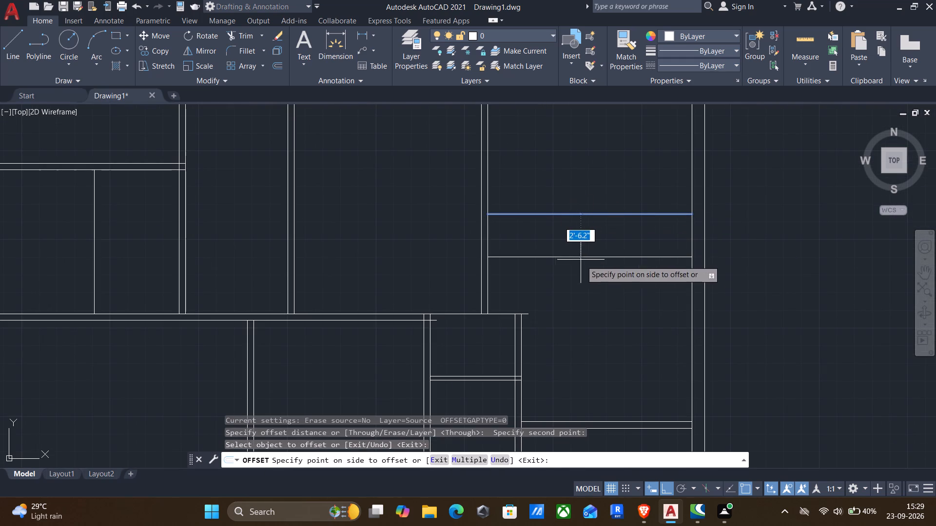
pyautogui.write("4'")
pyautogui.press('BackSpace')
pyautogui.hotkey('shift', '"')
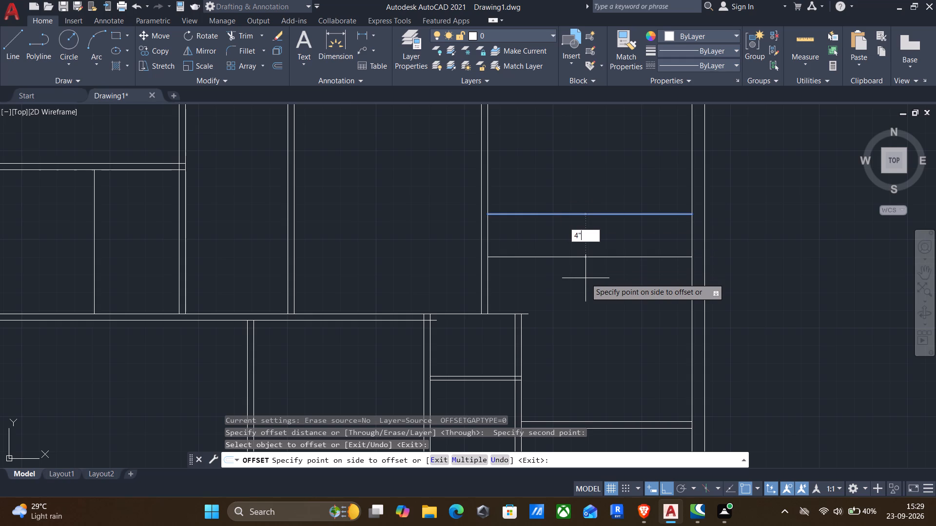
pyautogui.press('Return')
pyautogui.click(583, 221)
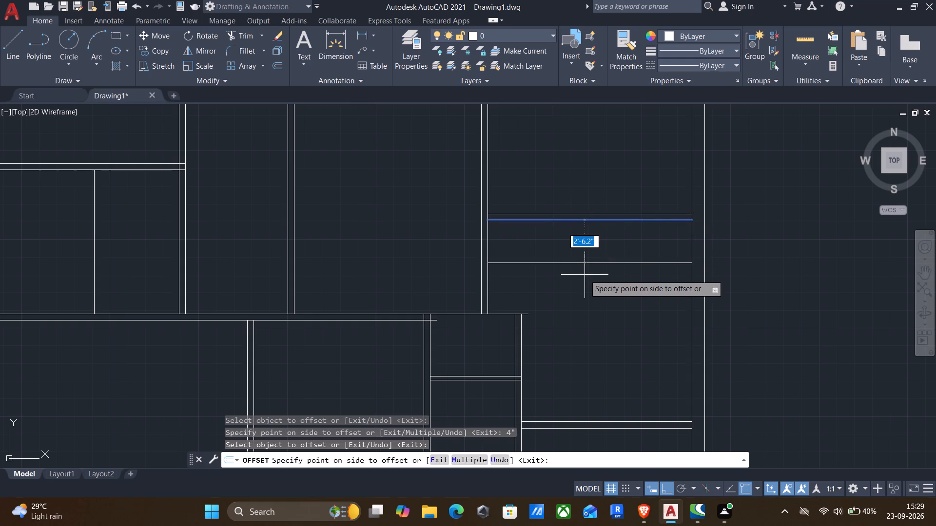
pyautogui.press('Escape')
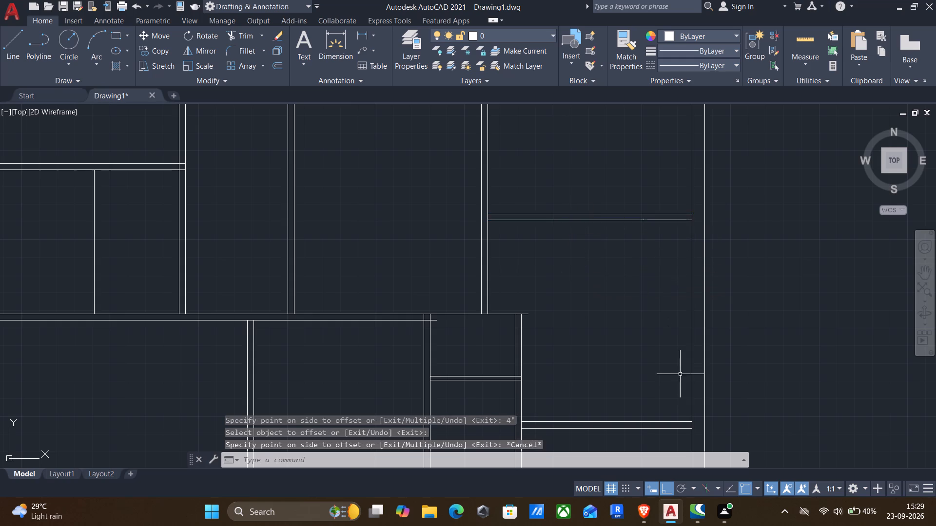
# Replace the lower-right room's upper partition line by erasing it and offsetting the top-right room's lower partition line 12' downward.
pyautogui.click(638, 423)
pyautogui.press('Pause')
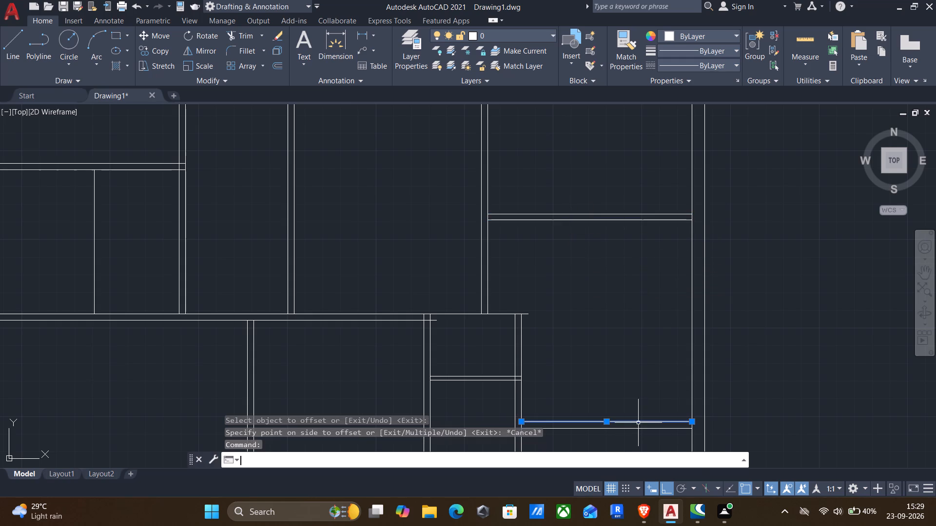
pyautogui.press('Delete')
pyautogui.press('o')
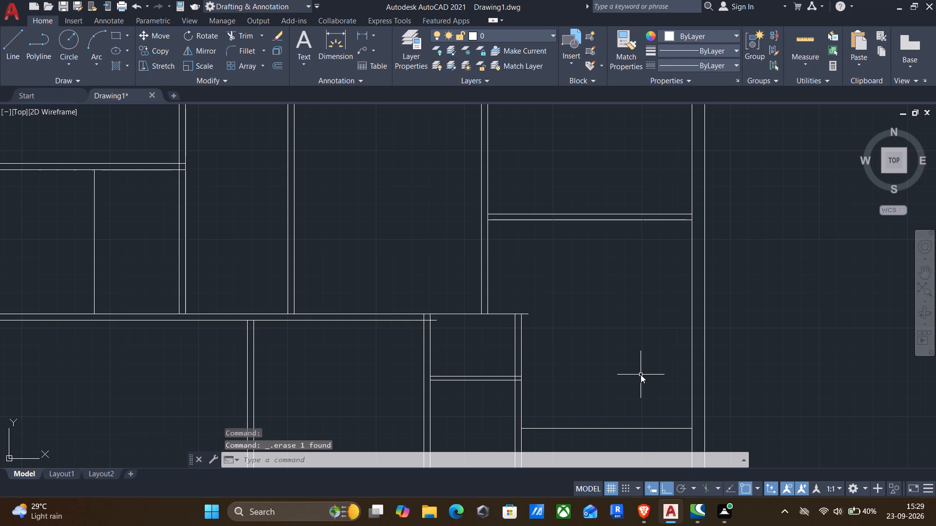
pyautogui.press('Return')
pyautogui.click(630, 226)
pyautogui.moveTo(635, 297); pyautogui.dragTo(633, 281)
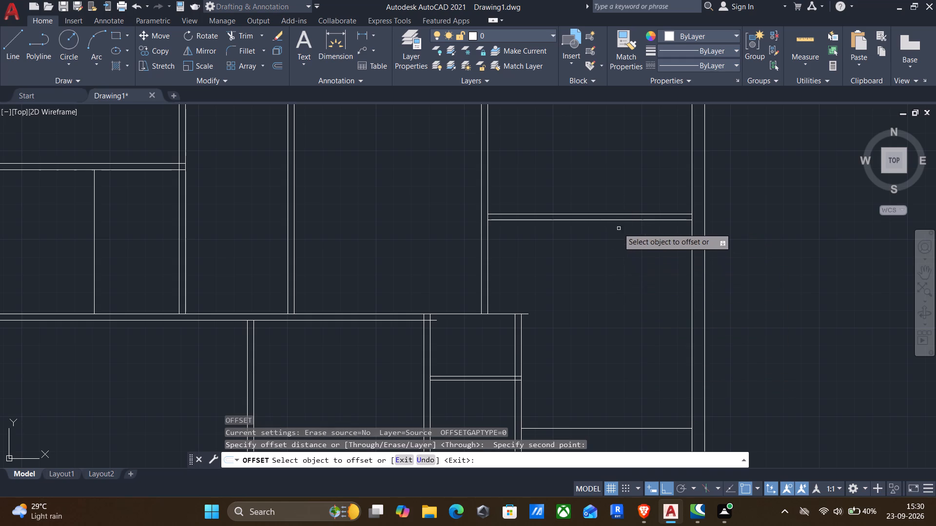
pyautogui.click(611, 219)
pyautogui.press('1')
pyautogui.write("2'")
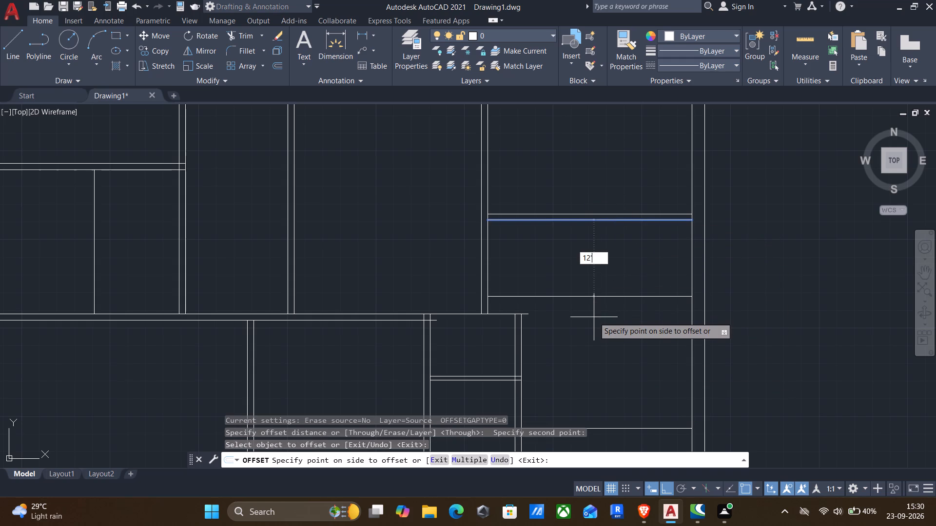
pyautogui.press('Return')
pyautogui.moveTo(600, 349); pyautogui.dragTo(605, 330, button='middle')
pyautogui.scroll(-1, 613, 290)
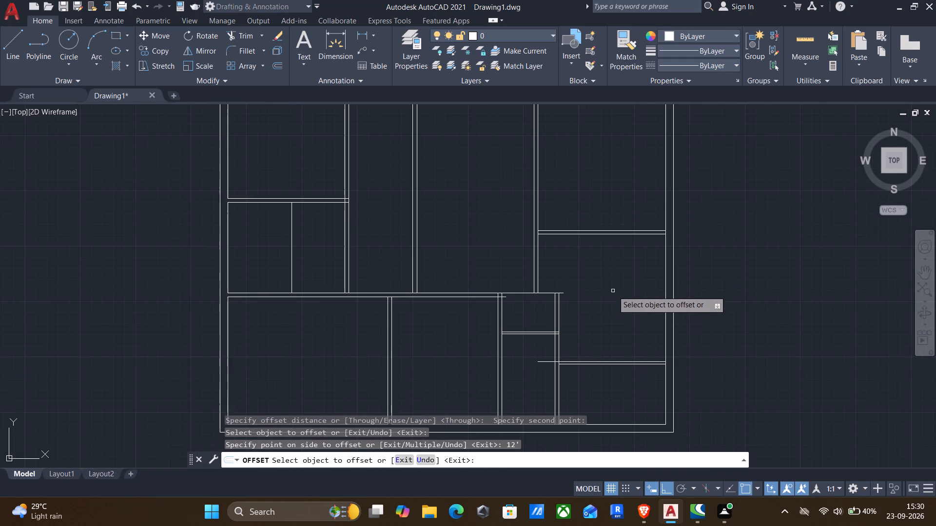
pyautogui.press('Escape')
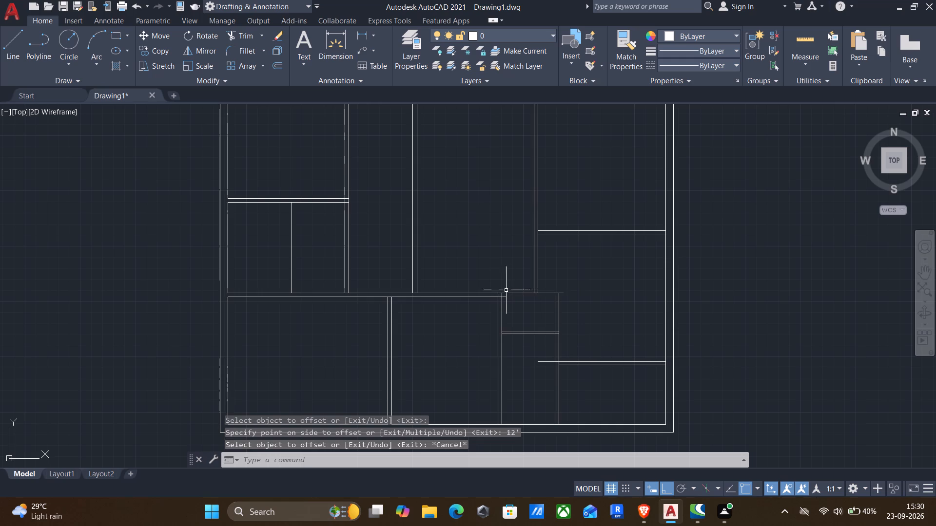
# Trim the middle wall's upper line between the two lines of the second upper-row partition.
pyautogui.write('tr')
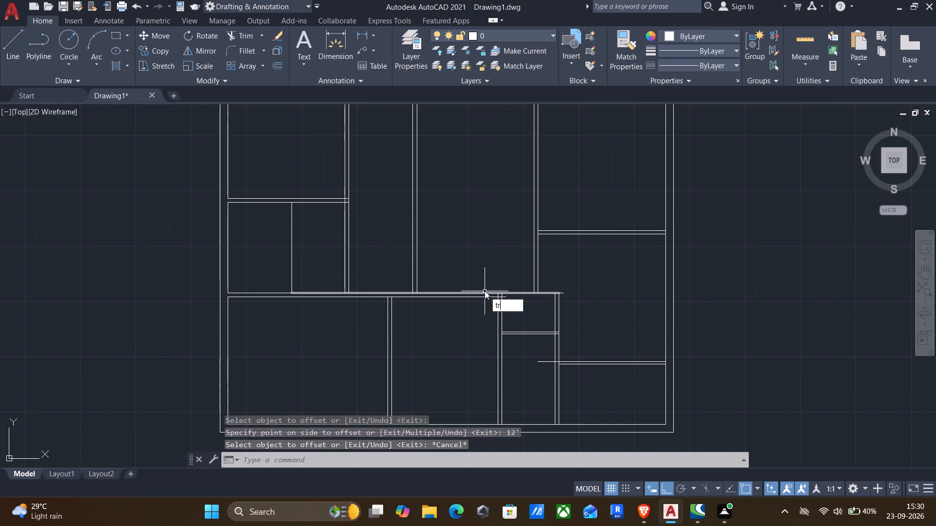
pyautogui.press('Return')
pyautogui.scroll(3, 445, 299)
pyautogui.scroll(1, 391, 290)
pyautogui.moveTo(382, 295); pyautogui.dragTo(381, 261)
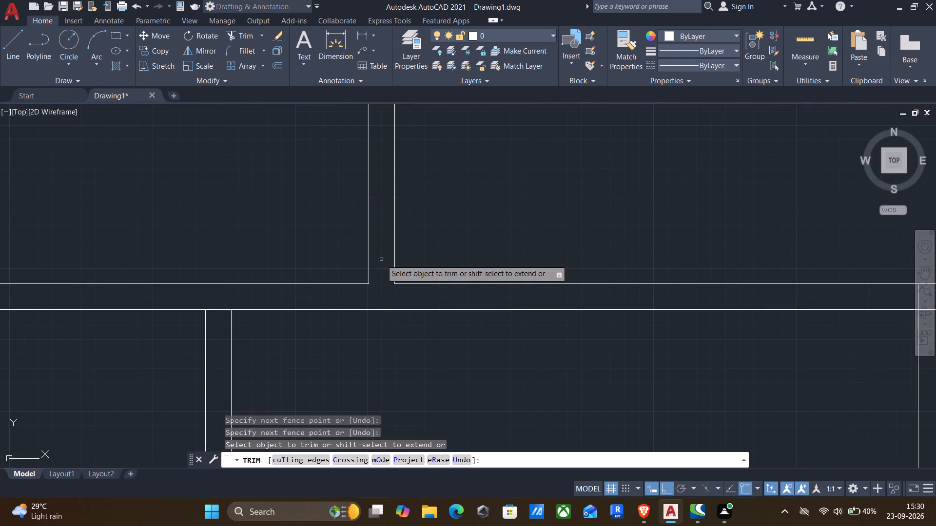
pyautogui.scroll(-4, 381, 260)
pyautogui.press('Escape')
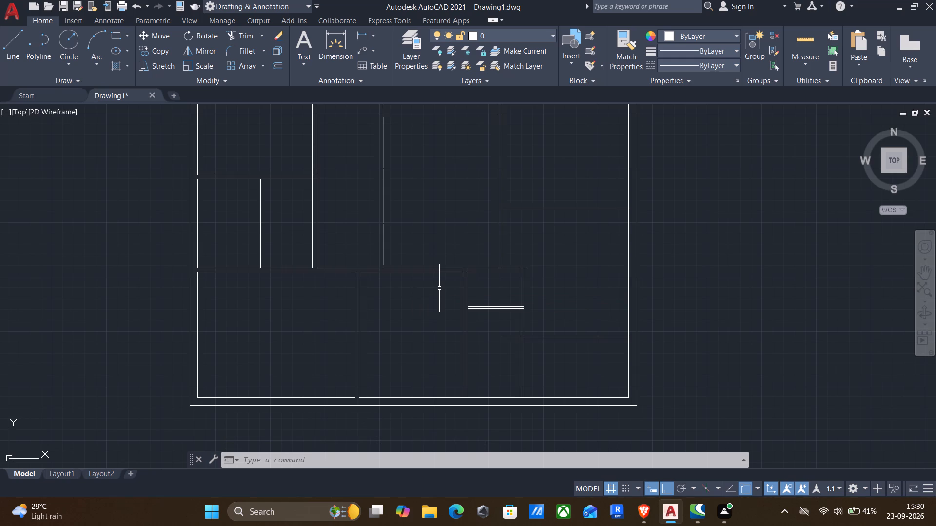
# Offset the middle wall's upper line 12'6" upward in the room between the second and third upper-row partitions.
pyautogui.press('o')
pyautogui.press('Return')
pyautogui.moveTo(426, 267); pyautogui.dragTo(426, 263)
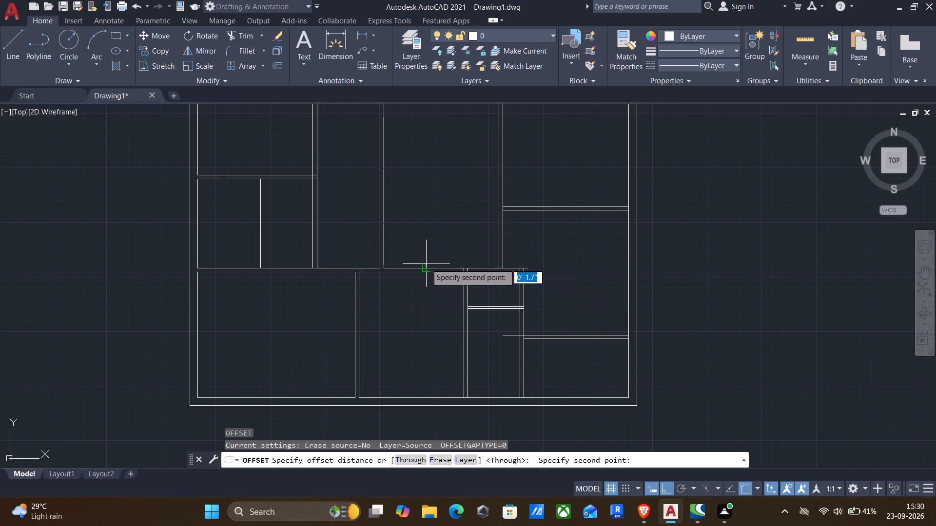
pyautogui.moveTo(426, 263); pyautogui.dragTo(427, 259)
pyautogui.click(425, 238)
pyautogui.click(422, 266)
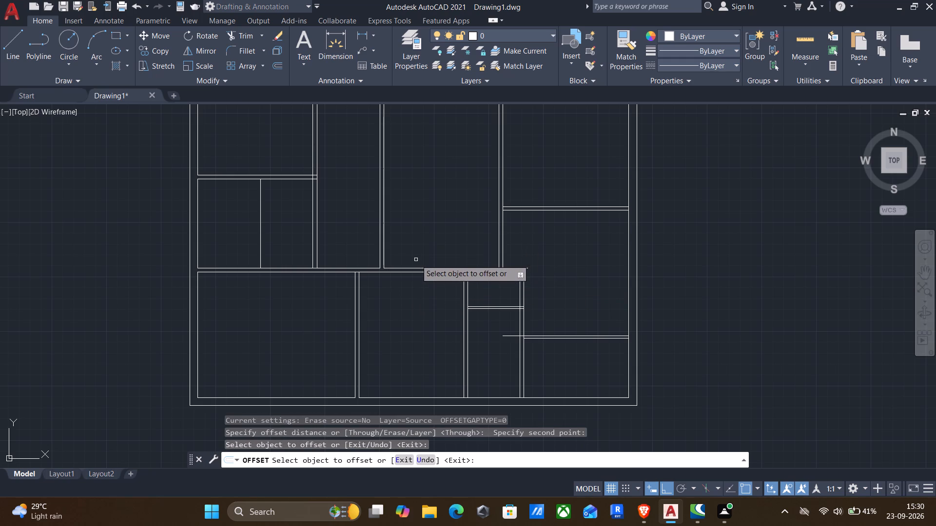
pyautogui.moveTo(411, 268); pyautogui.dragTo(411, 261)
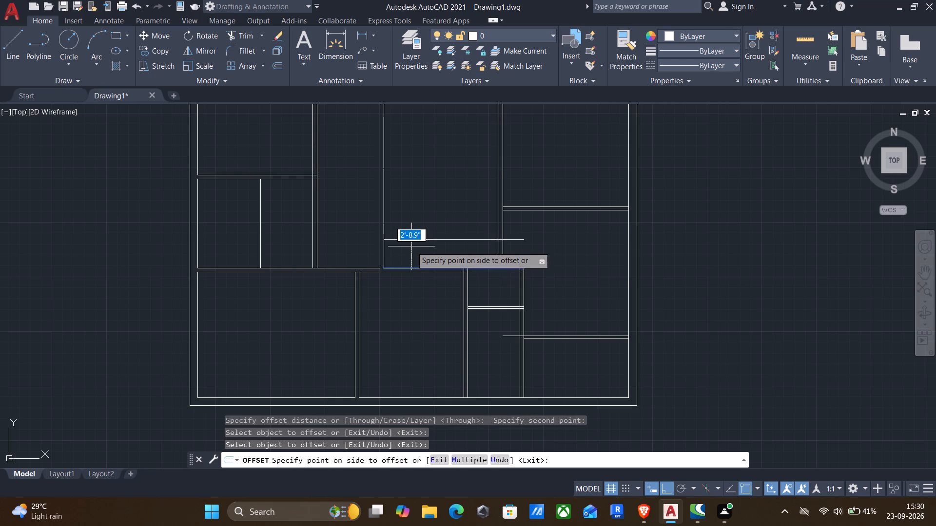
pyautogui.write('12')
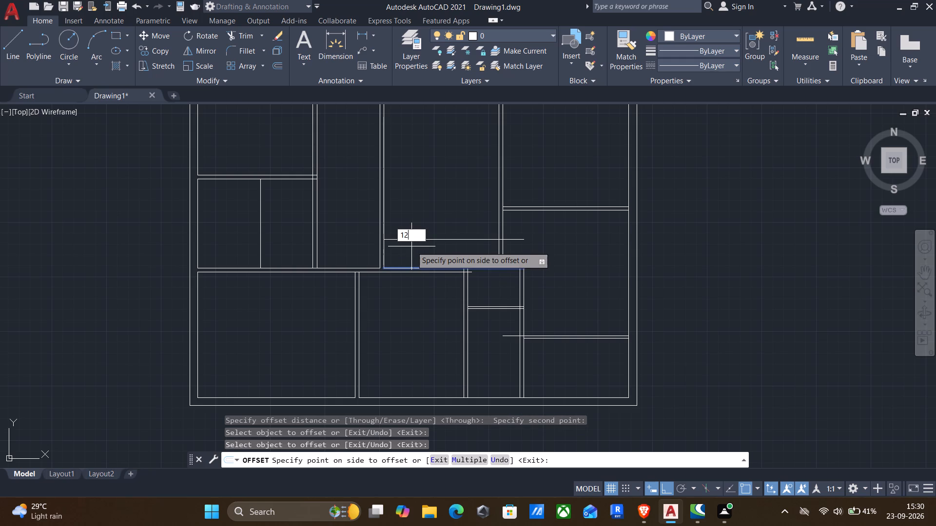
pyautogui.write('\'5"')
pyautogui.press('BackSpace')
pyautogui.press('BackSpace')
pyautogui.write('6"')
pyautogui.press('Return')
# Offset the new horizontal line in that room 7' upward, and offset the resulting line 9" upward.
pyautogui.scroll(-1, 411, 246)
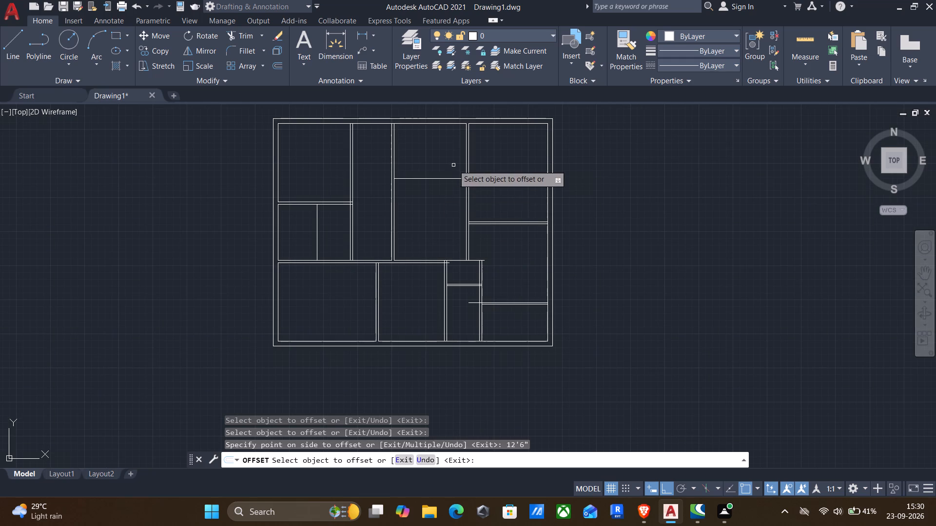
pyautogui.click(417, 180)
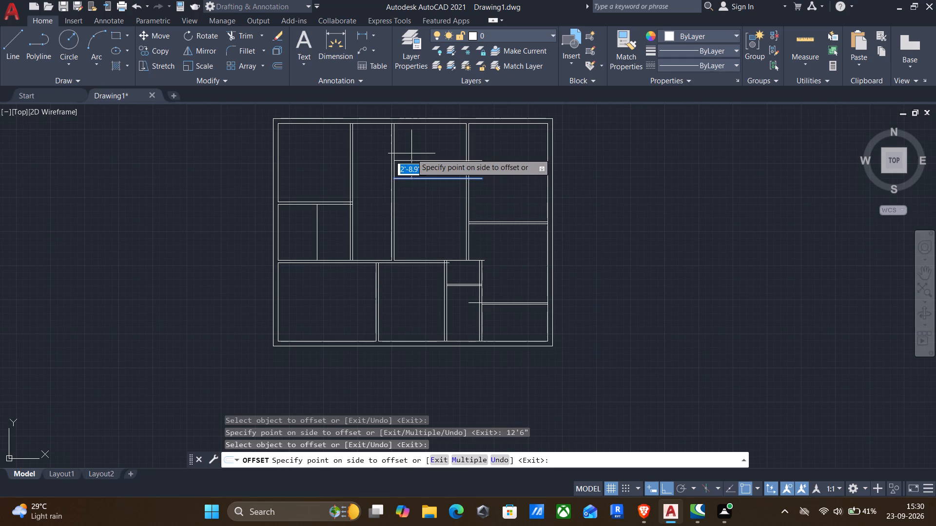
pyautogui.write("7'")
pyautogui.press('Return')
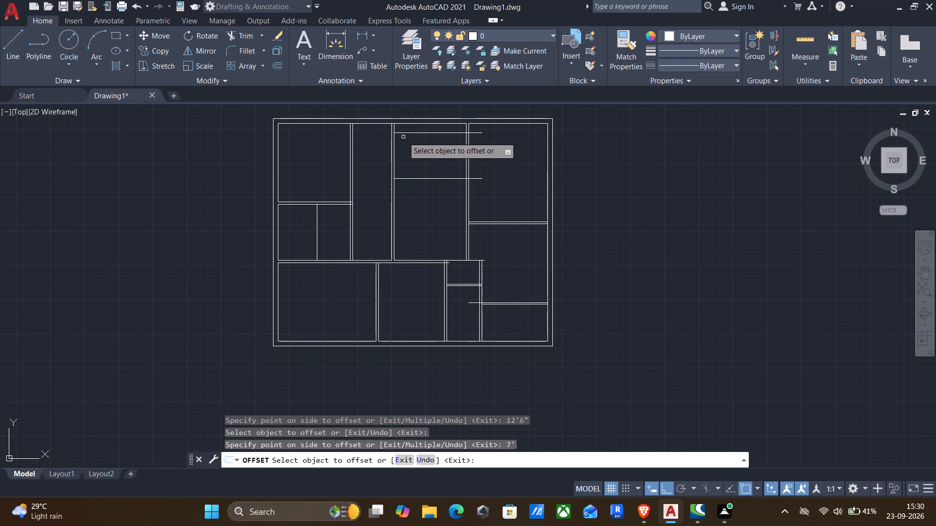
pyautogui.moveTo(405, 145); pyautogui.dragTo(416, 291, button='middle')
pyautogui.moveTo(425, 280); pyautogui.dragTo(426, 270)
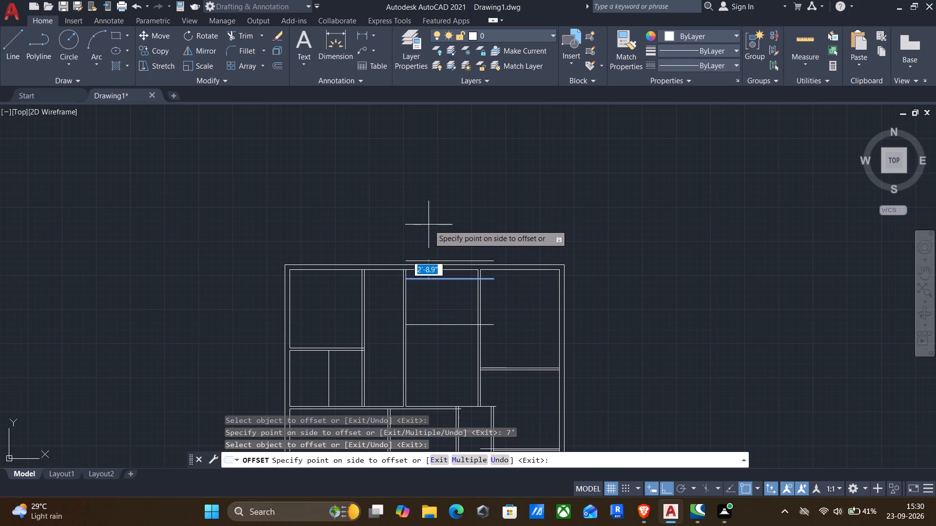
pyautogui.press('9')
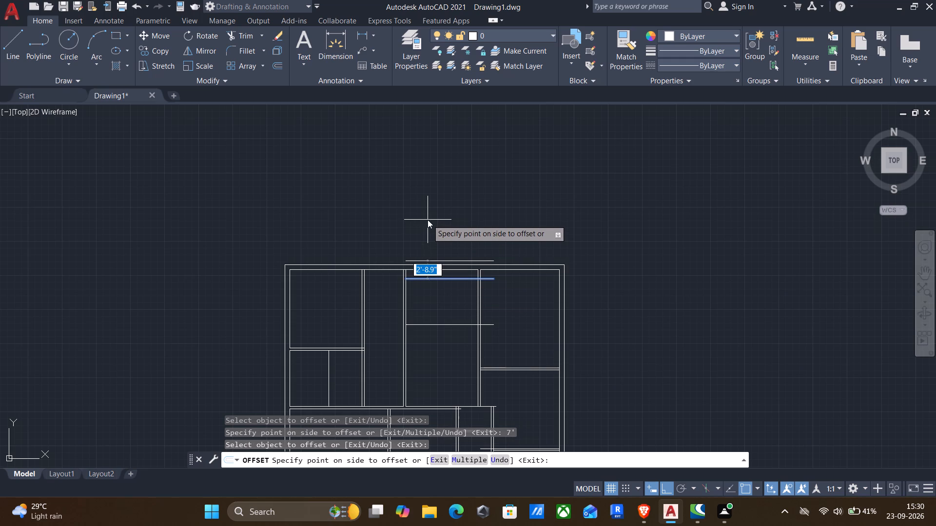
pyautogui.hotkey('shift', '"')
pyautogui.press('Return')
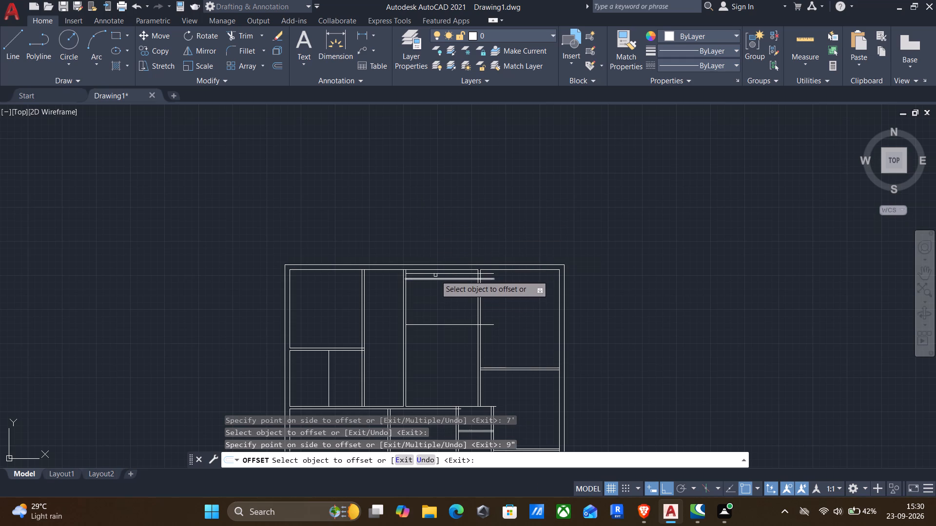
# Offset the uppermost of the new horizontal lines 5'6" upward, beyond the top outer wall.
pyautogui.click(434, 273)
pyautogui.write("5'")
pyautogui.write('6"')
pyautogui.press('Return')
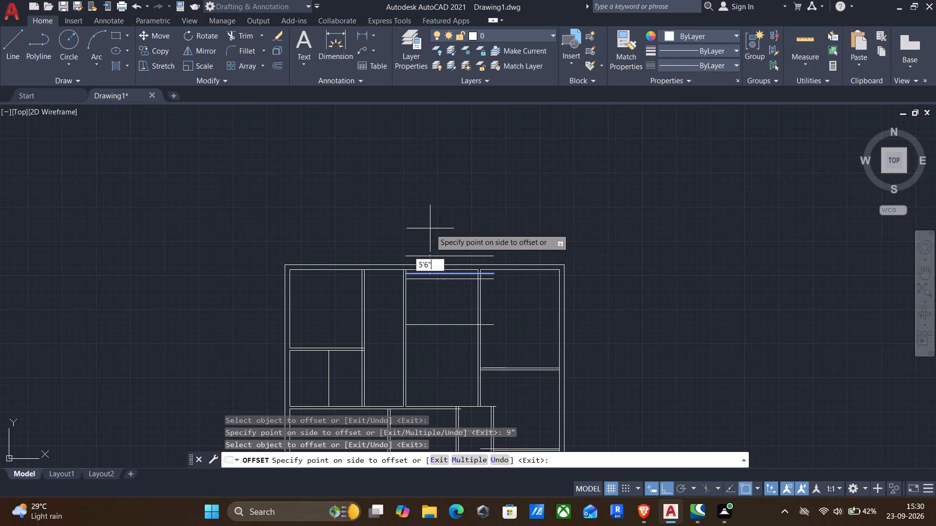
# Offset the new line above the top outer wall 9" upward.
pyautogui.click(431, 237)
pyautogui.press('9')
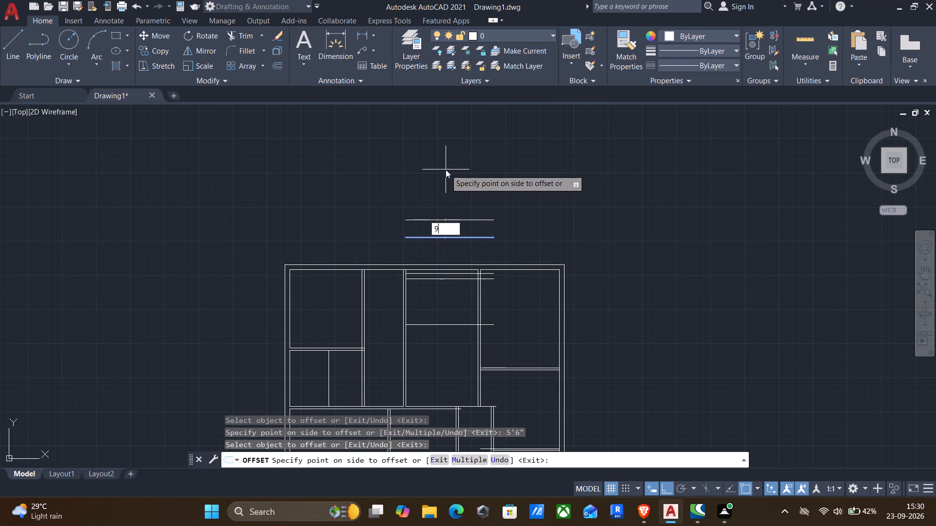
pyautogui.hotkey('shift', '"')
pyautogui.press('Return')
pyautogui.press('Return')
# Extend the second upper-row partition's lines to the top wall's outer line, and the third partition's lines up to the projection's lower line.
pyautogui.moveTo(442, 203); pyautogui.dragTo(481, 182, button='middle')
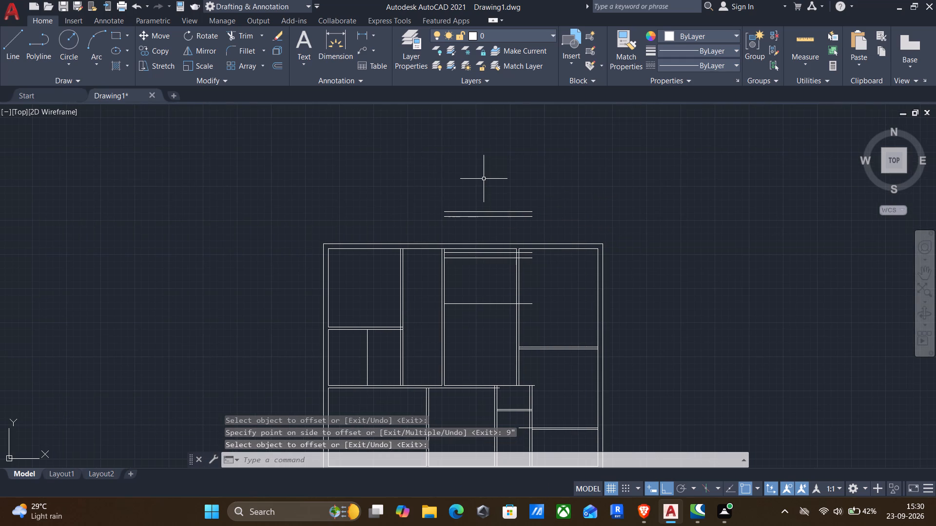
pyautogui.write('ex')
pyautogui.press('Return')
pyautogui.scroll(2, 455, 240)
pyautogui.moveTo(446, 311); pyautogui.dragTo(399, 307)
pyautogui.moveTo(546, 322); pyautogui.dragTo(621, 302)
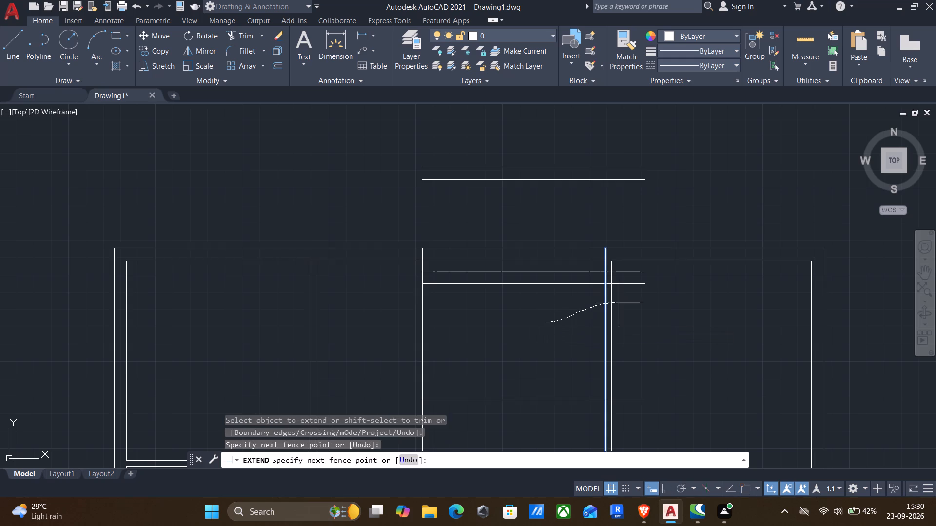
pyautogui.moveTo(621, 302); pyautogui.dragTo(641, 302)
pyautogui.moveTo(582, 335); pyautogui.dragTo(633, 319)
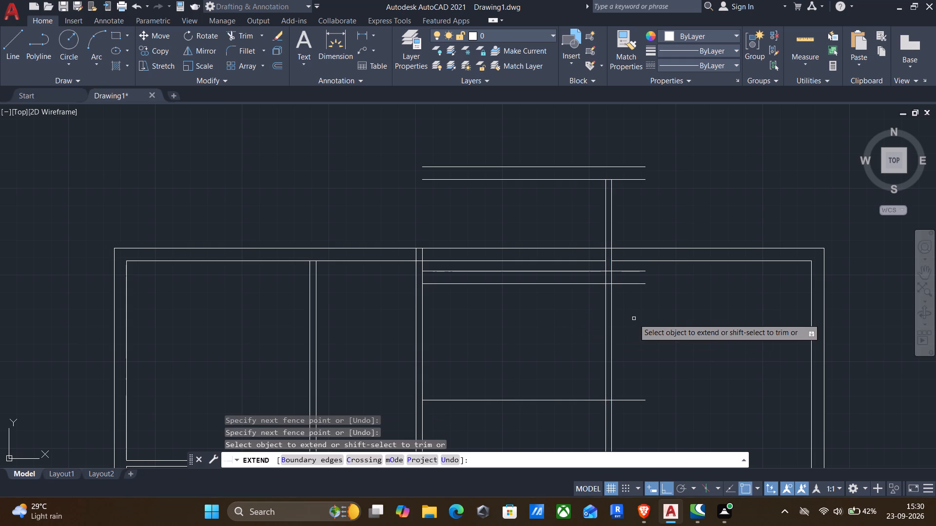
pyautogui.press('Escape')
# Trim both lines of the top outer wall between the second and third upper-row partitions.
pyautogui.write('tr')
pyautogui.press('Return')
pyautogui.scroll(2, 485, 244)
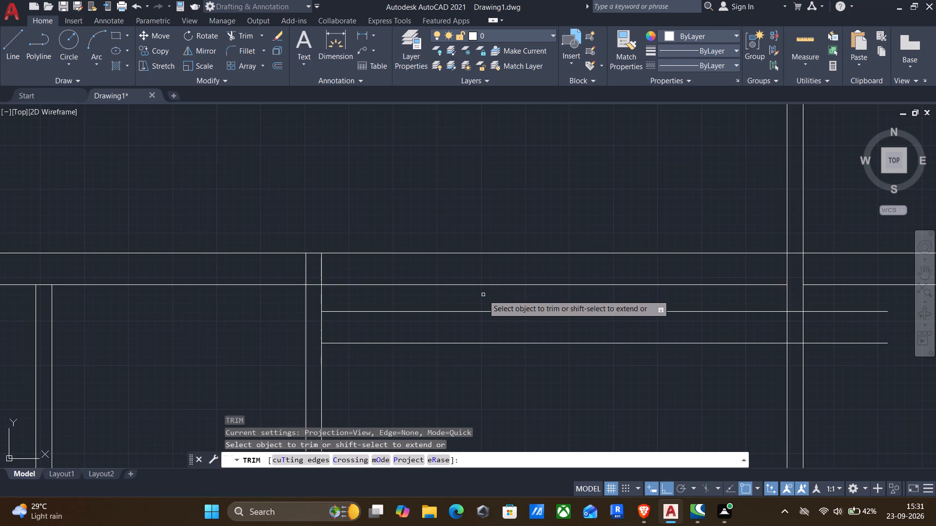
pyautogui.moveTo(483, 296); pyautogui.dragTo(481, 224)
pyautogui.scroll(-3, 478, 225)
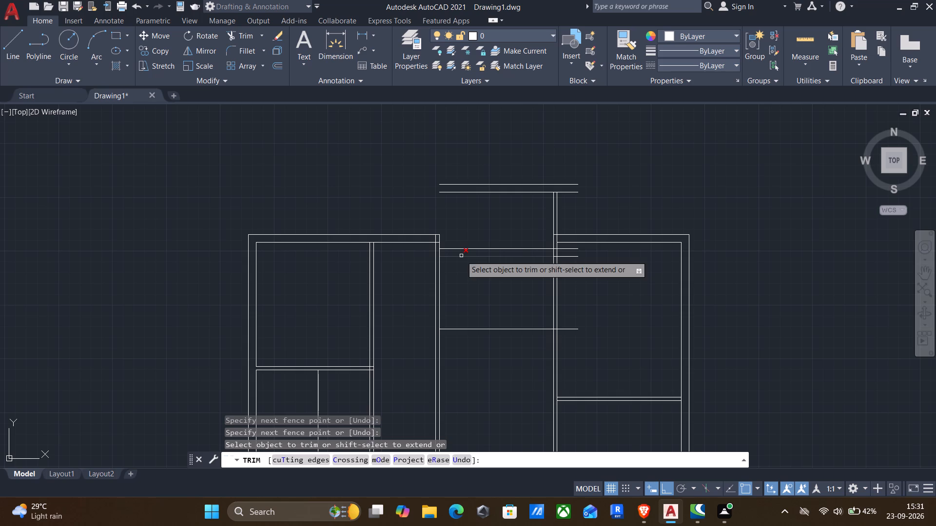
pyautogui.press('Escape')
# Extend the second upper-row partition's right line up to the projection's uppermost line.
pyautogui.write('ex')
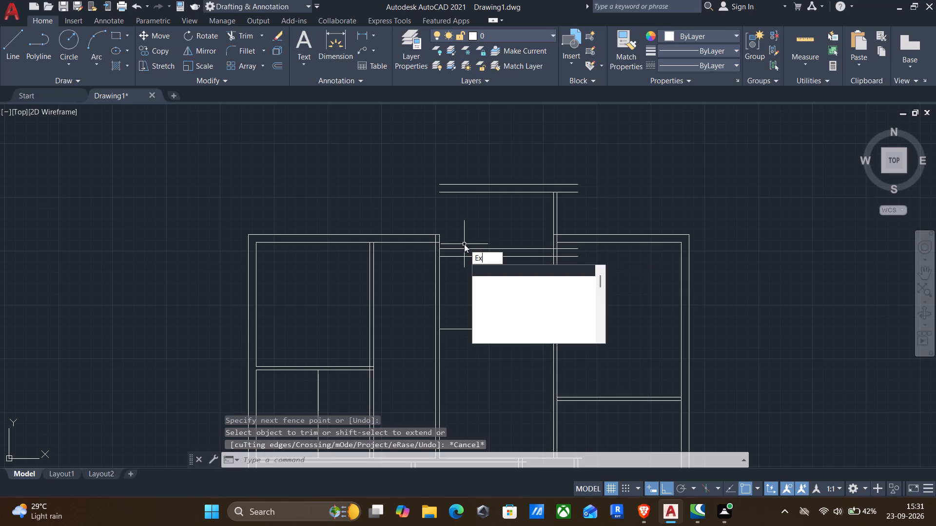
pyautogui.press('Return')
pyautogui.moveTo(413, 272); pyautogui.dragTo(469, 274)
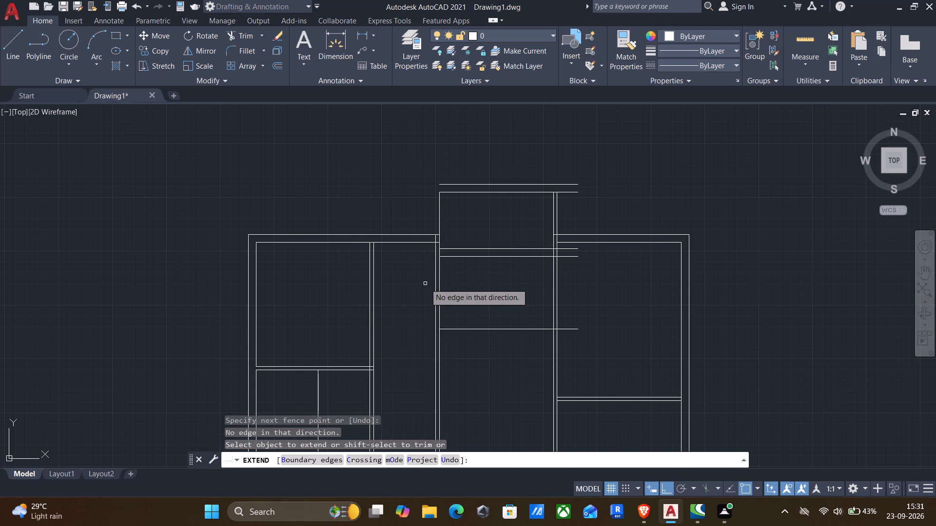
pyautogui.moveTo(424, 284); pyautogui.dragTo(449, 282)
pyautogui.press('Escape')
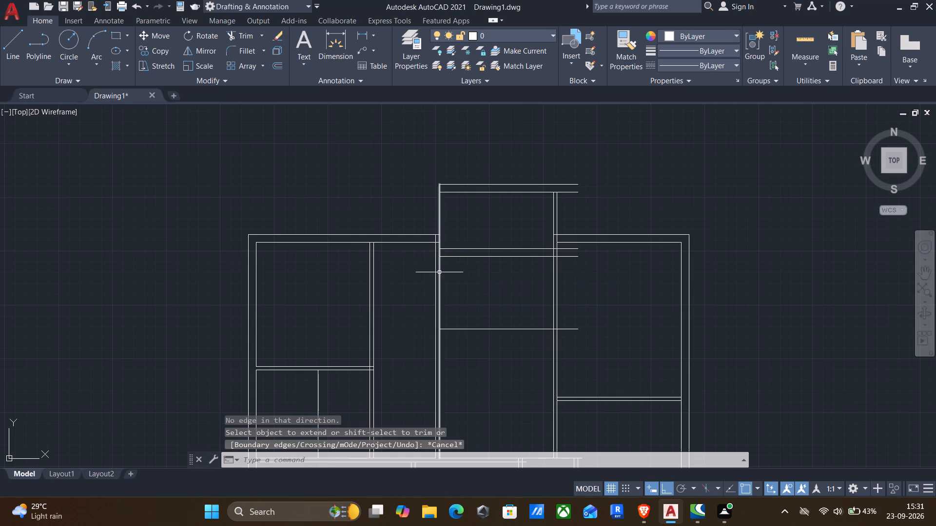
# Trim the bottom outer wall's inner line between the lines of the two rightmost lower-row partitions.
pyautogui.scroll(-1, 439, 230)
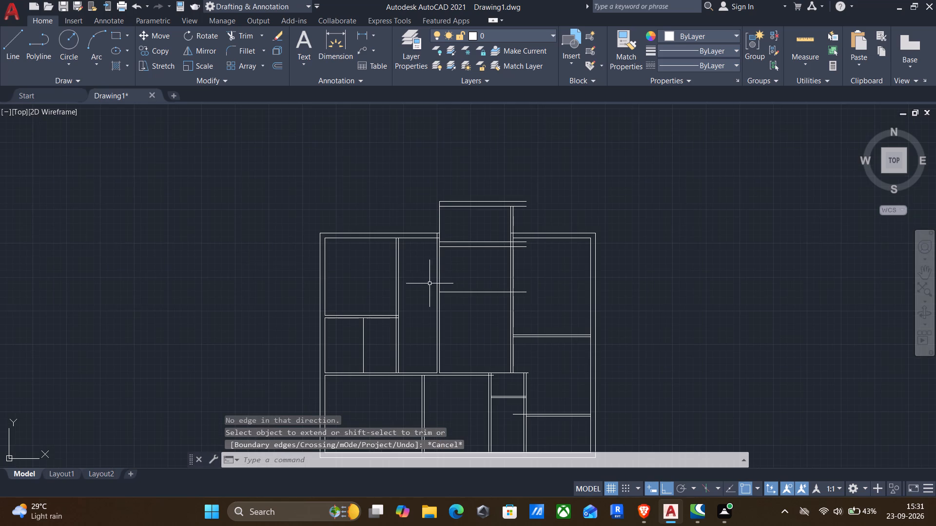
pyautogui.scroll(-1, 363, 308)
pyautogui.moveTo(353, 289); pyautogui.dragTo(311, 200, button='middle')
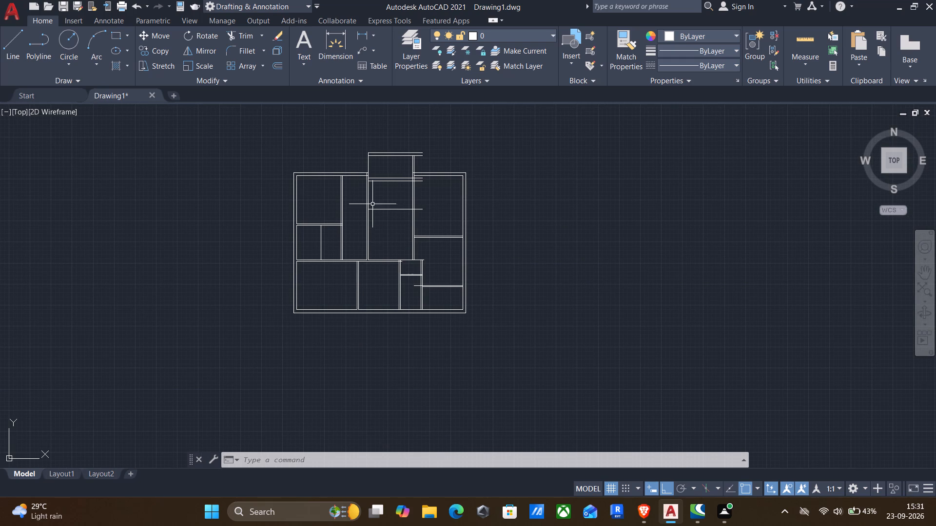
pyautogui.press('t')
pyautogui.press('r')
pyautogui.press('Return')
pyautogui.scroll(4, 434, 311)
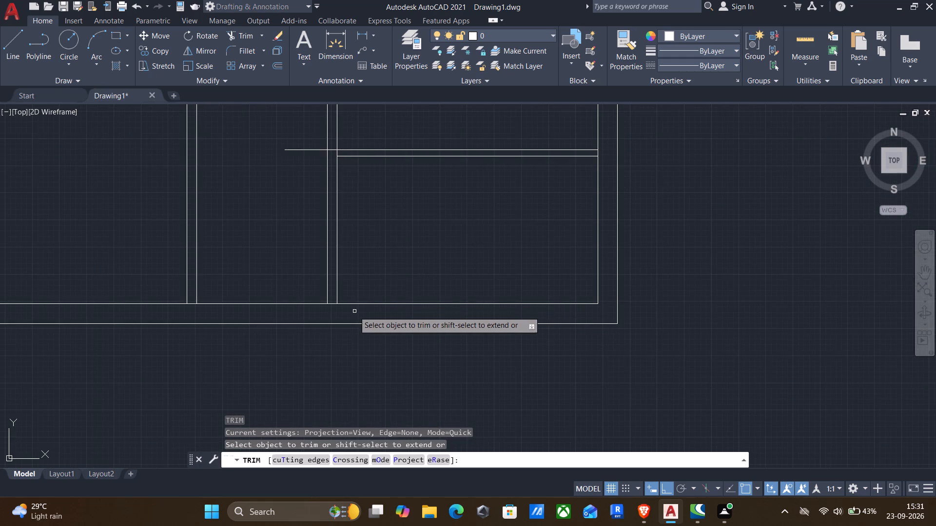
pyautogui.scroll(3, 351, 313)
pyautogui.moveTo(283, 293); pyautogui.dragTo(277, 252)
pyautogui.scroll(-4, 262, 255)
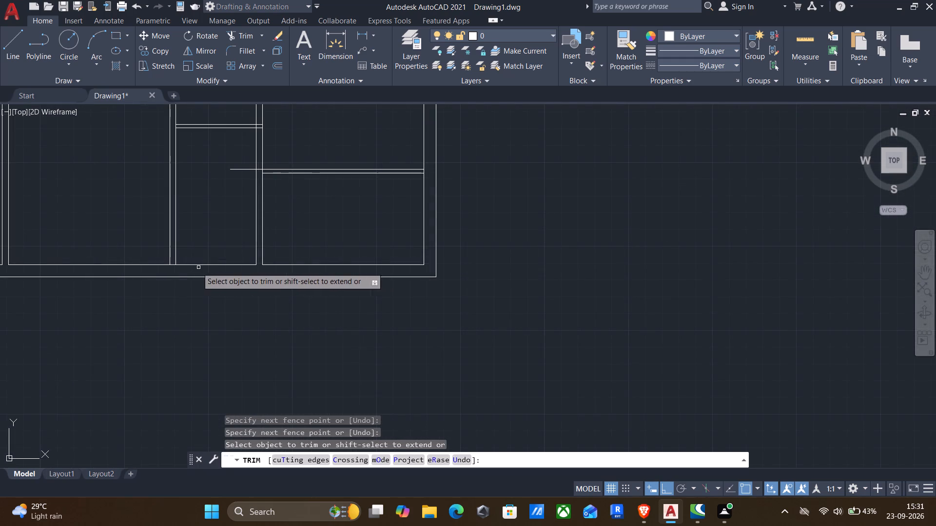
pyautogui.scroll(3, 122, 262)
pyautogui.scroll(3, 287, 272)
pyautogui.moveTo(325, 288); pyautogui.dragTo(348, 184)
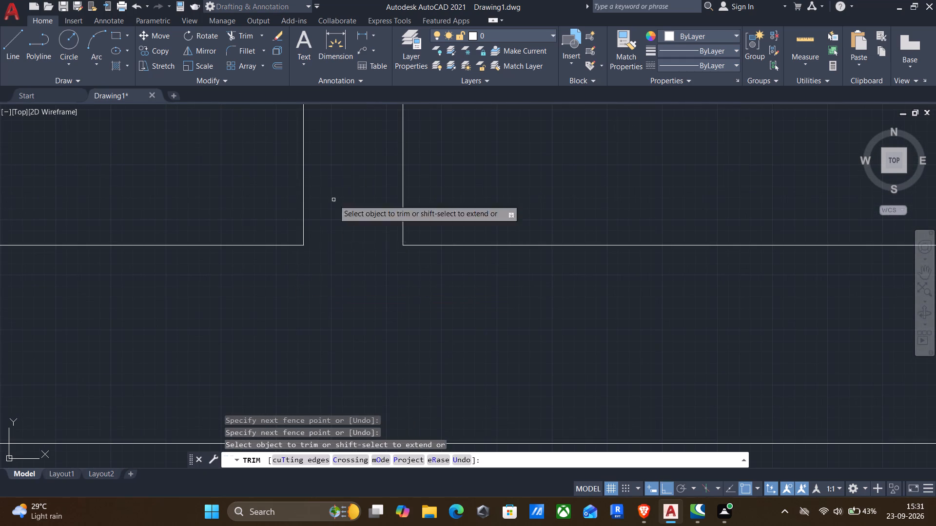
# Clean up both ends of the lower-right room's horizontal partition, trimming its leftward overhang and the vertical wall lines between its two lines.
pyautogui.scroll(-5, 326, 218)
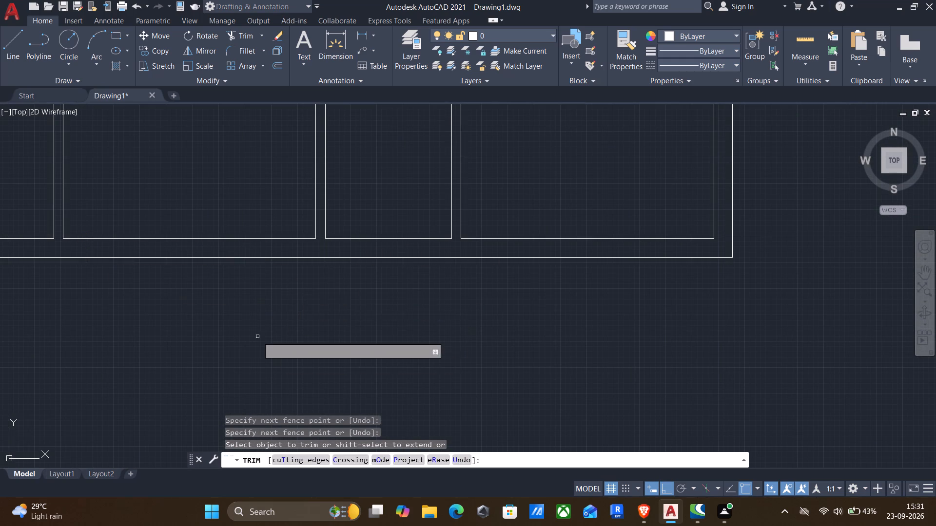
pyautogui.scroll(-2, 257, 337)
pyautogui.scroll(3, 440, 235)
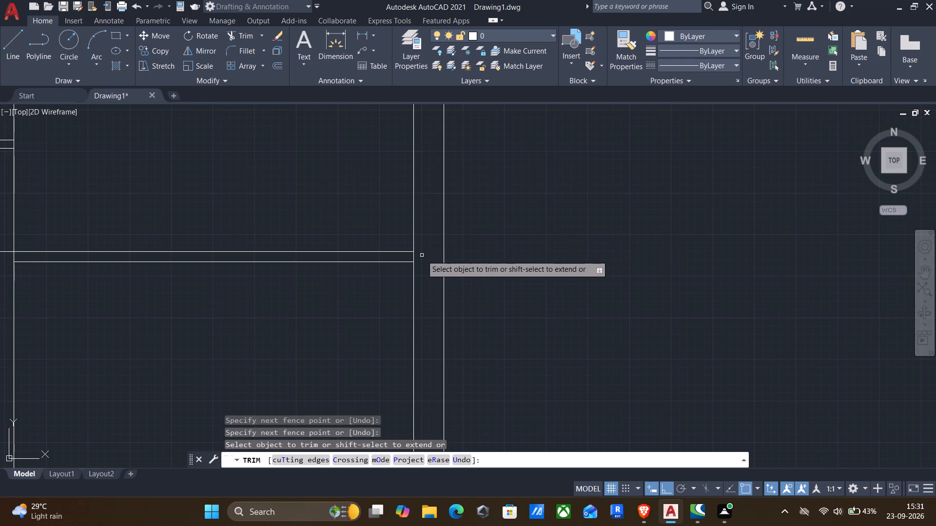
pyautogui.scroll(4, 422, 255)
pyautogui.moveTo(394, 255); pyautogui.dragTo(300, 272)
pyautogui.scroll(-5, 290, 270)
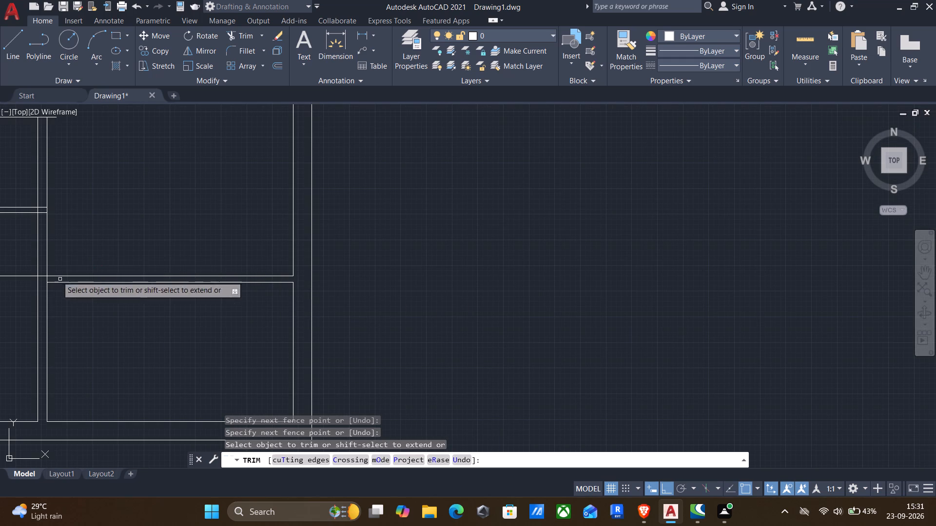
pyautogui.moveTo(8, 261); pyautogui.dragTo(12, 295)
pyautogui.scroll(4, 42, 266)
pyautogui.moveTo(40, 281); pyautogui.dragTo(50, 326)
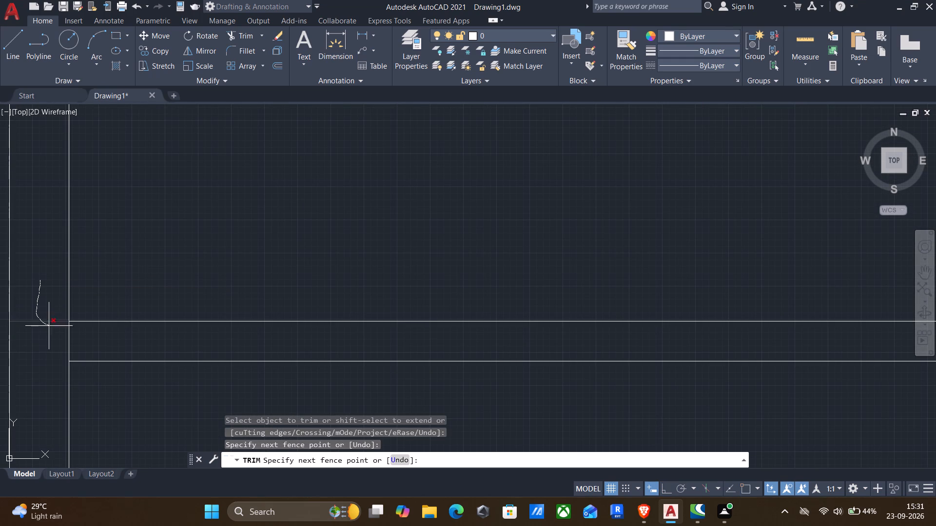
pyautogui.moveTo(50, 326); pyautogui.dragTo(72, 337)
# Clean up both ends of the narrow lower room's horizontal partition, trimming the overlapping lines where it meets the vertical partitions.
pyautogui.scroll(-5, 69, 333)
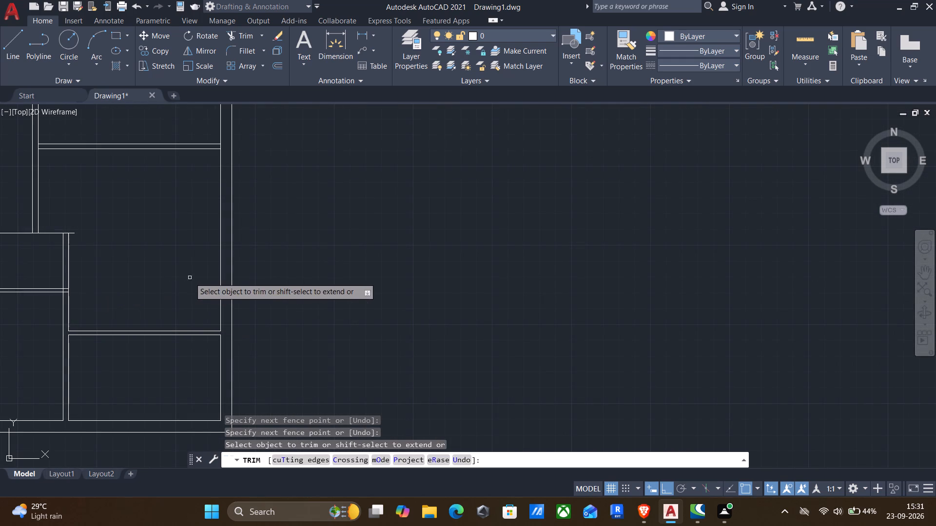
pyautogui.moveTo(385, 218); pyautogui.dragTo(393, 218, button='middle')
pyautogui.moveTo(590, 281); pyautogui.dragTo(665, 272, button='middle')
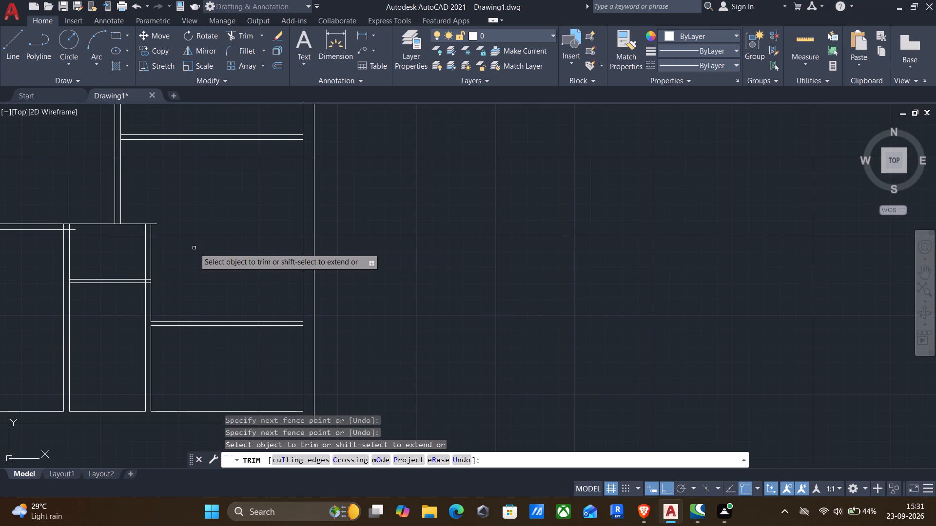
pyautogui.scroll(3, 108, 292)
pyautogui.scroll(3, 216, 233)
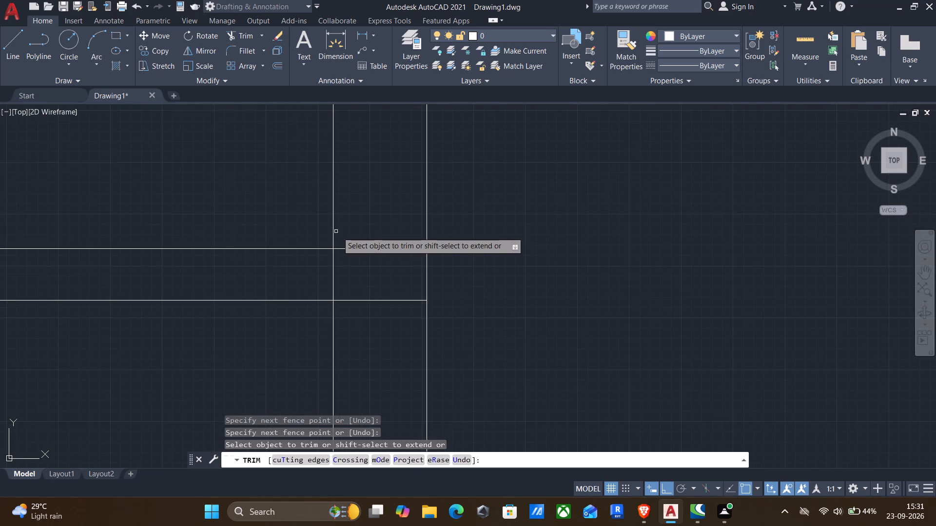
pyautogui.moveTo(361, 228); pyautogui.dragTo(386, 383)
pyautogui.moveTo(377, 285); pyautogui.dragTo(285, 250)
pyautogui.scroll(-2, 262, 285)
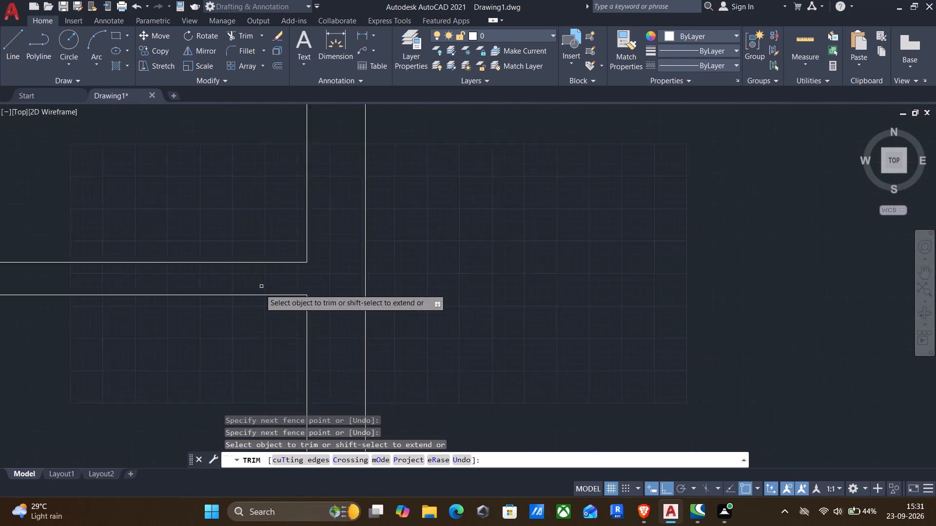
pyautogui.scroll(-2, 259, 290)
pyautogui.scroll(3, 67, 292)
pyautogui.moveTo(74, 282); pyautogui.dragTo(119, 283)
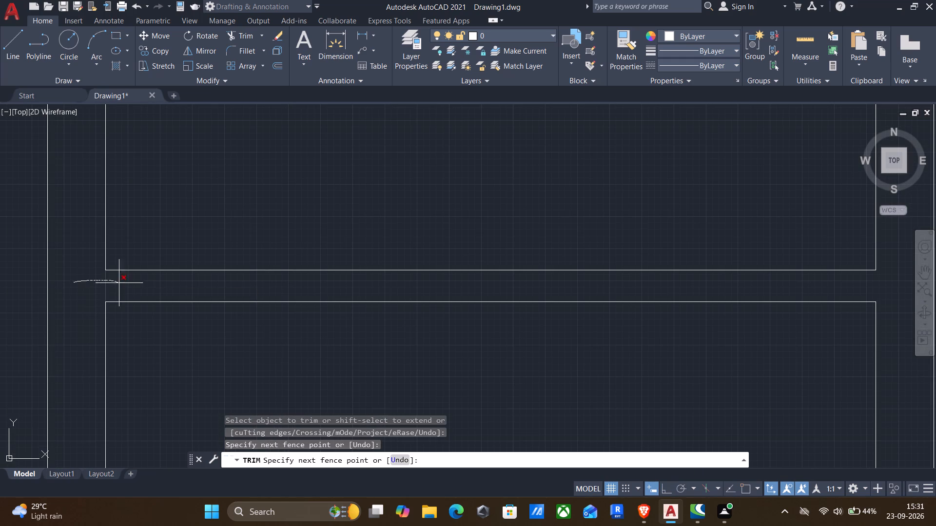
pyautogui.moveTo(119, 283); pyautogui.dragTo(146, 288)
# Trim the middle wall's lower line across the narrow lower room's left partition and remove its overhang beyond it.
pyautogui.scroll(-5, 146, 288)
pyautogui.scroll(4, 140, 227)
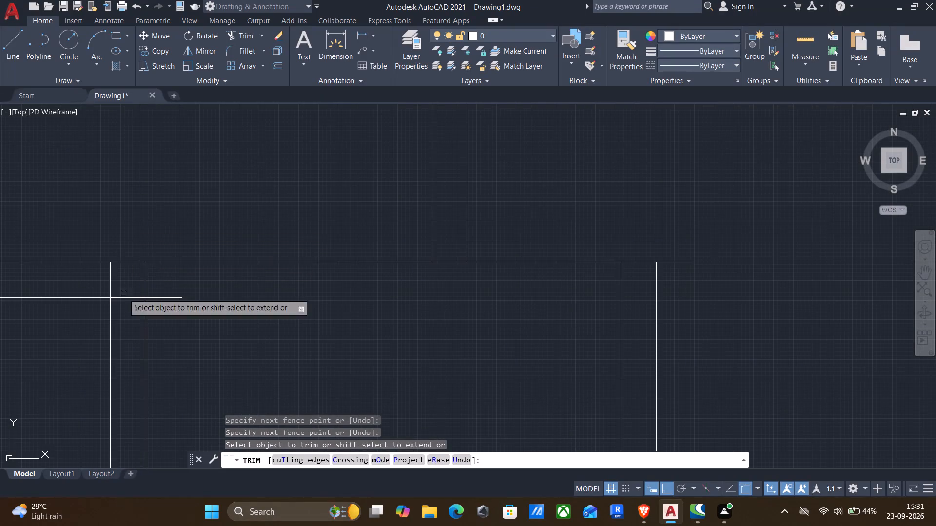
pyautogui.moveTo(126, 315); pyautogui.dragTo(130, 283)
pyautogui.moveTo(164, 284); pyautogui.dragTo(165, 315)
# Trim the right wall's inner line and the third upper-row partition's right line between the lines of the upper-right horizontal partition.
pyautogui.scroll(-5, 202, 294)
pyautogui.scroll(4, 331, 241)
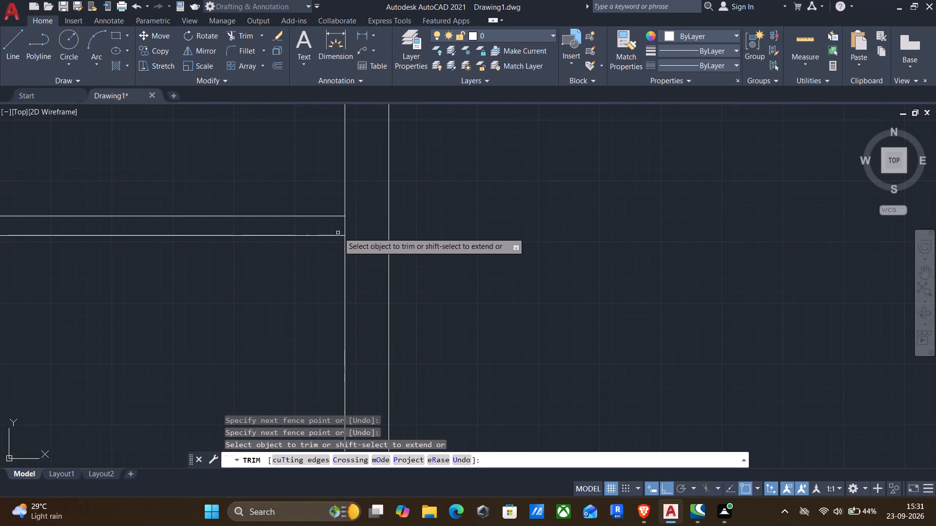
pyautogui.scroll(4, 340, 230)
pyautogui.moveTo(362, 212); pyautogui.dragTo(297, 229)
pyautogui.scroll(-10, 289, 228)
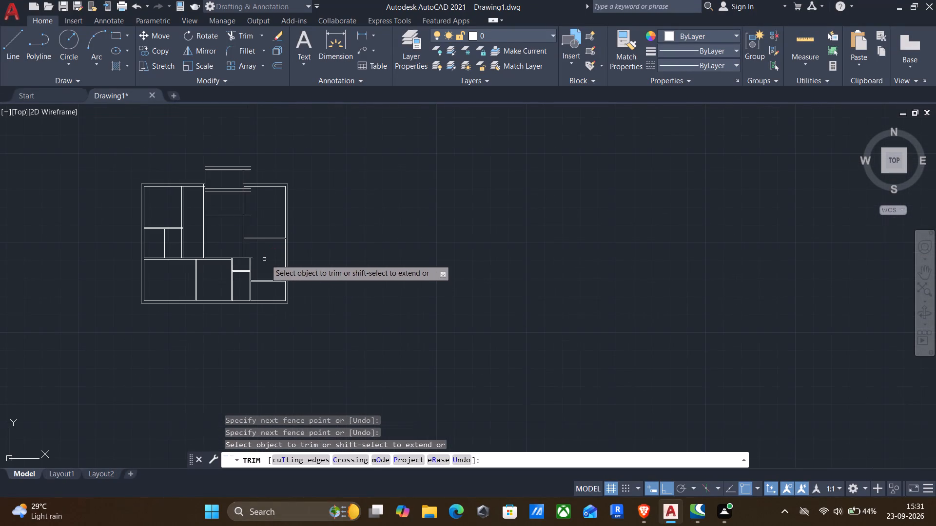
pyautogui.scroll(8, 243, 240)
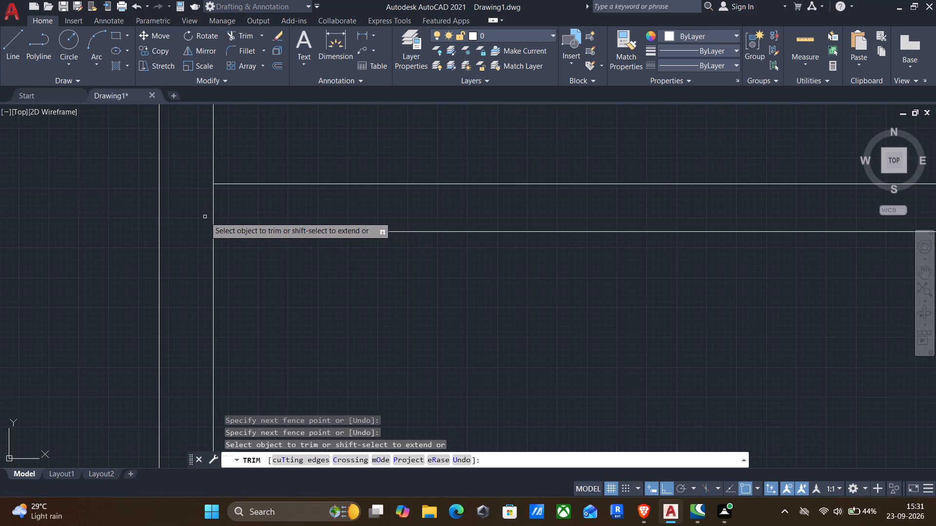
pyautogui.moveTo(204, 217); pyautogui.dragTo(235, 214)
# Trim the middle wall's lower line across the first lower-row partition and its upper line across the first upper-row partition.
pyautogui.scroll(-5, 236, 213)
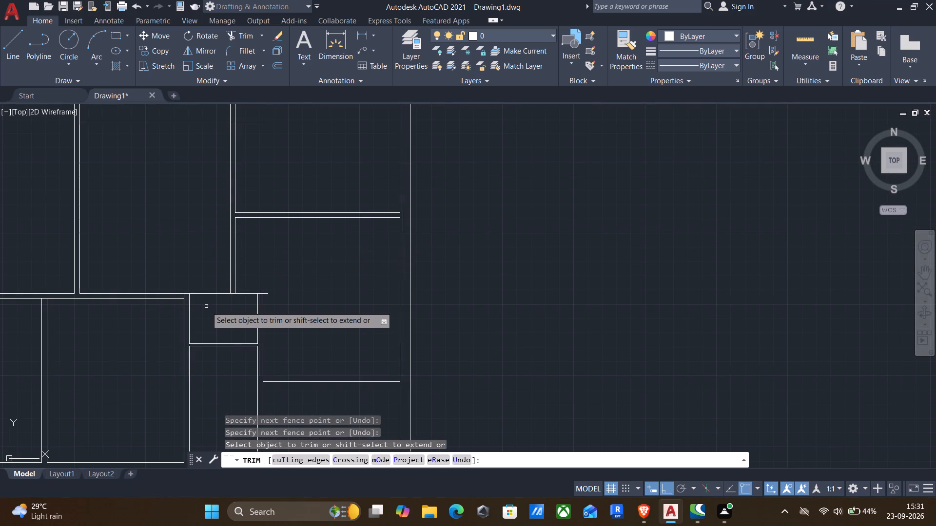
pyautogui.moveTo(207, 309); pyautogui.dragTo(614, 231, button='middle')
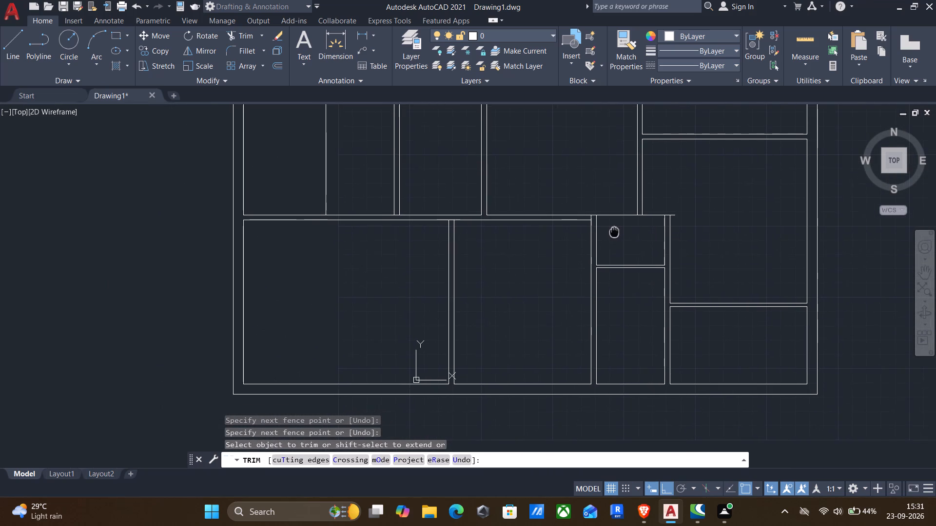
pyautogui.moveTo(614, 231); pyautogui.dragTo(614, 230, button='middle')
pyautogui.scroll(3, 428, 214)
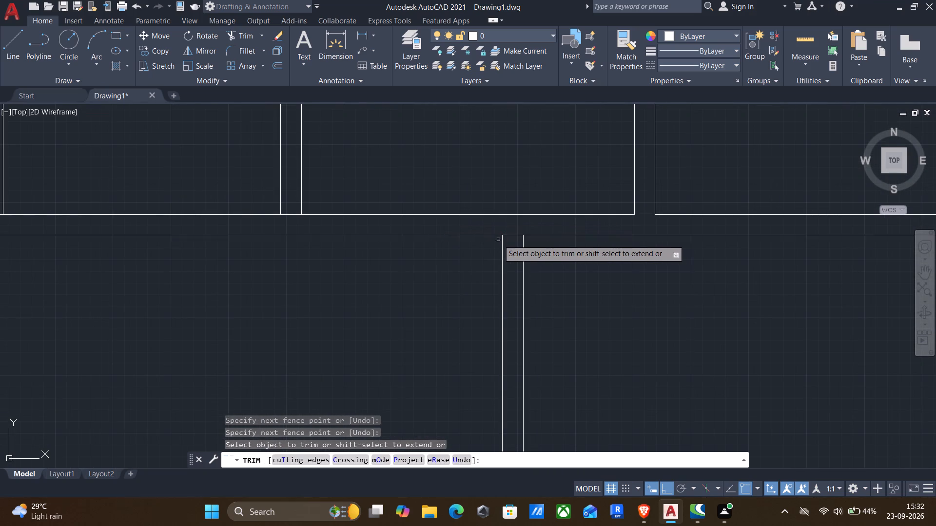
pyautogui.scroll(3, 498, 240)
pyautogui.moveTo(534, 253); pyautogui.dragTo(531, 198)
pyautogui.scroll(-5, 499, 203)
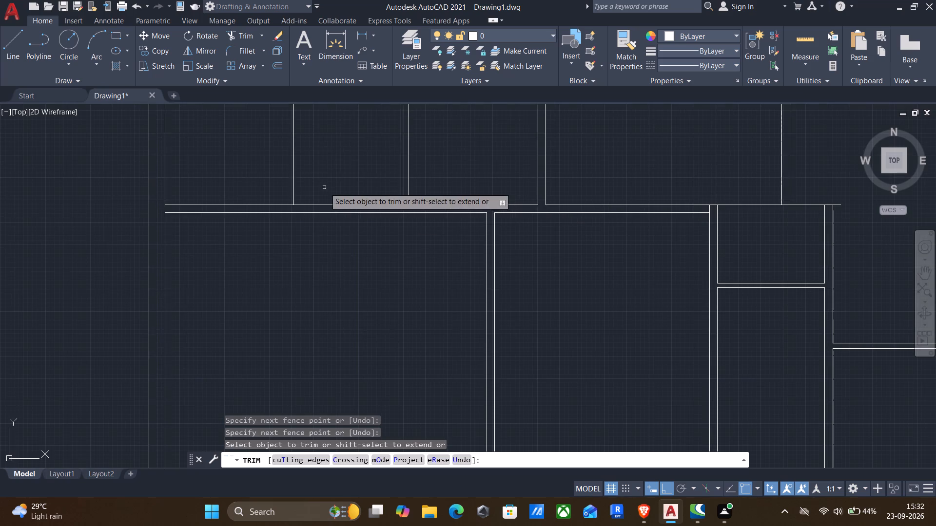
pyautogui.scroll(3, 215, 174)
pyautogui.scroll(-4, 614, 231)
pyautogui.scroll(3, 632, 233)
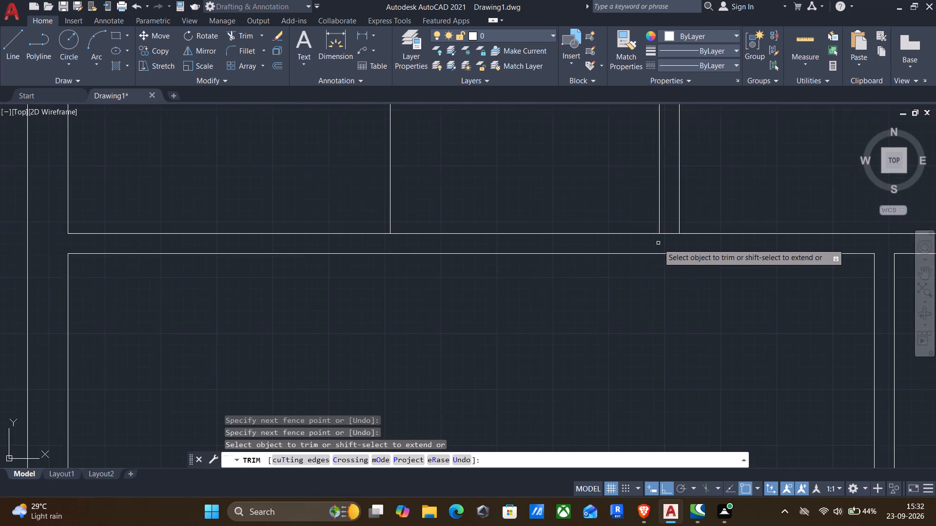
pyautogui.scroll(1, 658, 244)
pyautogui.moveTo(676, 231); pyautogui.dragTo(677, 202)
# Trim both lines of the upper-left room's horizontal partition where they overlap the first upper-row vertical partition.
pyautogui.scroll(-5, 675, 198)
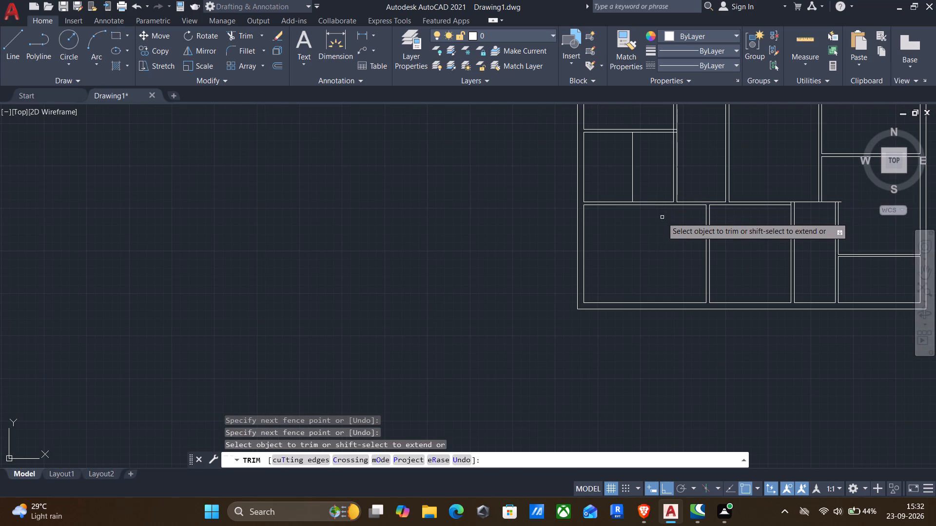
pyautogui.moveTo(505, 198); pyautogui.dragTo(296, 324, button='middle')
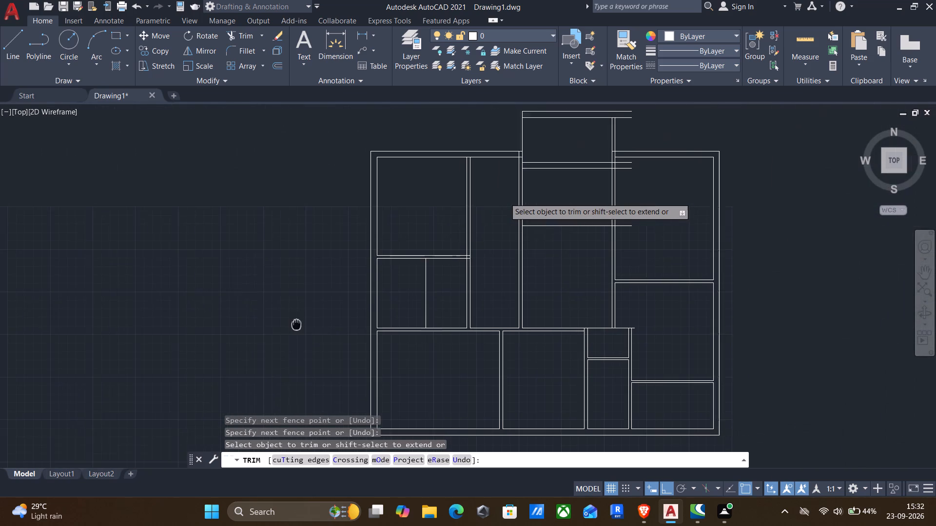
pyautogui.moveTo(296, 324); pyautogui.dragTo(295, 324, button='middle')
pyautogui.scroll(6, 469, 254)
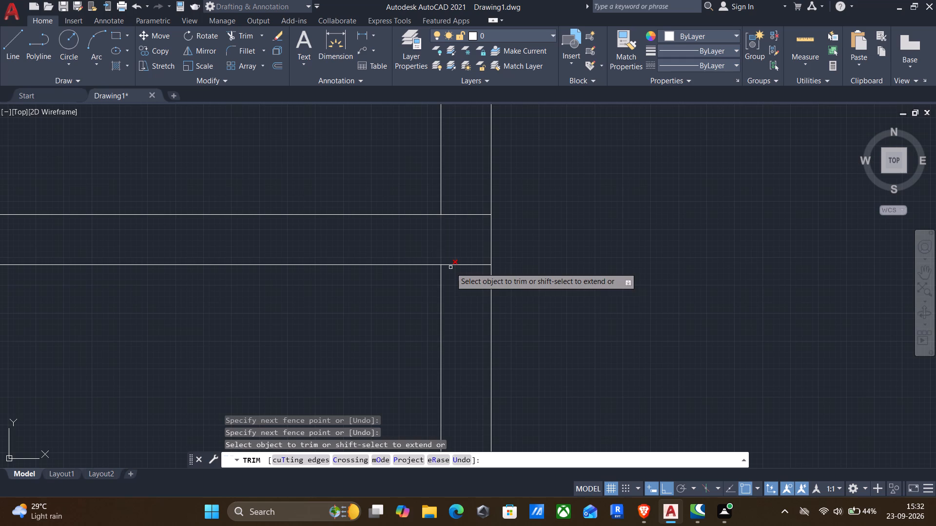
pyautogui.moveTo(468, 286); pyautogui.dragTo(465, 183)
pyautogui.moveTo(467, 207); pyautogui.dragTo(396, 251)
pyautogui.scroll(-5, 387, 251)
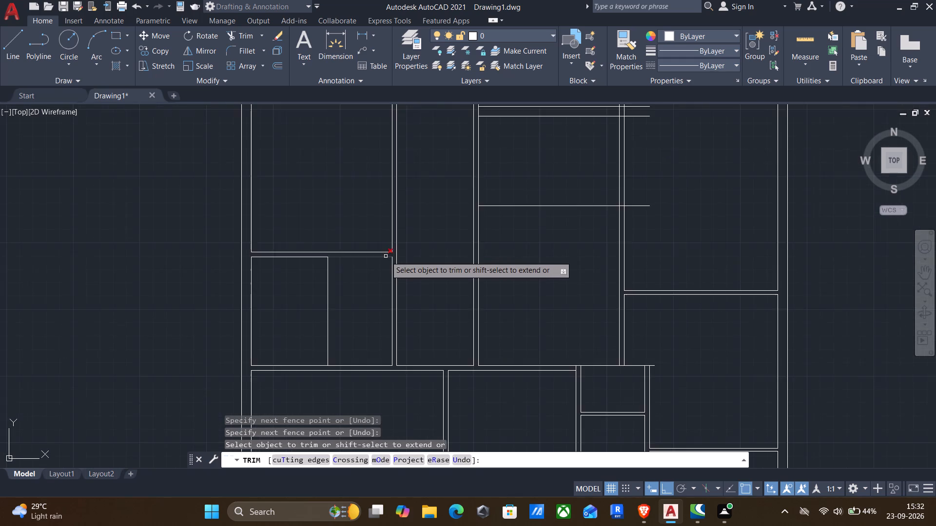
# Trim the top outer wall's inner line between the two lines of the first upper-row partition.
pyautogui.scroll(-2, 386, 255)
pyautogui.scroll(3, 390, 182)
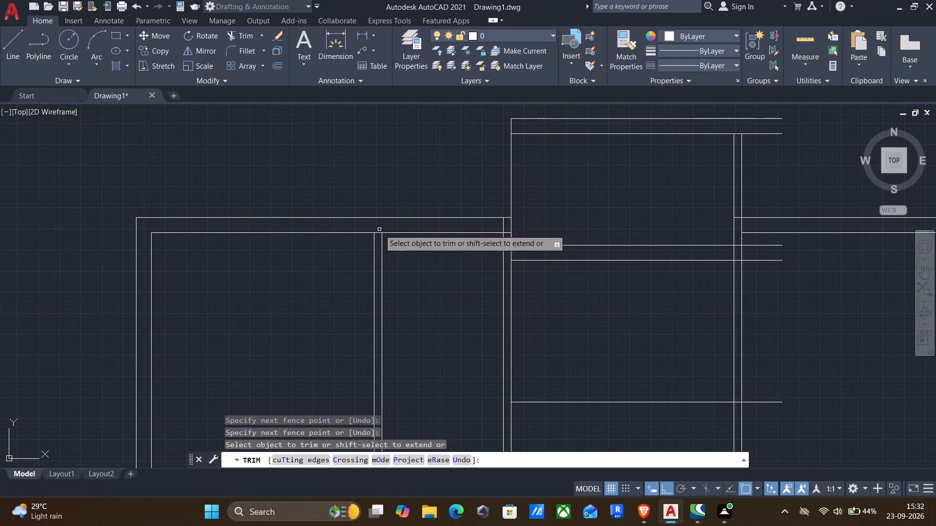
pyautogui.scroll(4, 378, 231)
pyautogui.moveTo(370, 249); pyautogui.dragTo(372, 206)
pyautogui.scroll(-5, 372, 203)
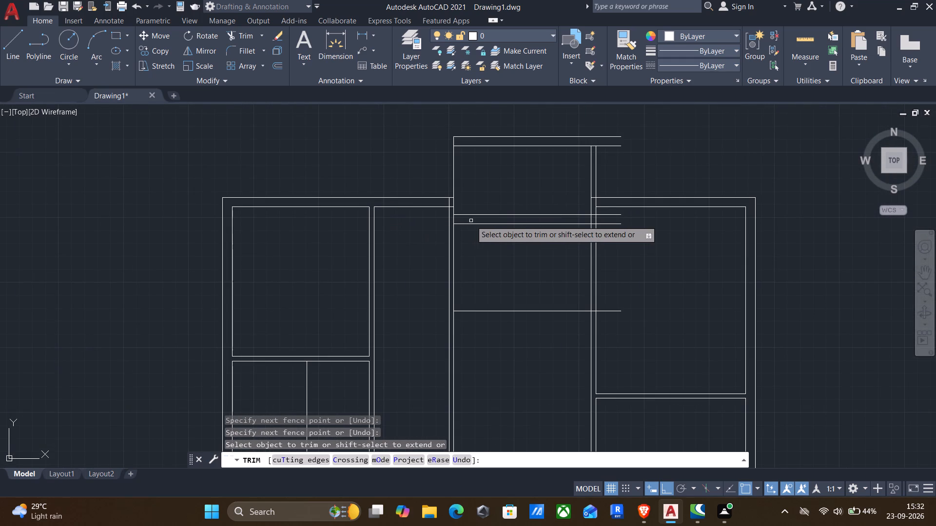
# Trim the second upper-row partition's right line across the upper-middle horizontal wall, and the top wall's inner line where it overlaps the partition.
pyautogui.scroll(4, 455, 216)
pyautogui.moveTo(399, 254); pyautogui.dragTo(428, 250)
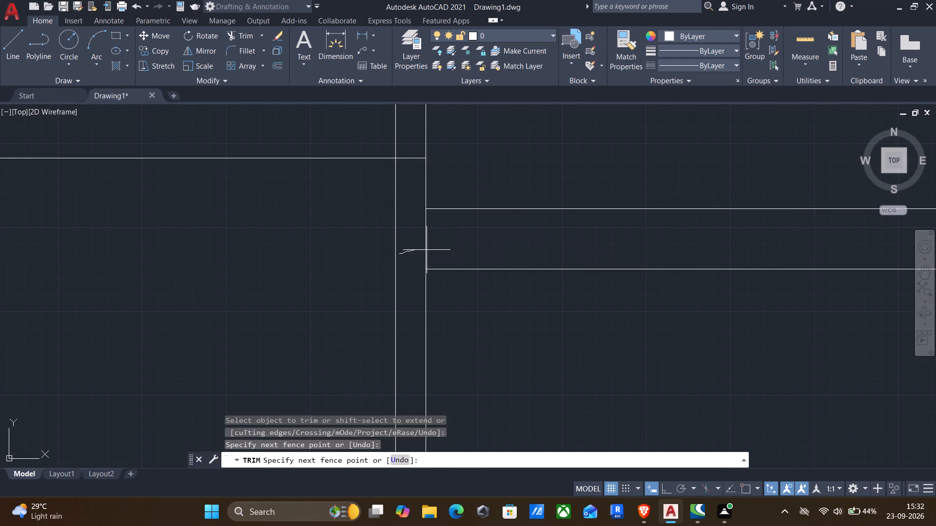
pyautogui.moveTo(428, 250); pyautogui.dragTo(437, 249)
pyautogui.moveTo(405, 136); pyautogui.dragTo(411, 191)
pyautogui.scroll(-4, 412, 192)
pyautogui.scroll(3, 412, 194)
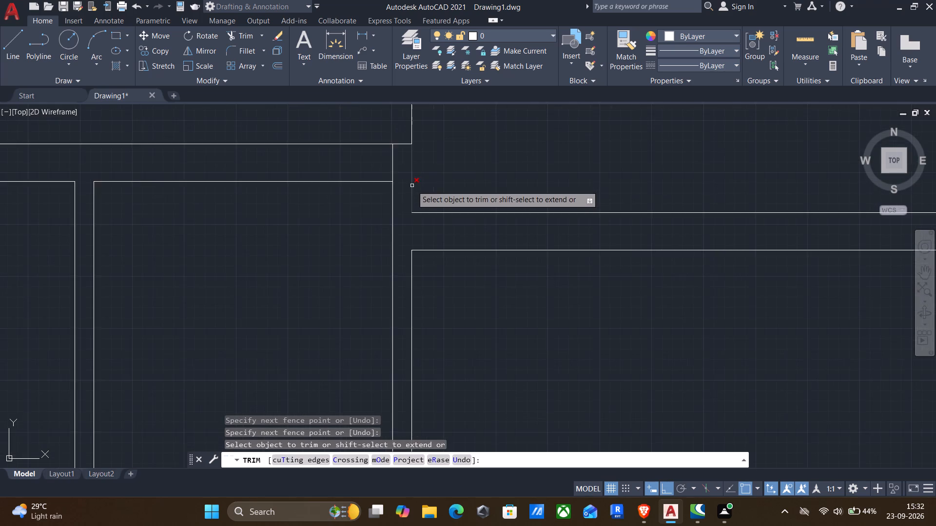
# Trim the upper-middle horizontal wall's overhang and overlap at the third upper-row partition, and open that partition's left line between the wall's lines.
pyautogui.scroll(-4, 412, 184)
pyautogui.scroll(5, 497, 192)
pyautogui.moveTo(526, 138); pyautogui.dragTo(529, 282)
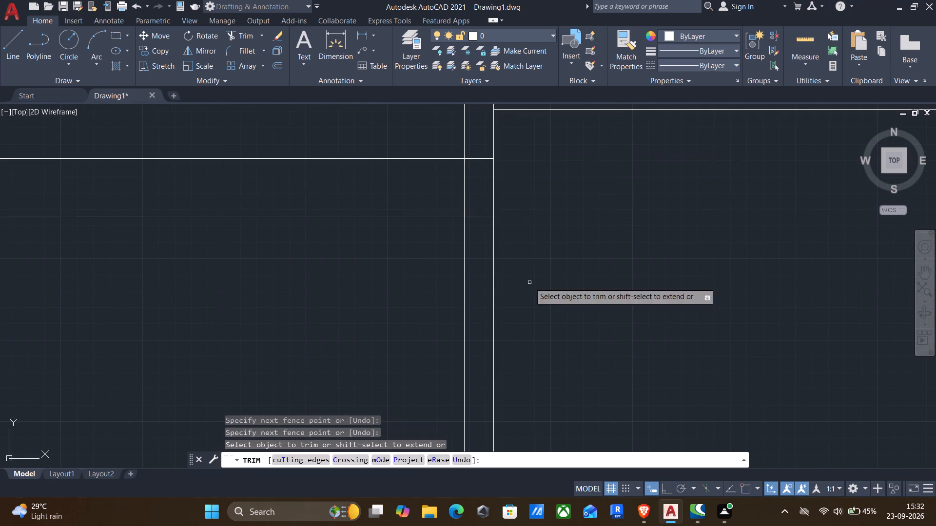
pyautogui.moveTo(481, 226); pyautogui.dragTo(479, 145)
pyautogui.moveTo(468, 170); pyautogui.dragTo(445, 190)
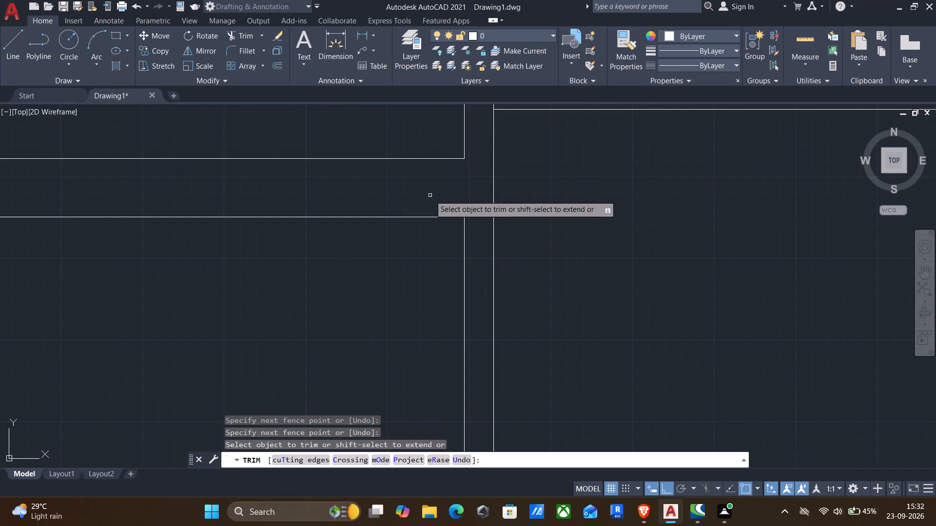
# Clean up the right top wall's junction with the third upper-row partition and trim the overhanging inner top line of the upward extension.
pyautogui.scroll(-4, 429, 197)
pyautogui.scroll(5, 450, 168)
pyautogui.moveTo(295, 233); pyautogui.dragTo(291, 277)
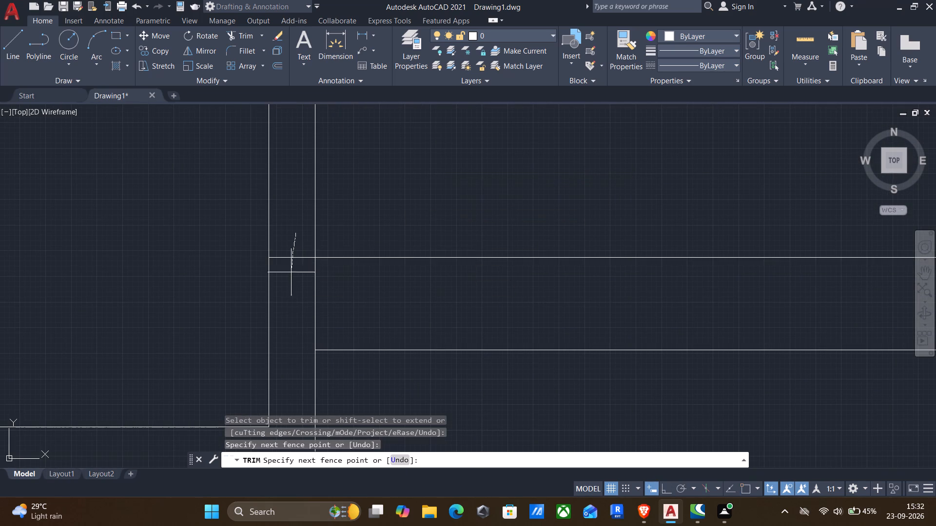
pyautogui.moveTo(291, 277); pyautogui.dragTo(351, 300)
pyautogui.scroll(-5, 351, 299)
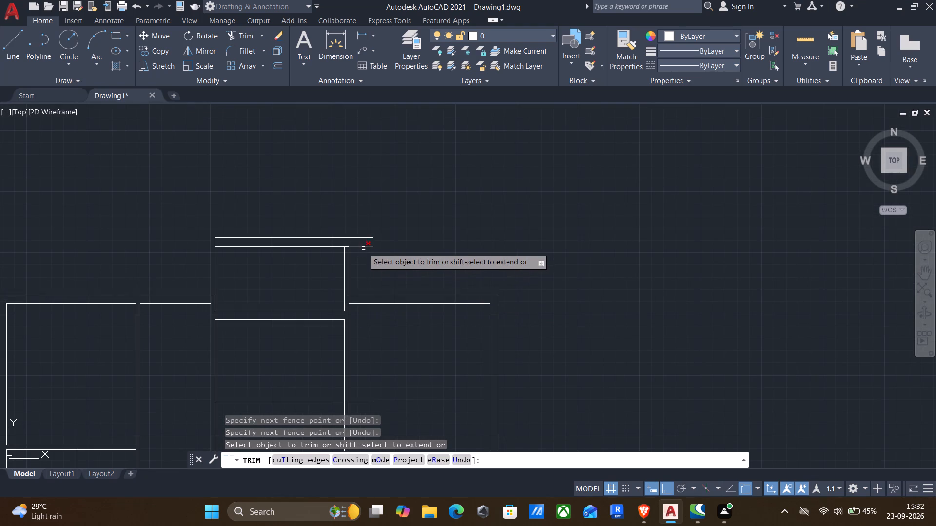
pyautogui.click(363, 248)
# Trim the middle wall's upper line where it overhangs beyond the narrow lower room's right partition.
pyautogui.scroll(-3, 361, 257)
pyautogui.scroll(4, 379, 330)
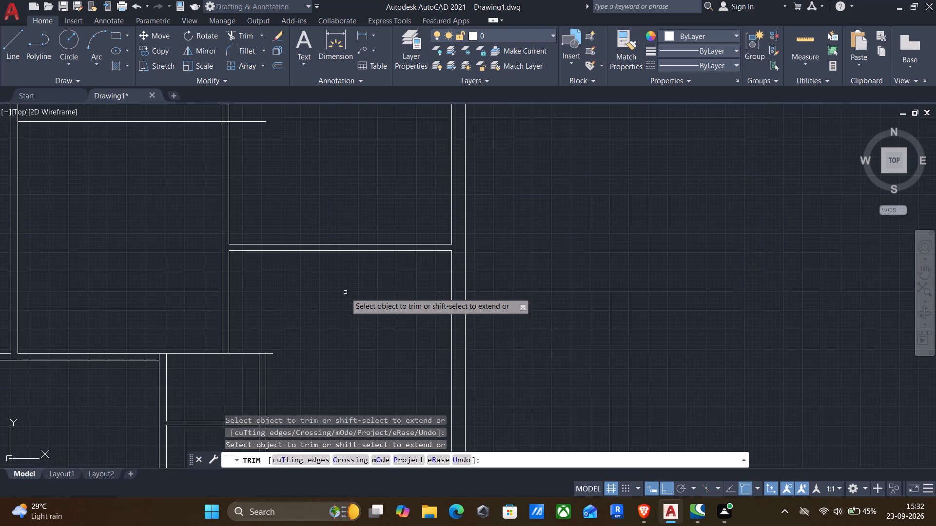
pyautogui.scroll(-4, 344, 290)
pyautogui.scroll(4, 336, 267)
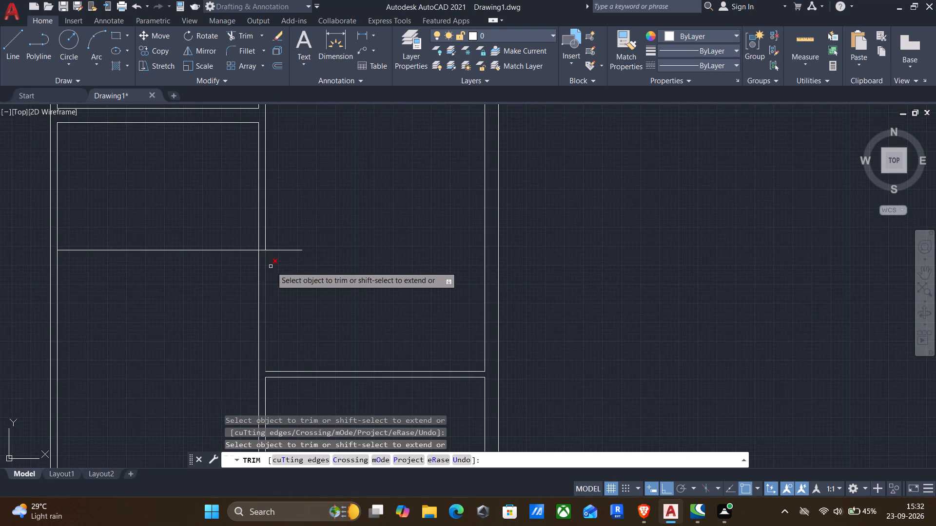
pyautogui.scroll(-3, 290, 269)
pyautogui.moveTo(379, 340); pyautogui.dragTo(422, 319, button='middle')
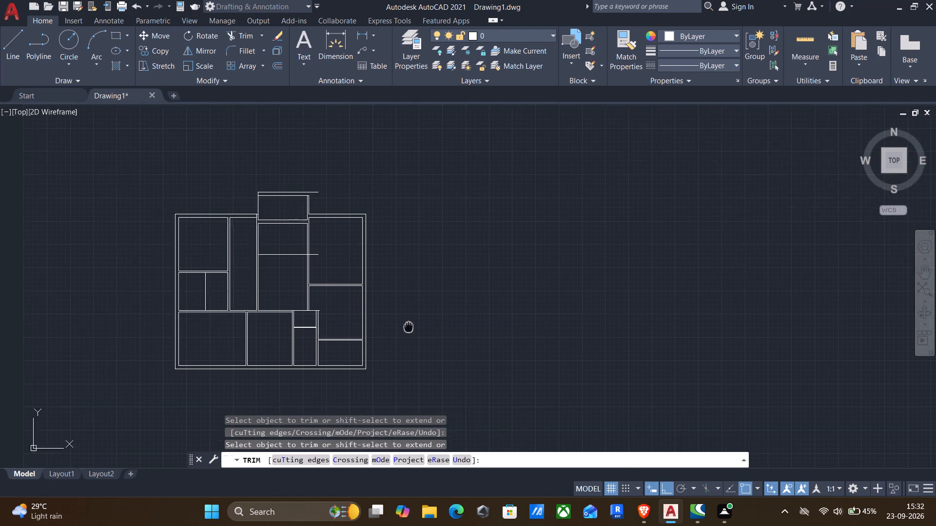
pyautogui.moveTo(422, 319); pyautogui.dragTo(433, 312, button='middle')
pyautogui.scroll(4, 331, 286)
pyautogui.scroll(2, 410, 329)
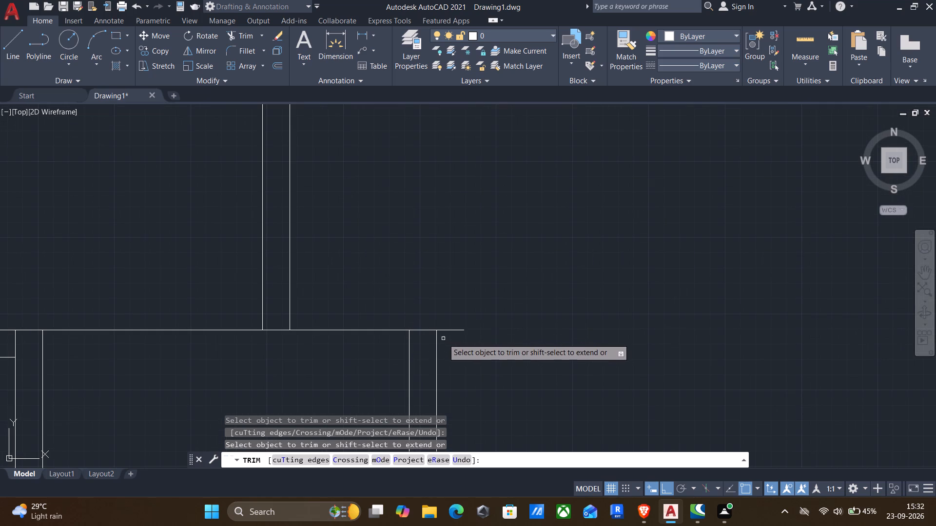
pyautogui.moveTo(446, 342); pyautogui.dragTo(446, 300)
pyautogui.scroll(-2, 348, 306)
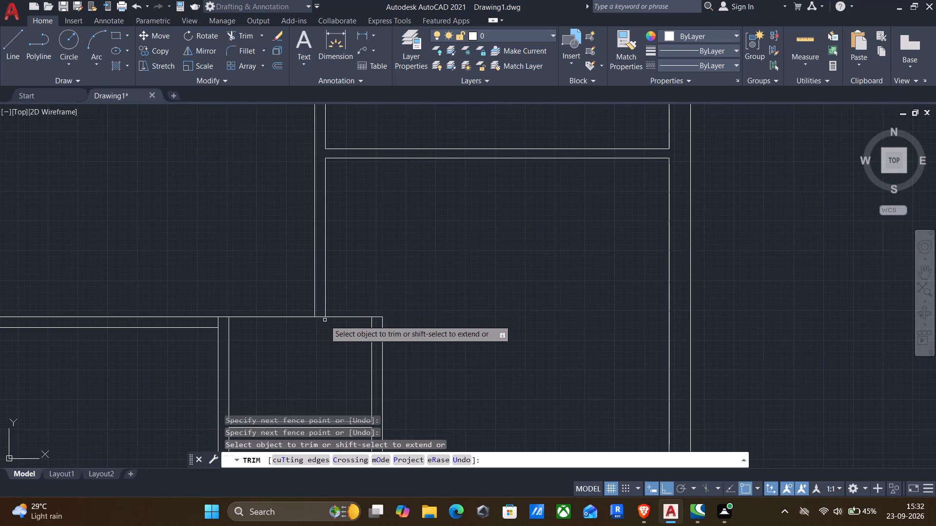
# Remove the third upper-row partition below the upper-middle room's single horizontal line, and trim away that line with its overhang.
pyautogui.scroll(-3, 316, 325)
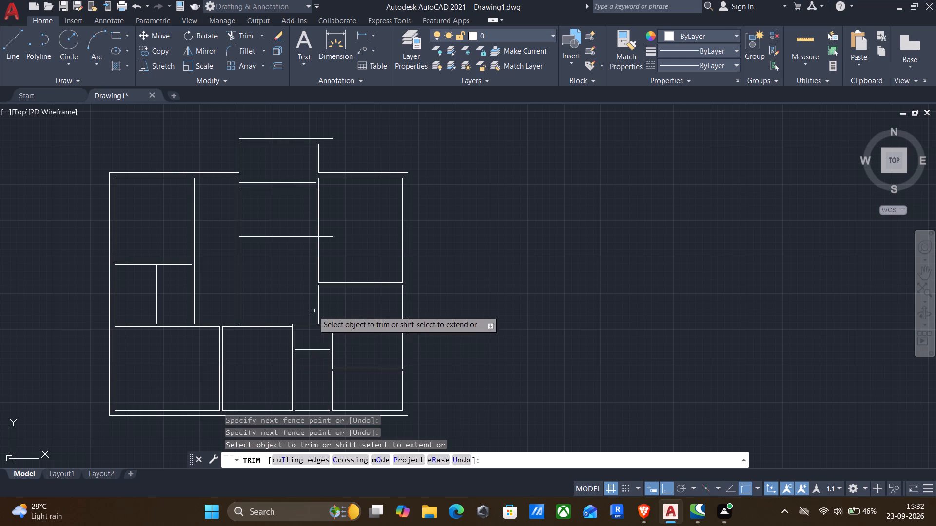
pyautogui.moveTo(296, 294); pyautogui.dragTo(351, 303)
pyautogui.moveTo(338, 263); pyautogui.dragTo(295, 261)
pyautogui.moveTo(325, 229); pyautogui.dragTo(324, 251)
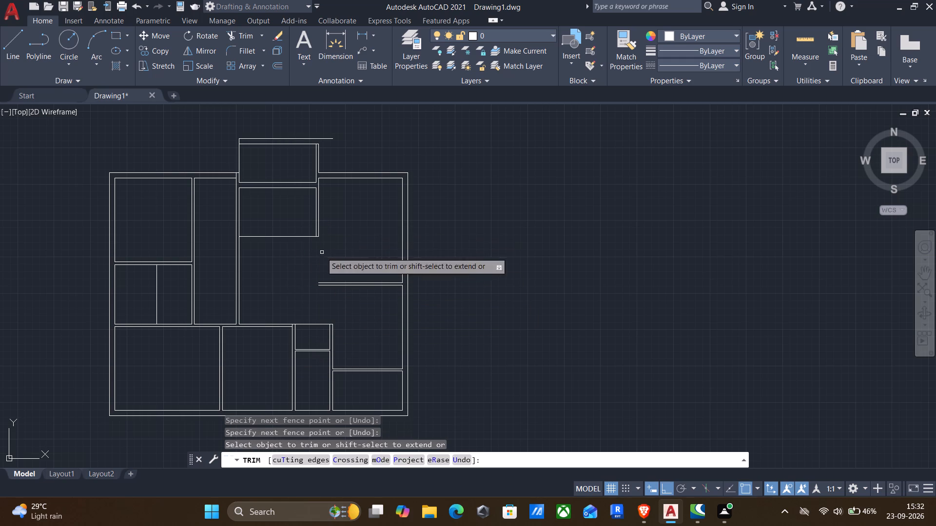
pyautogui.moveTo(264, 259); pyautogui.dragTo(275, 221)
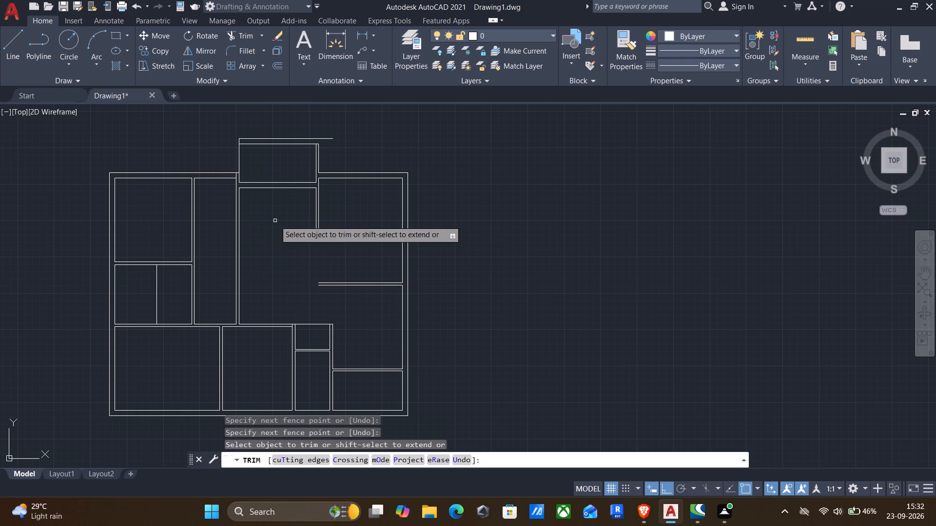
pyautogui.press('Escape')
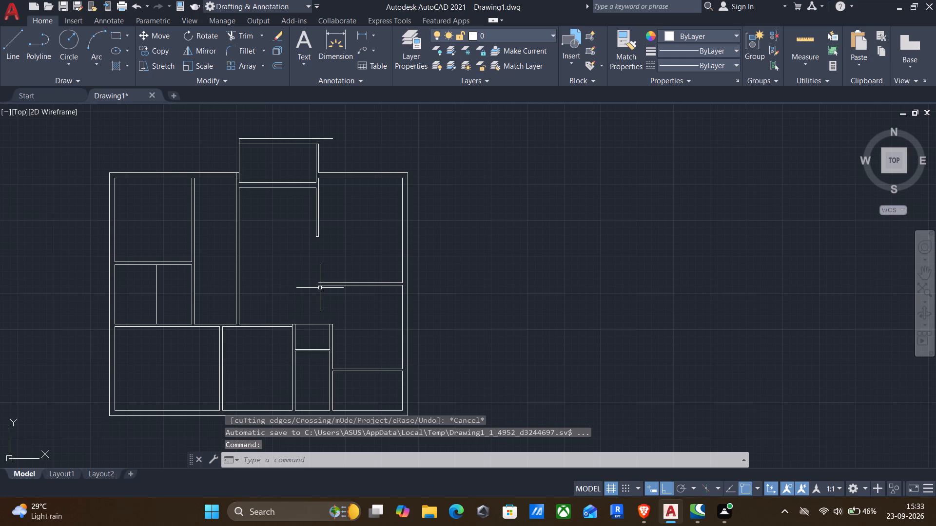
# Draw a line closing the open left end of the right-hand rooms' upper horizontal partition.
pyautogui.press('l')
pyautogui.press('Return')
pyautogui.scroll(4, 317, 283)
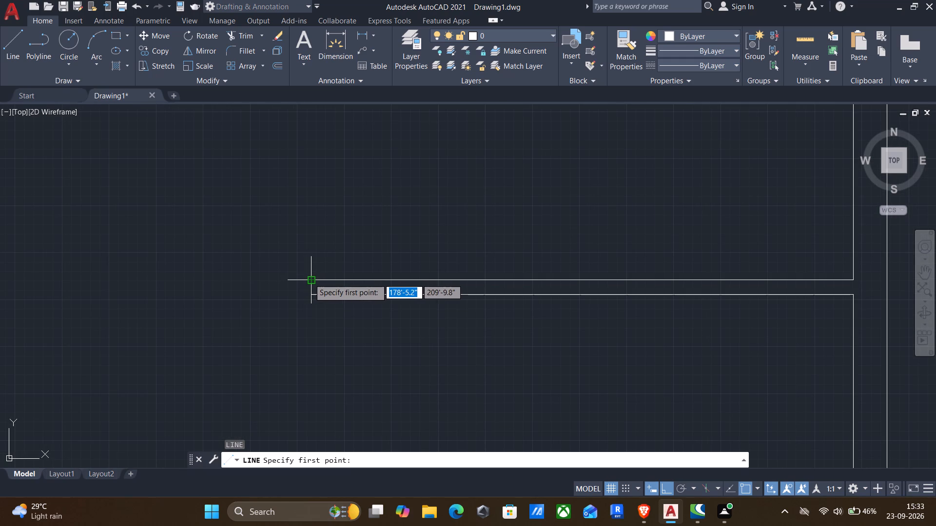
pyautogui.click(311, 279)
pyautogui.scroll(4, 311, 282)
pyautogui.click(298, 359)
pyautogui.press('Return')
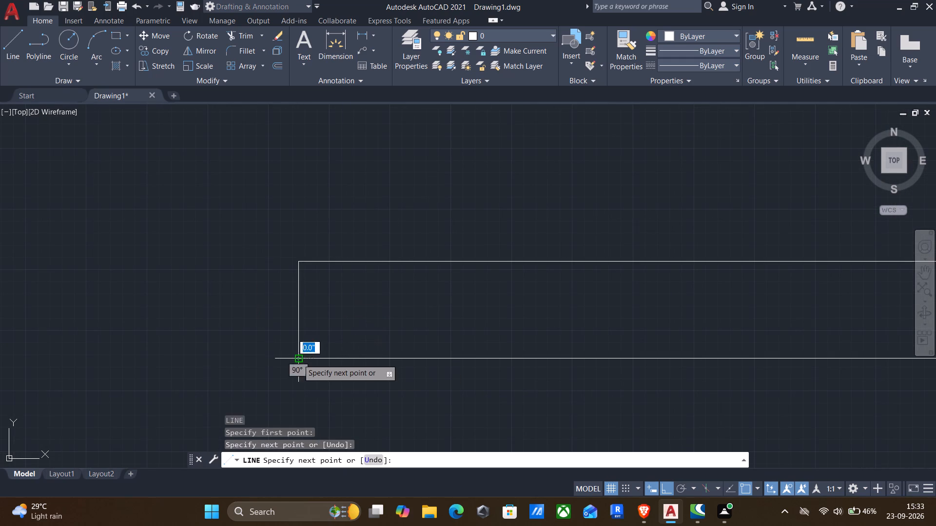
# Offset the single vertical line dividing the small rooms on the left 3" to its right.
pyautogui.scroll(-4, 298, 359)
pyautogui.moveTo(300, 350); pyautogui.dragTo(314, 153, button='middle')
pyautogui.scroll(-2, 314, 152)
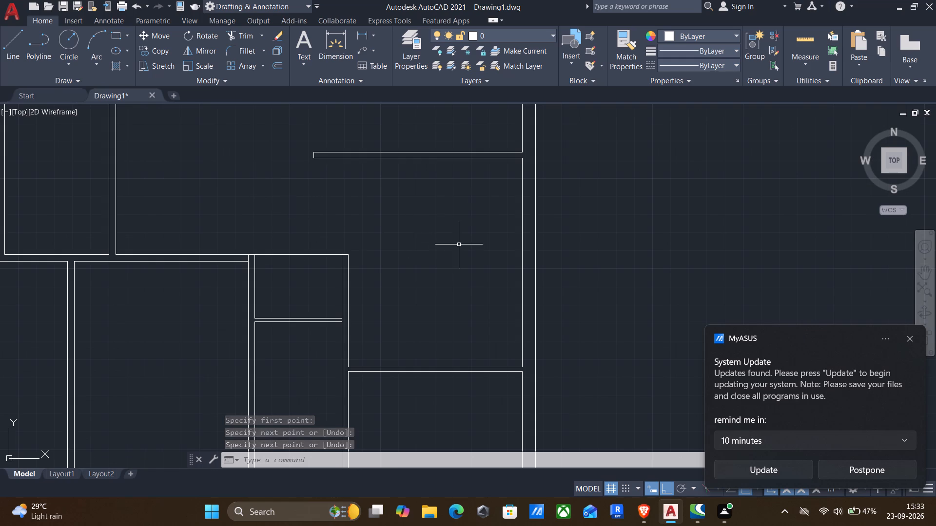
pyautogui.moveTo(240, 191); pyautogui.dragTo(715, 245, button='middle')
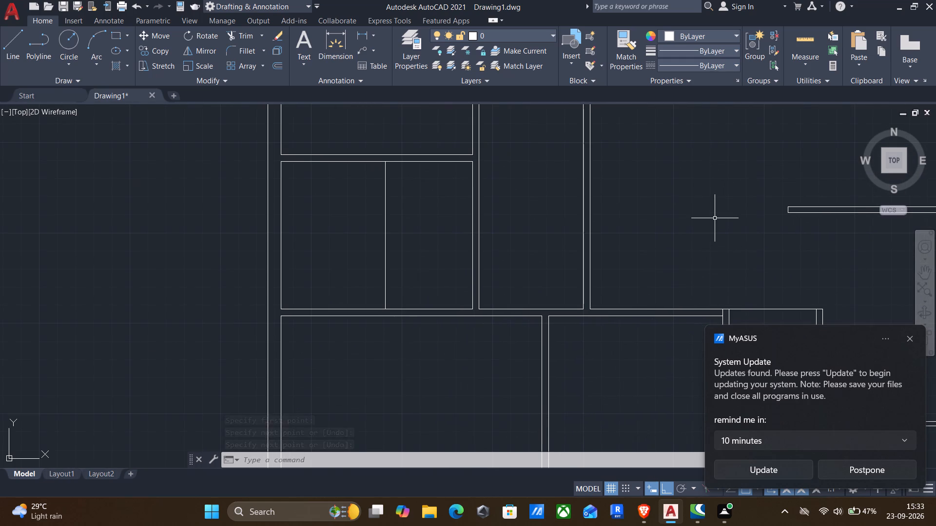
pyautogui.press('o')
pyautogui.press('Return')
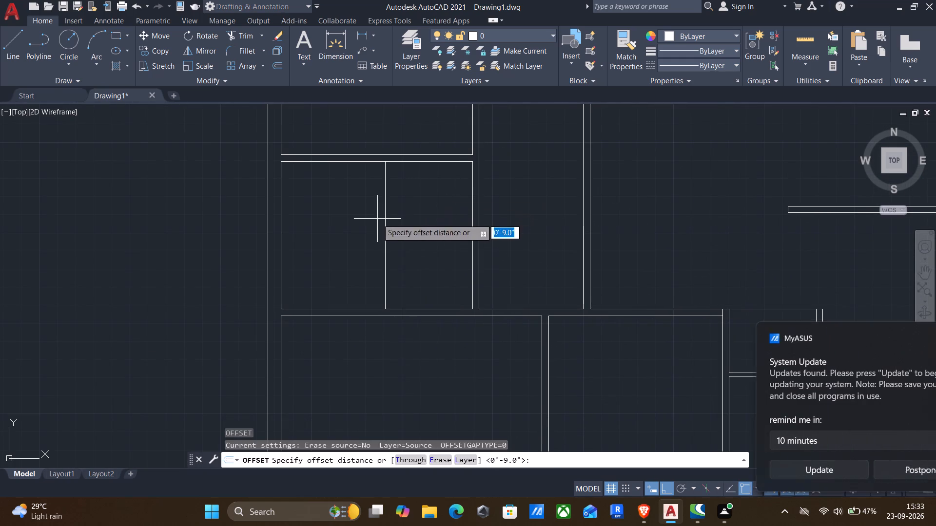
pyautogui.moveTo(376, 223); pyautogui.dragTo(386, 223)
pyautogui.click(398, 219)
pyautogui.click(386, 233)
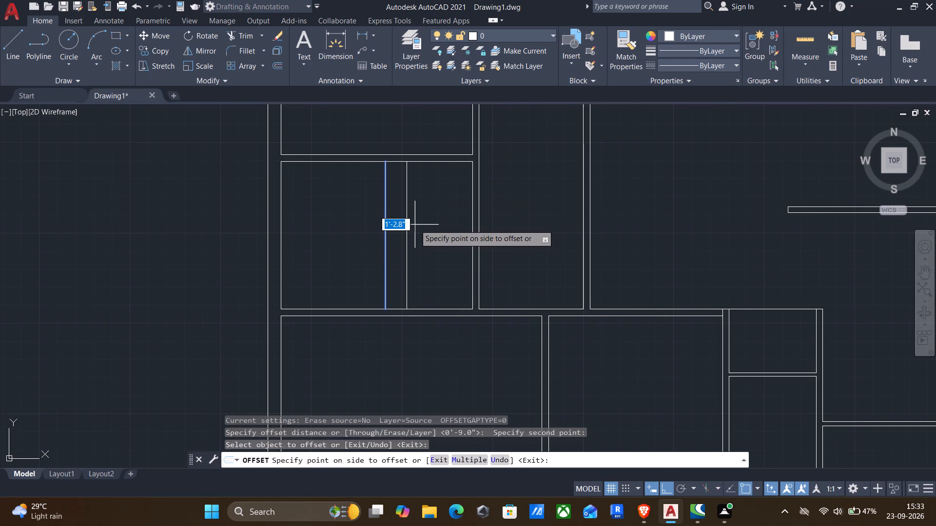
pyautogui.press('3')
pyautogui.hotkey('shift', '"')
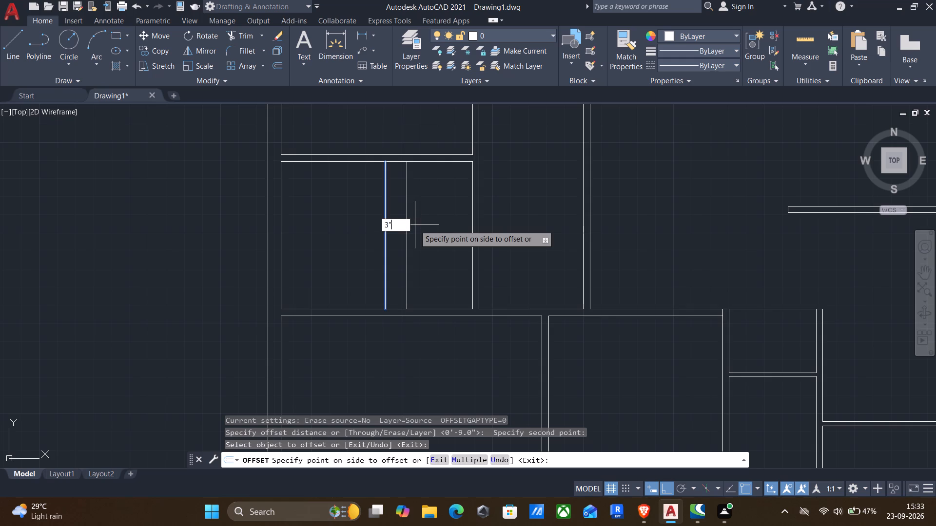
pyautogui.press('Return')
pyautogui.scroll(2, 473, 202)
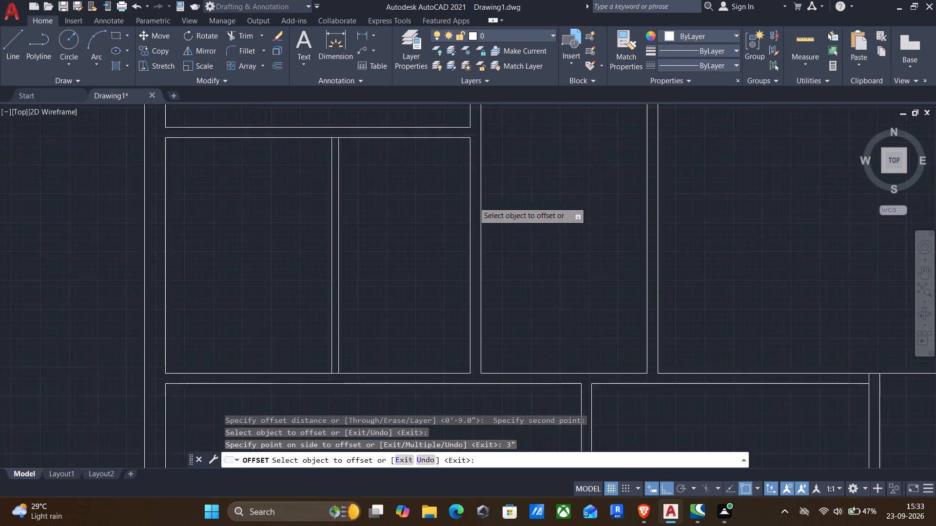
pyautogui.scroll(1, 473, 202)
pyautogui.scroll(-4, 473, 202)
pyautogui.press('Escape')
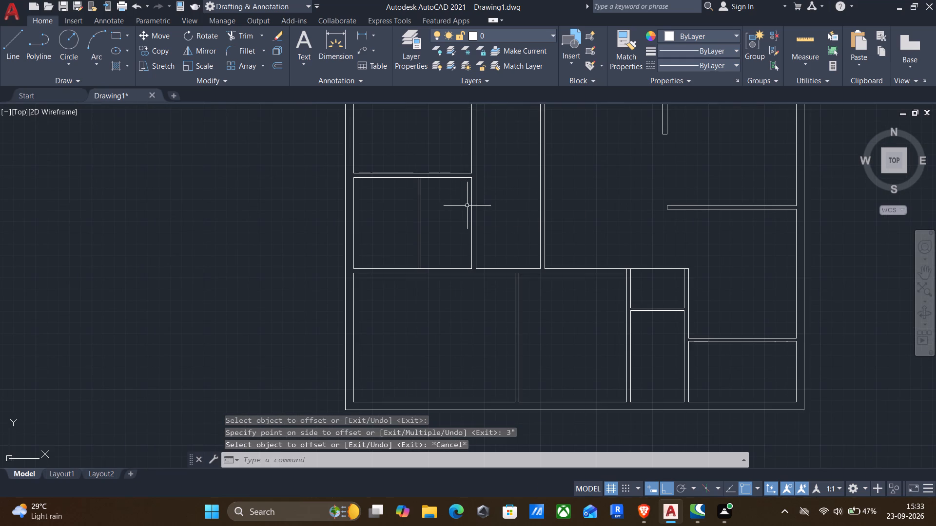
# Delete the first upper-row partition's left line alongside the right-hand small room.
pyautogui.click(473, 206)
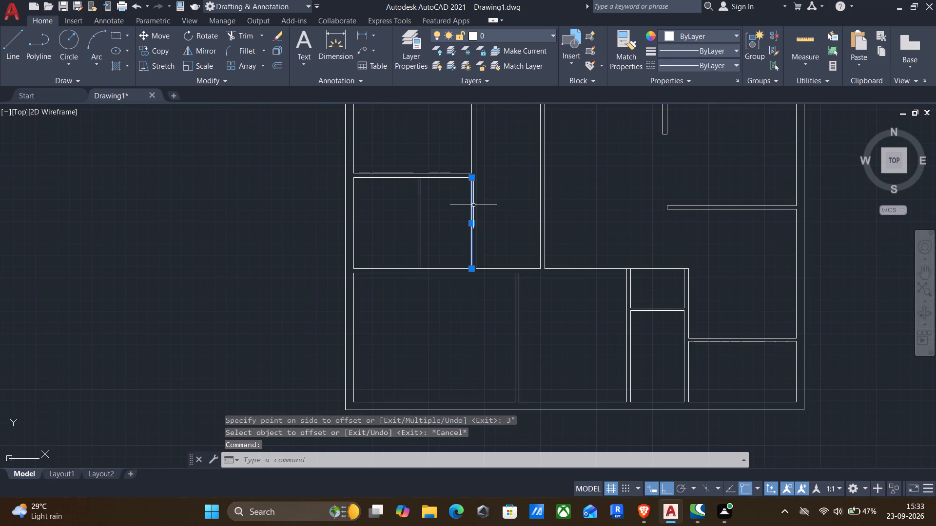
pyautogui.press('Delete')
# Measure the right-hand small room's width and height with the Quick measure tool.
pyautogui.moveTo(803, 35); pyautogui.dragTo(755, 68)
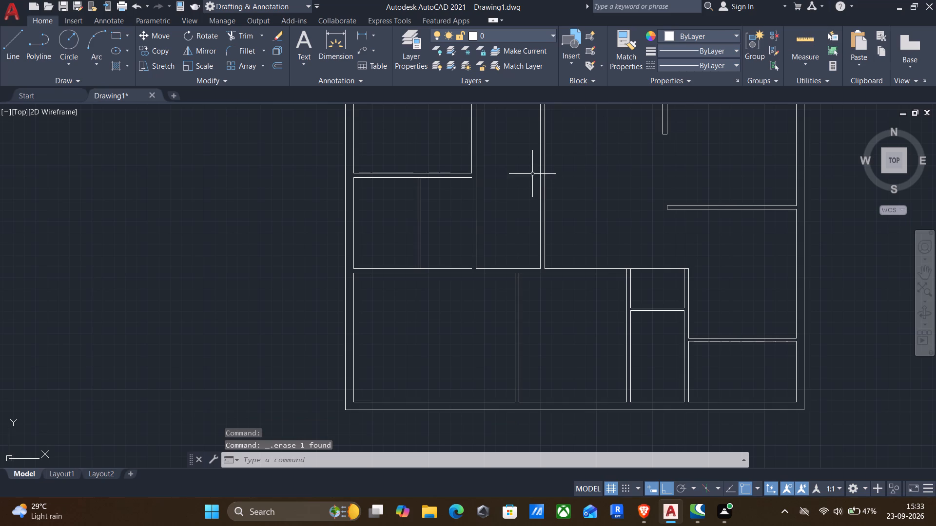
pyautogui.click(808, 36)
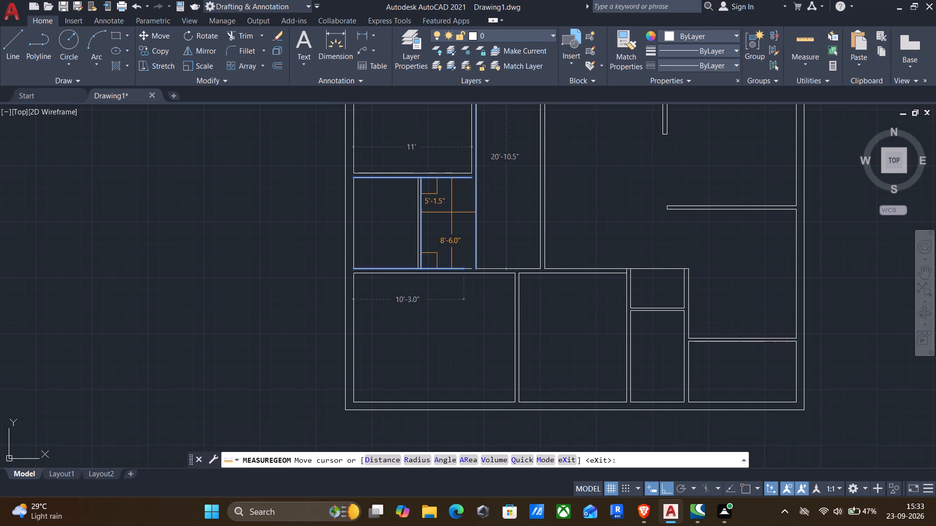
pyautogui.press('Escape')
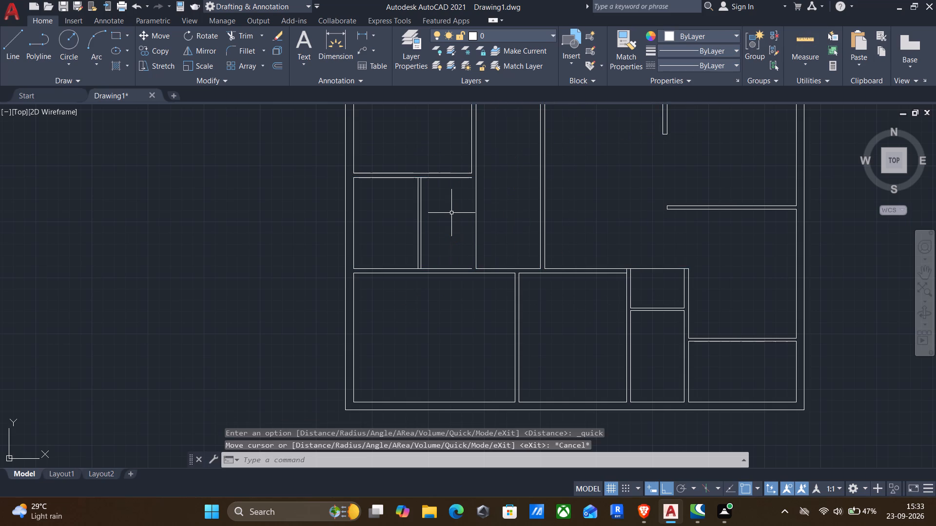
# Offset the right line of the partition between the two small left rooms 4'10" to the right.
pyautogui.press('o')
pyautogui.press('Return')
pyautogui.click(424, 235)
pyautogui.click(433, 235)
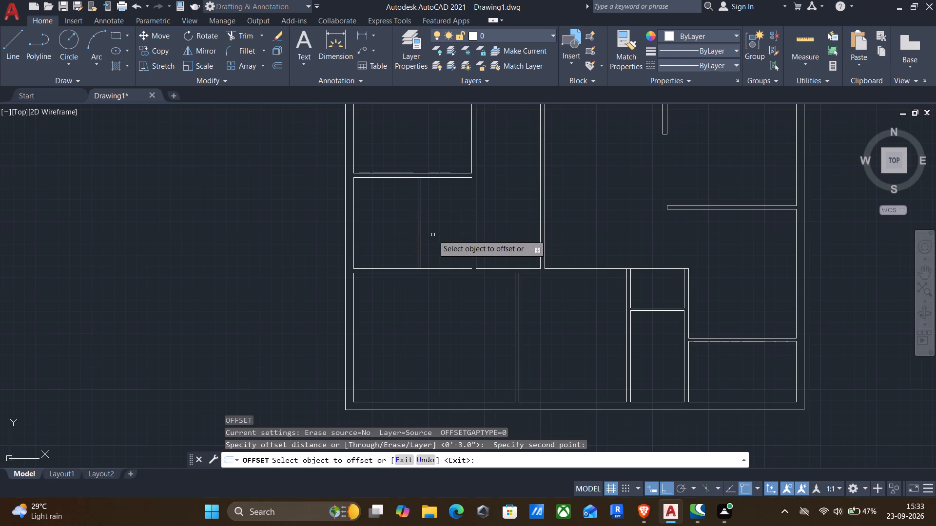
pyautogui.click(420, 252)
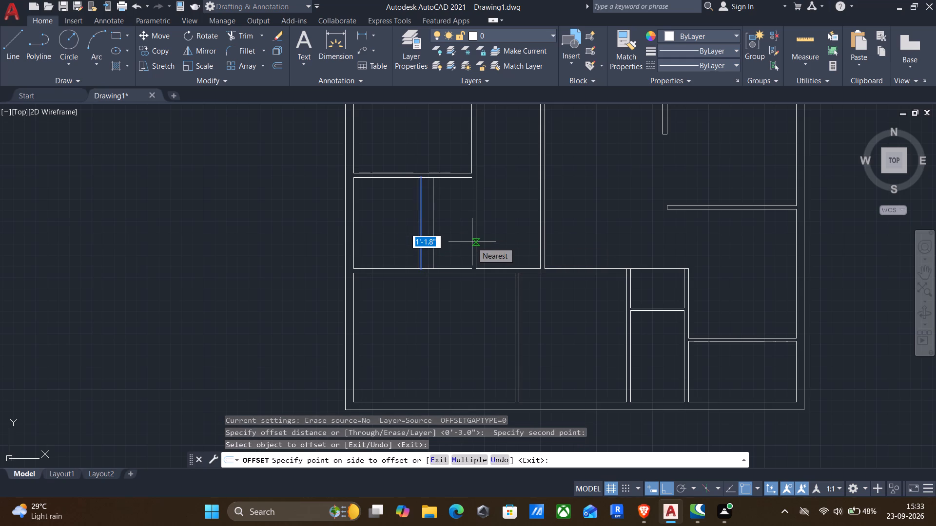
pyautogui.write("4'")
pyautogui.write('10"')
pyautogui.press('Return')
pyautogui.press('Return')
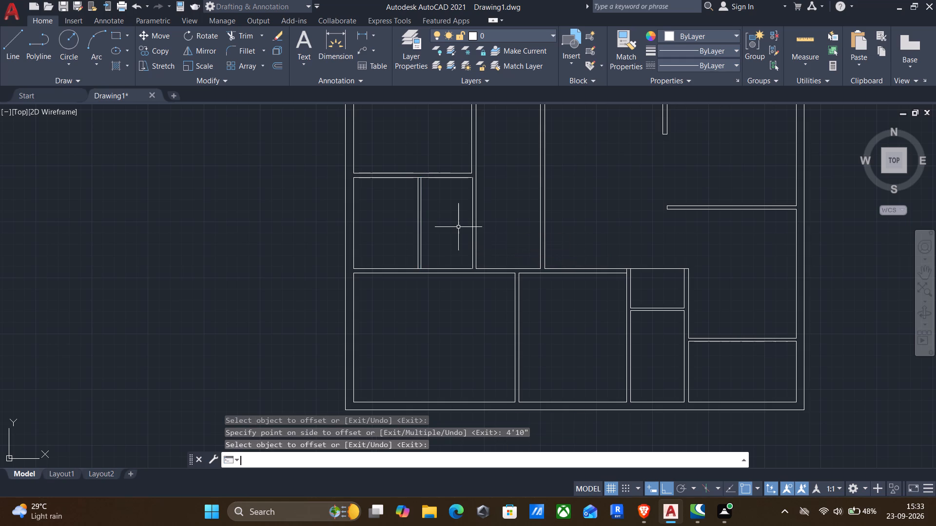
# Fillet the new vertical line with the right-hand small room's upper and lower wall lines into sharp corners.
pyautogui.press('f')
pyautogui.press('Return')
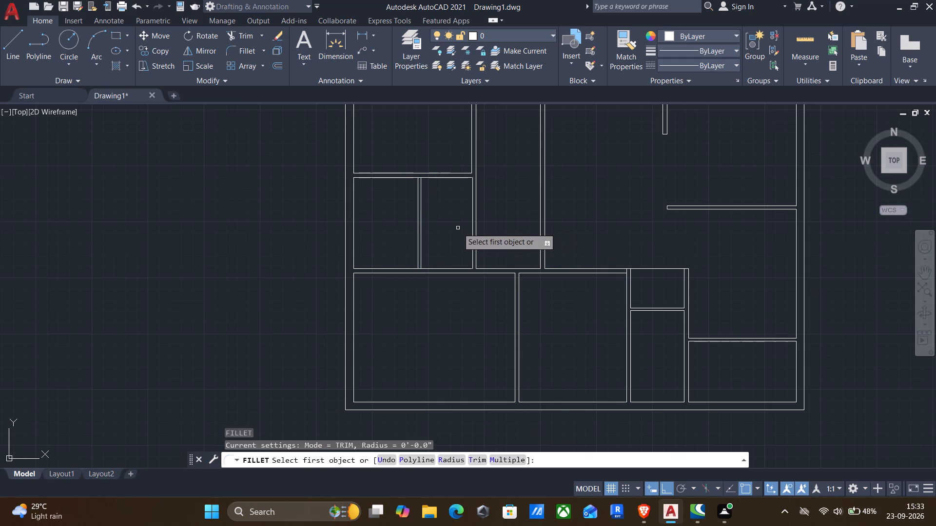
pyautogui.scroll(3, 458, 173)
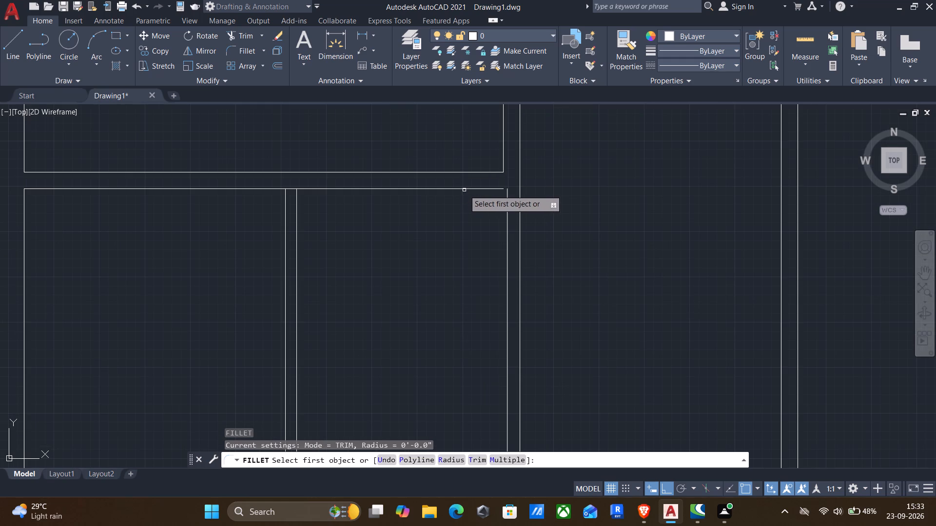
pyautogui.click(463, 190)
pyautogui.scroll(1, 514, 238)
pyautogui.click(502, 251)
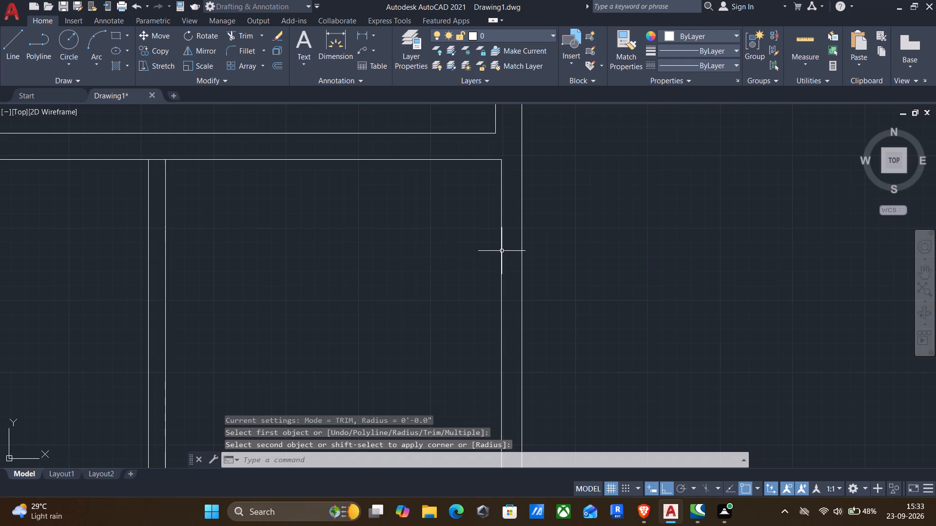
pyautogui.scroll(-5, 498, 254)
pyautogui.scroll(3, 486, 275)
pyautogui.scroll(3, 489, 378)
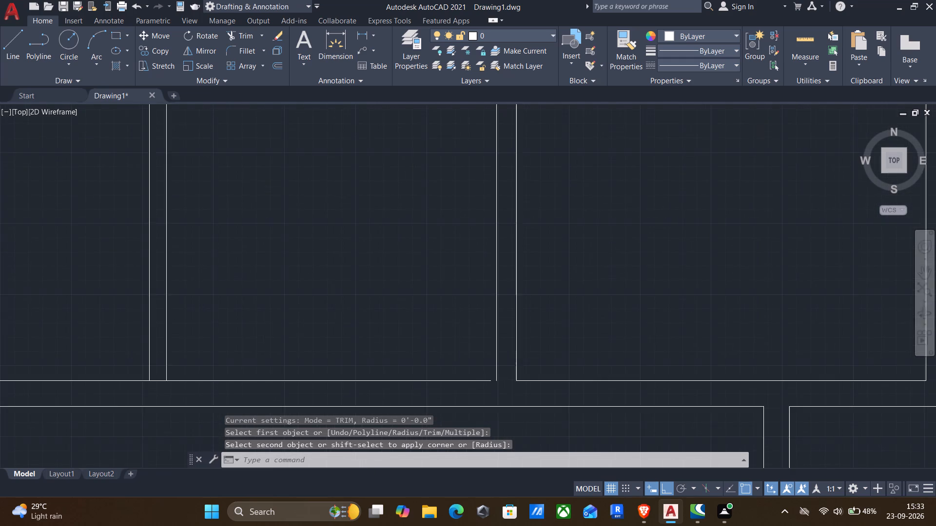
pyautogui.press('Return')
pyautogui.click(482, 384)
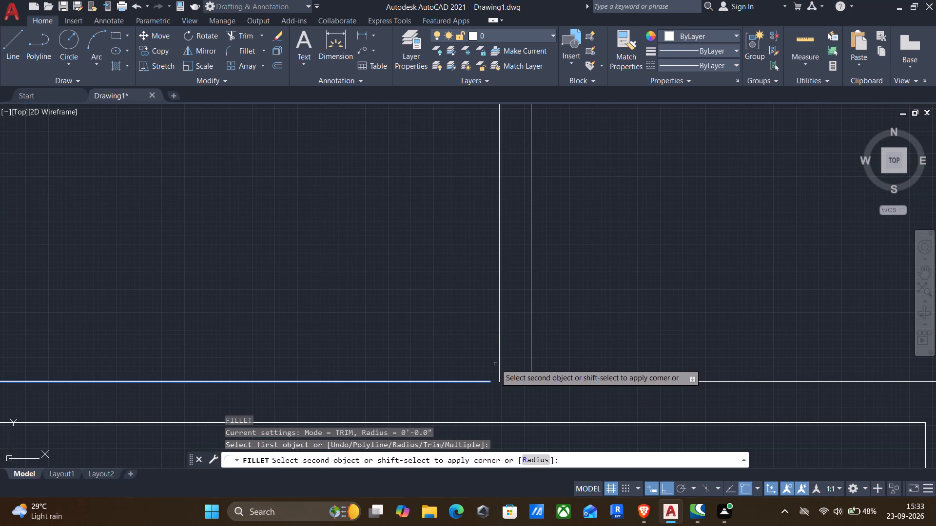
pyautogui.click(501, 358)
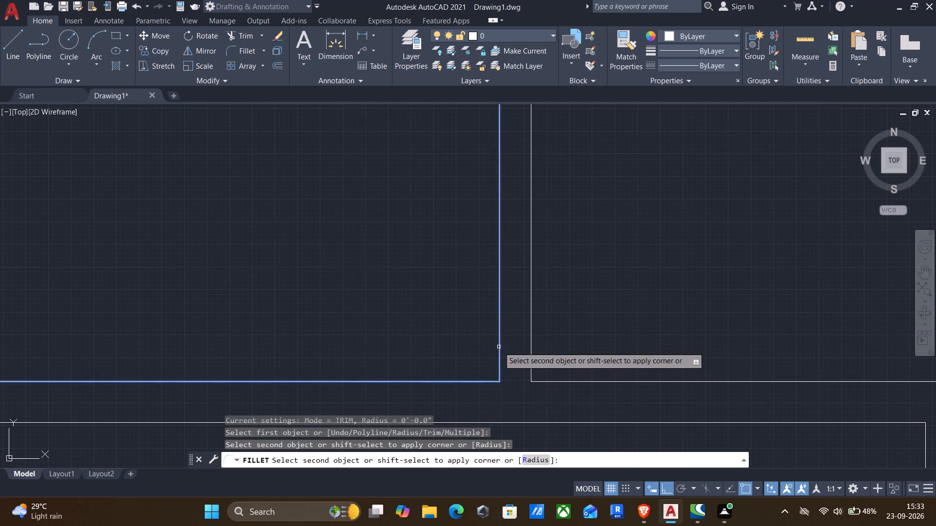
pyautogui.click(498, 348)
# Trim the wall line segments crossing the upper and lower ends of the partition between the two small rooms.
pyautogui.scroll(-3, 429, 364)
pyautogui.scroll(3, 332, 354)
pyautogui.scroll(-3, 329, 365)
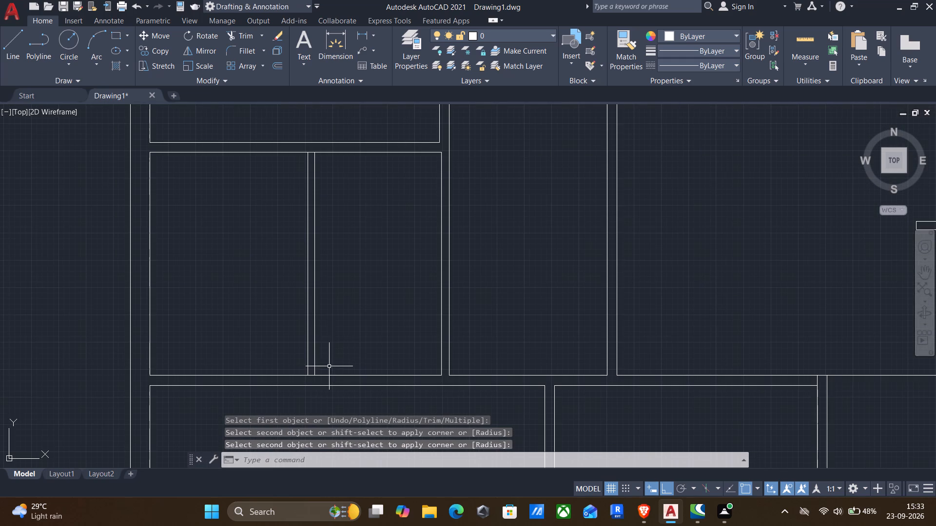
pyautogui.write('tr')
pyautogui.press('Return')
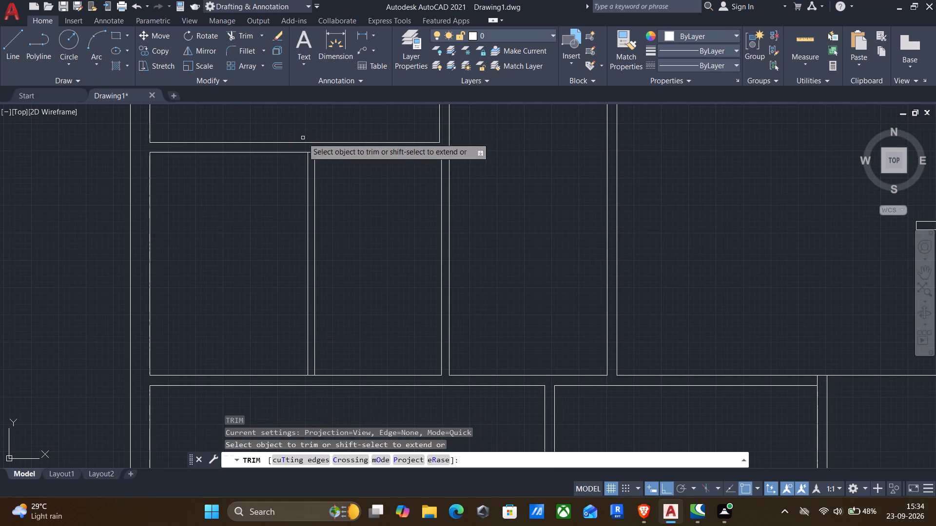
pyautogui.scroll(5, 304, 138)
pyautogui.moveTo(349, 224); pyautogui.dragTo(347, 296)
pyautogui.scroll(-5, 342, 303)
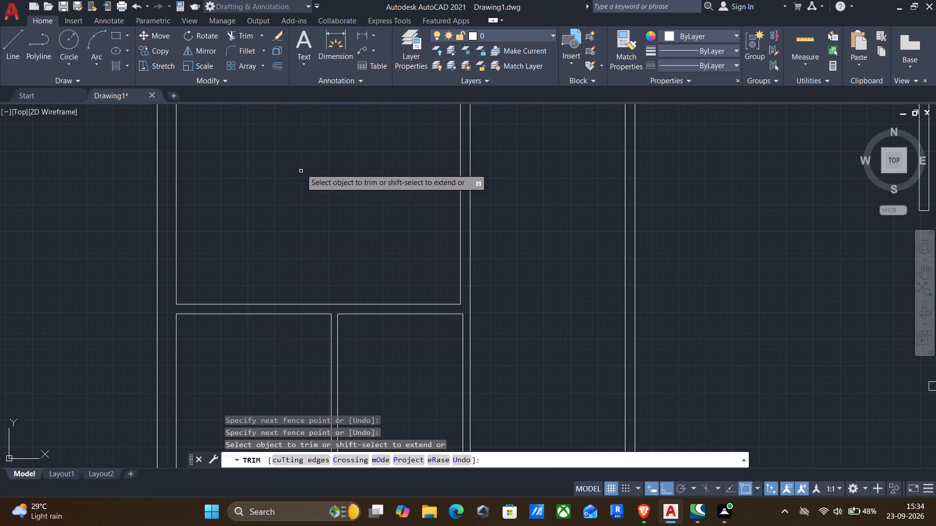
pyautogui.scroll(-2, 311, 253)
pyautogui.scroll(4, 319, 374)
pyautogui.scroll(4, 307, 319)
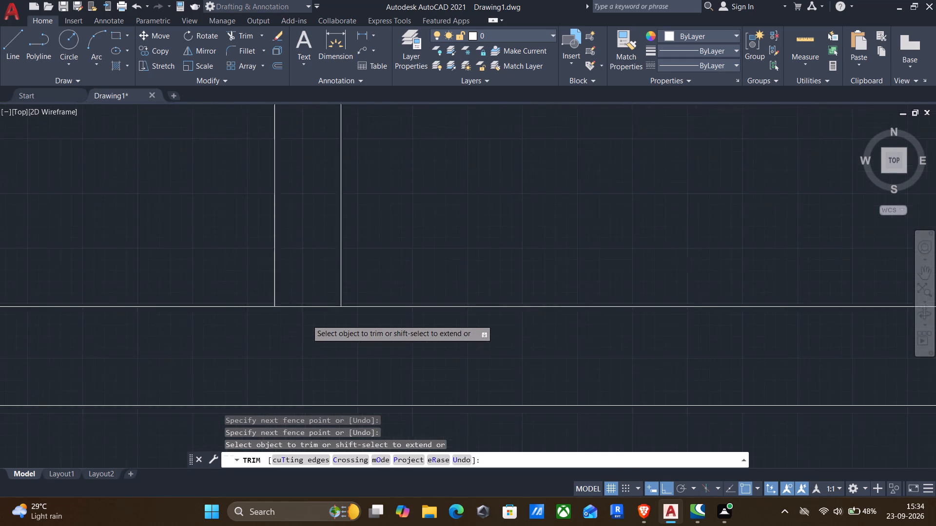
pyautogui.moveTo(307, 320); pyautogui.dragTo(321, 238)
pyautogui.scroll(-8, 321, 239)
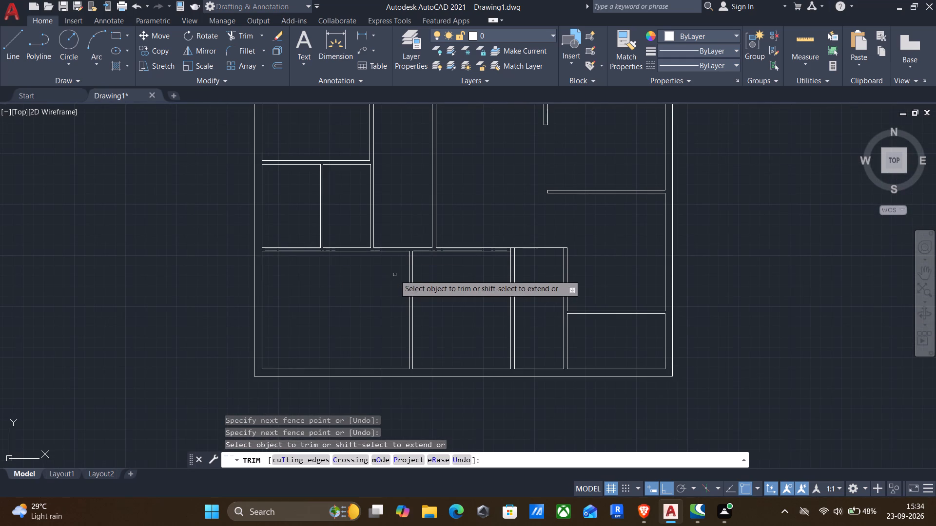
pyautogui.press('Escape')
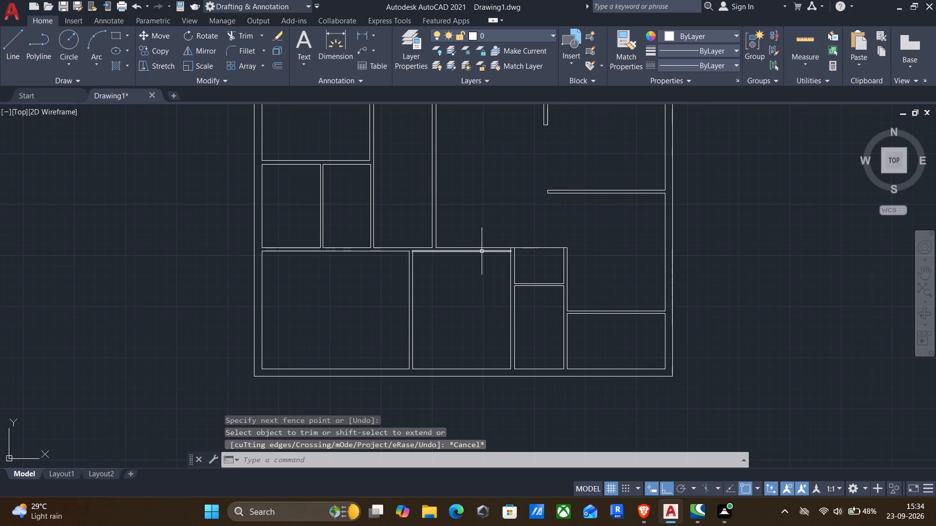
# Offset the inner top wall line of the narrow room beside the upper-left room 8' downward.
pyautogui.moveTo(409, 217); pyautogui.dragTo(400, 279, button='middle')
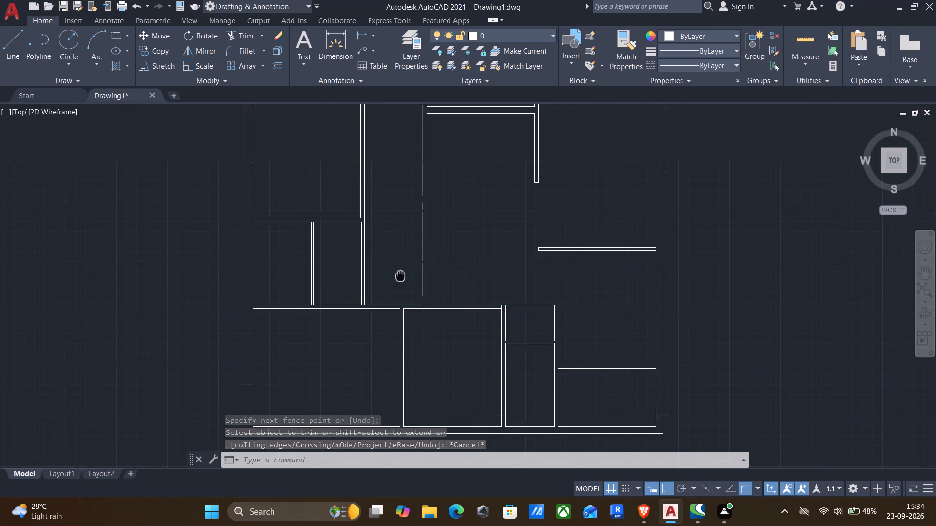
pyautogui.moveTo(400, 279); pyautogui.dragTo(400, 284, button='middle')
pyautogui.scroll(-2, 400, 284)
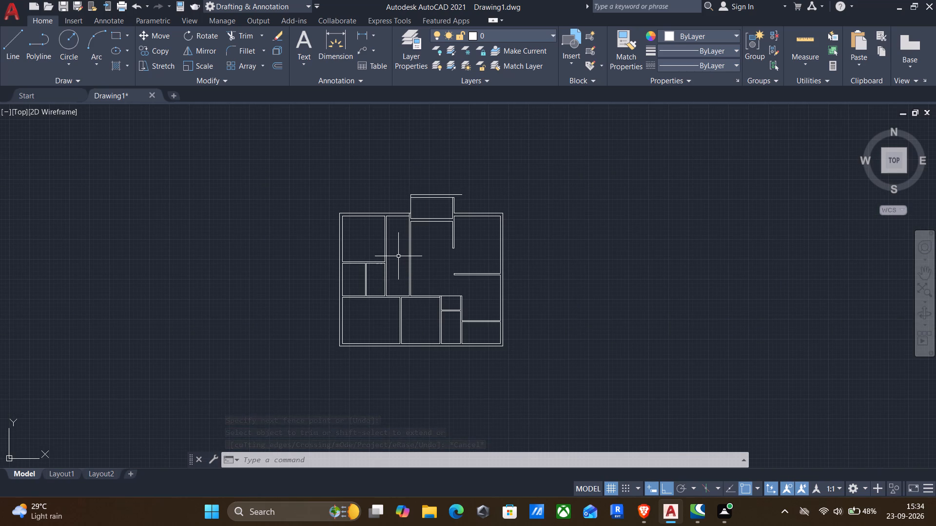
pyautogui.scroll(3, 398, 256)
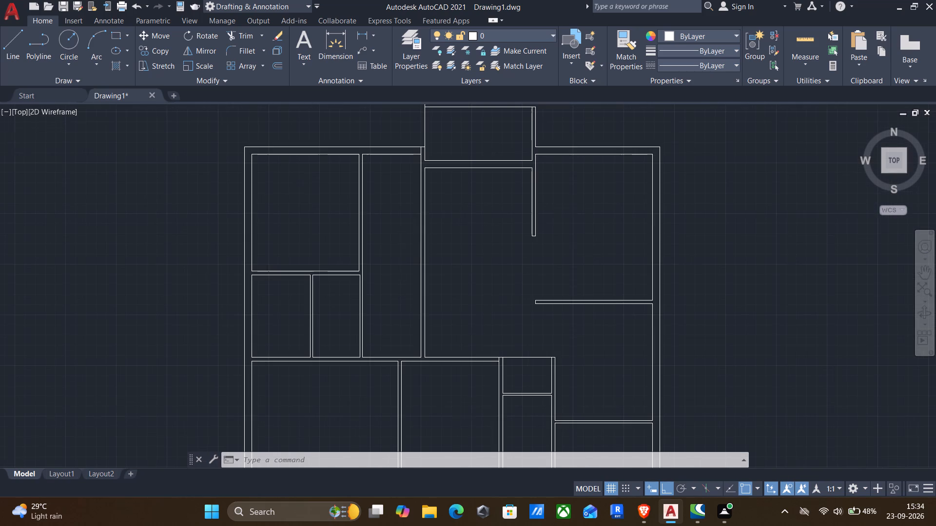
pyautogui.scroll(-1, 397, 236)
pyautogui.scroll(1, 397, 236)
pyautogui.scroll(-1, 396, 227)
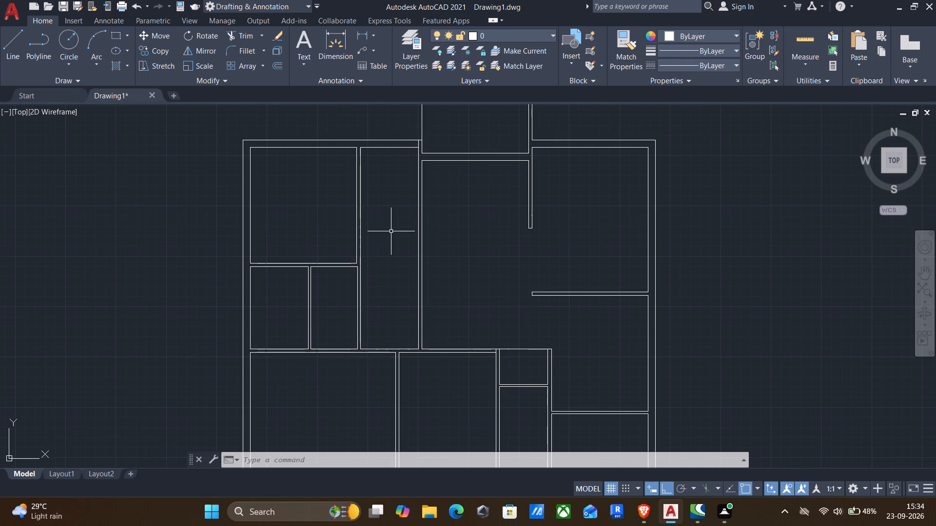
pyautogui.press('o')
pyautogui.press('Return')
pyautogui.click(388, 151)
pyautogui.click(387, 198)
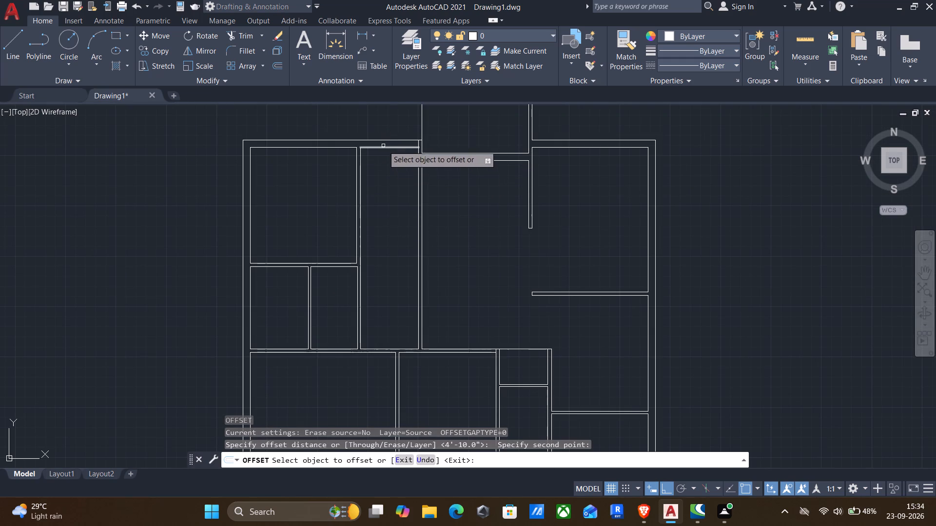
pyautogui.click(383, 145)
pyautogui.click(376, 149)
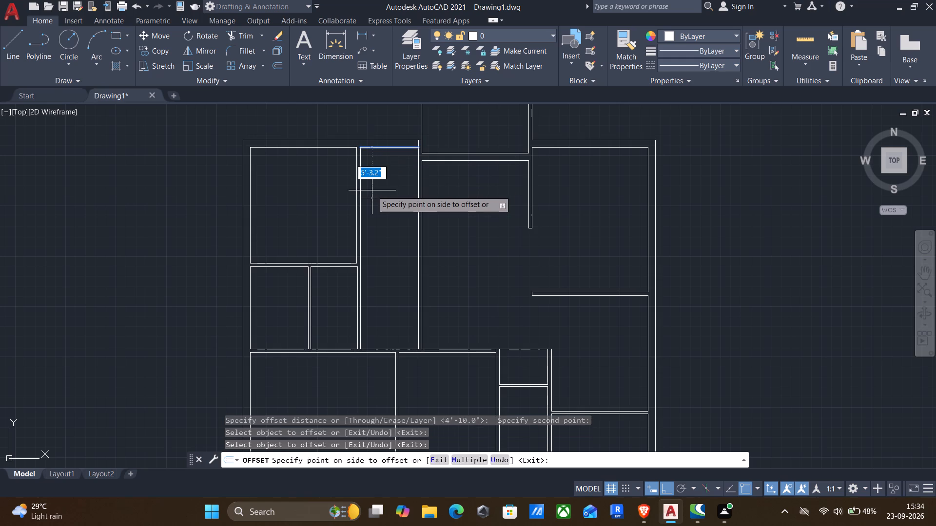
pyautogui.write("8'")
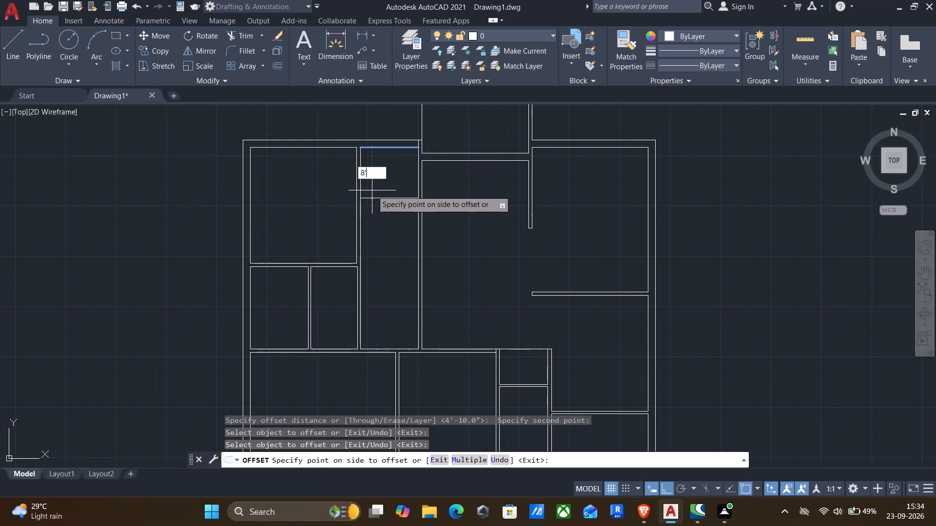
pyautogui.press('Return')
# Offset the new horizontal line in the narrow room 4.5" downward to give the partition its thickness.
pyautogui.click(377, 225)
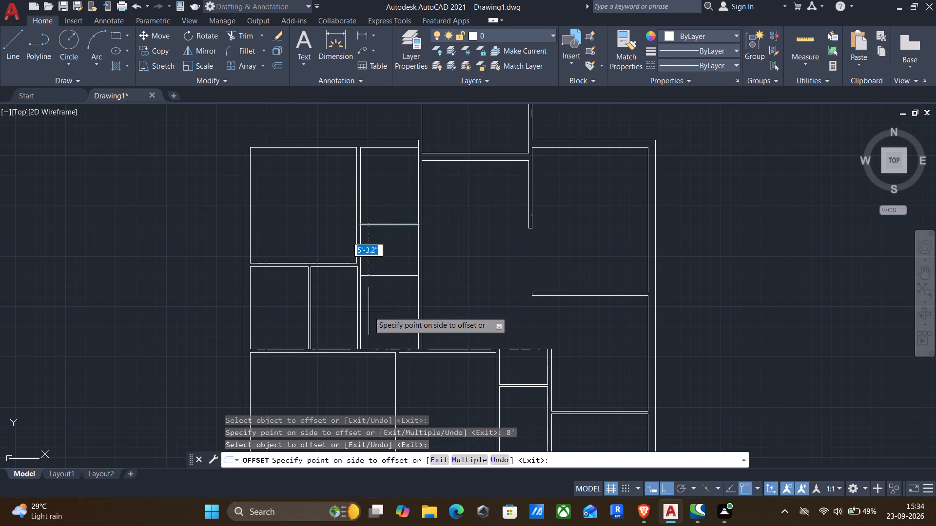
pyautogui.press('4')
pyautogui.write('.5')
pyautogui.hotkey('shift', '"')
pyautogui.press('Return')
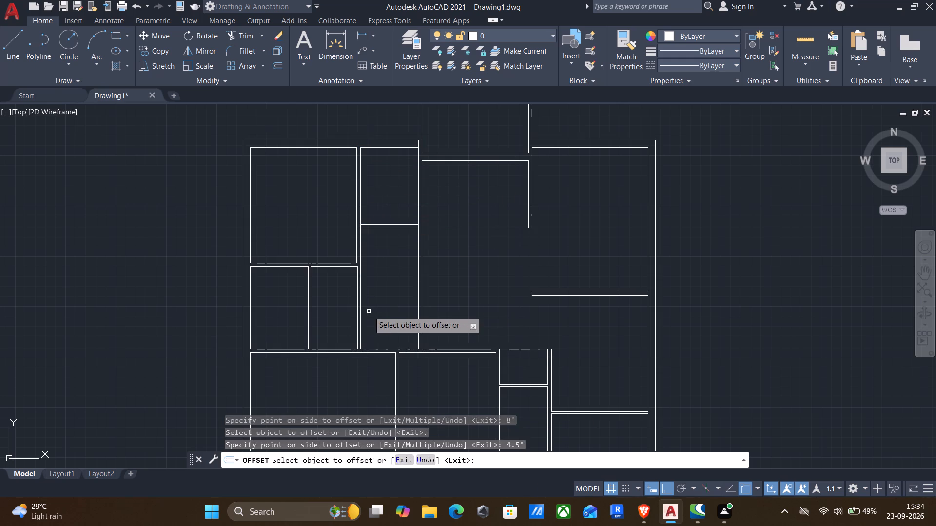
pyautogui.press('Return')
# Extend both lines of the narrow room's new partition at both ends across the side walls.
pyautogui.press('e')
pyautogui.press('x')
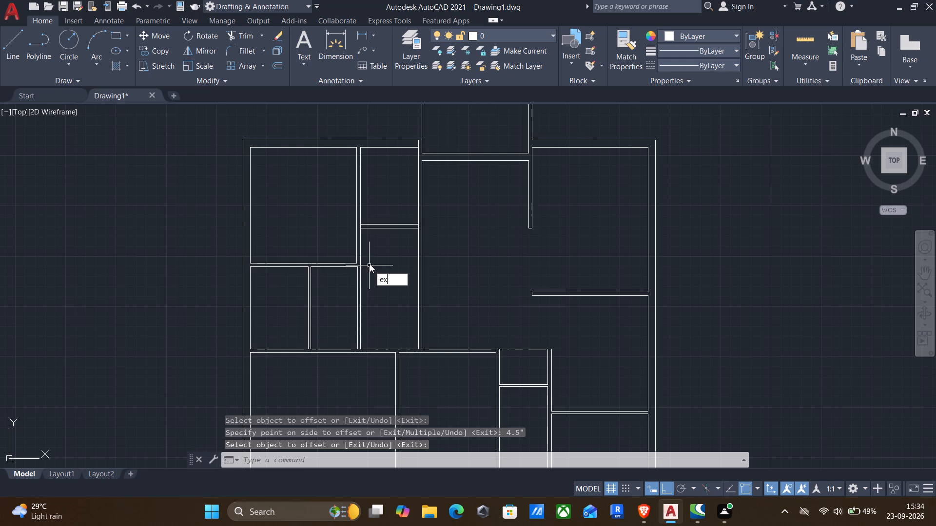
pyautogui.press('Return')
pyautogui.moveTo(379, 263); pyautogui.dragTo(400, 205)
pyautogui.moveTo(392, 234); pyautogui.dragTo(384, 210)
pyautogui.press('Escape')
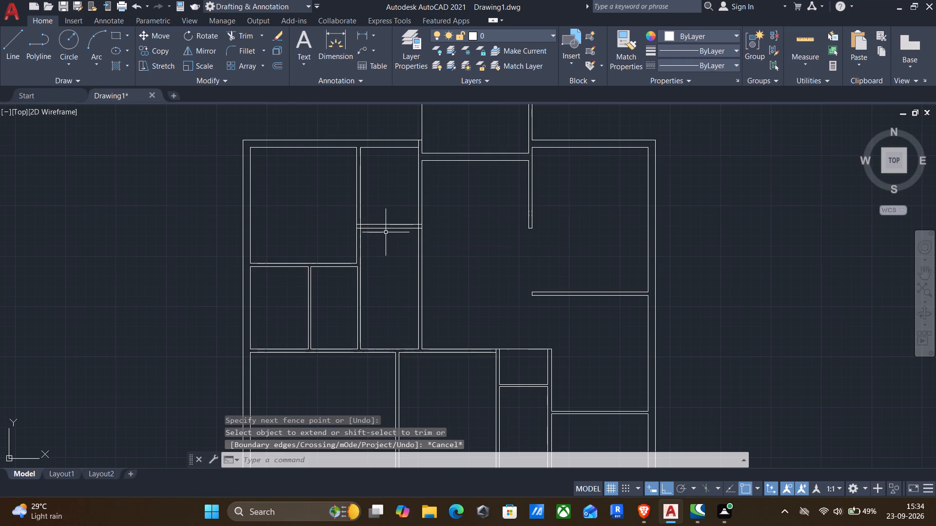
# Trim away both lines of the narrow room's right wall below the new partition.
pyautogui.press('t')
pyautogui.press('r')
pyautogui.press('Return')
pyautogui.moveTo(386, 255); pyautogui.dragTo(413, 257)
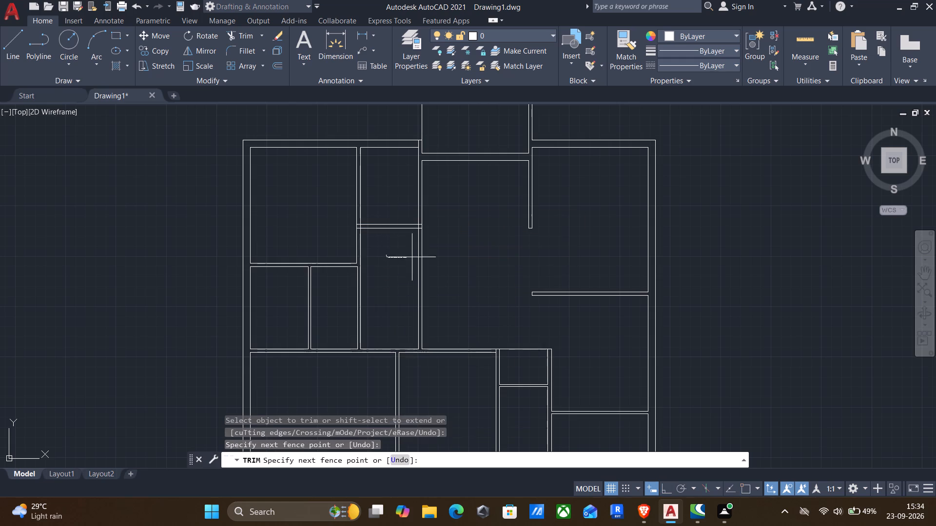
pyautogui.moveTo(413, 257); pyautogui.dragTo(434, 256)
# Trim the overlapping lines at the narrow room's lower-right corner and where its right wall meets the top outer wall.
pyautogui.scroll(5, 421, 217)
pyautogui.moveTo(383, 270); pyautogui.dragTo(375, 289)
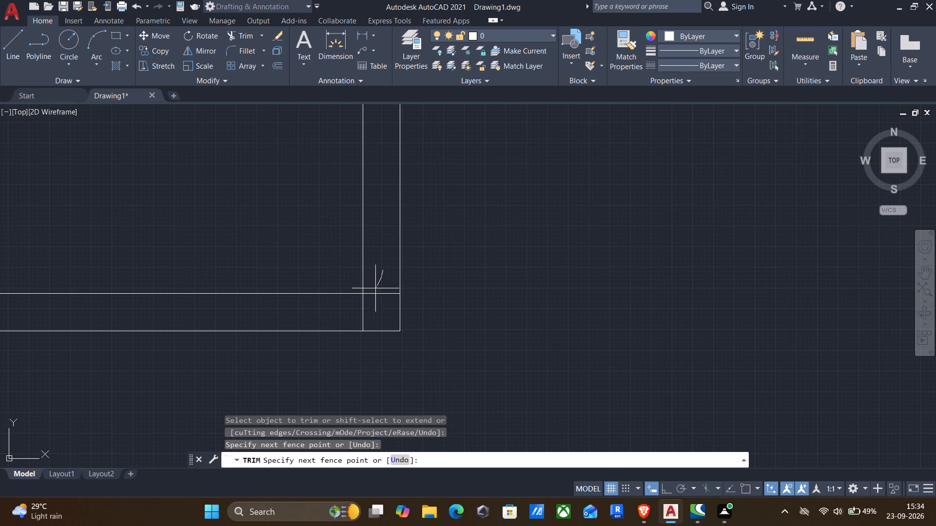
pyautogui.moveTo(375, 289); pyautogui.dragTo(331, 309)
pyautogui.scroll(-5, 331, 309)
pyautogui.scroll(5, 336, 230)
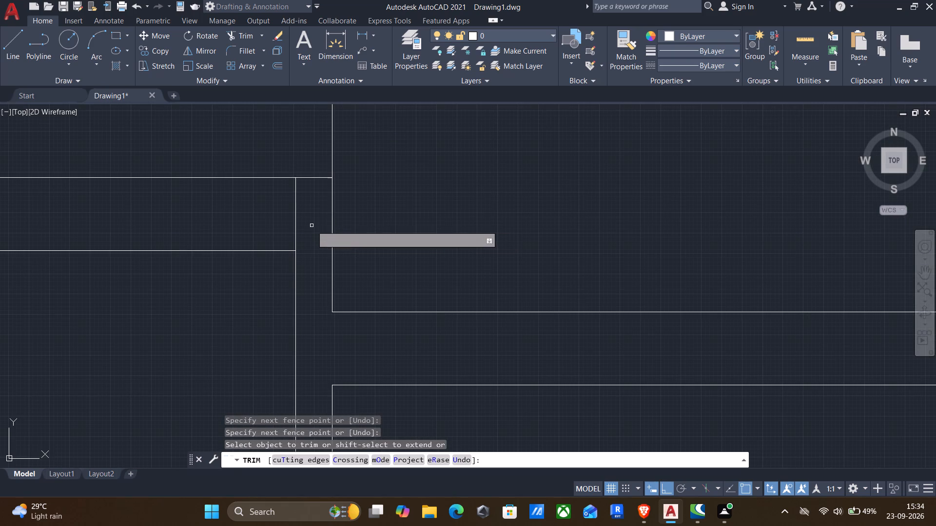
pyautogui.moveTo(307, 226); pyautogui.dragTo(283, 222)
# Trim the overlapping line segments where the new partition meets the narrow room's left wall.
pyautogui.scroll(-4, 259, 225)
pyautogui.scroll(4, 156, 361)
pyautogui.scroll(2, 196, 346)
pyautogui.moveTo(209, 346); pyautogui.dragTo(233, 209)
pyautogui.moveTo(242, 232); pyautogui.dragTo(307, 274)
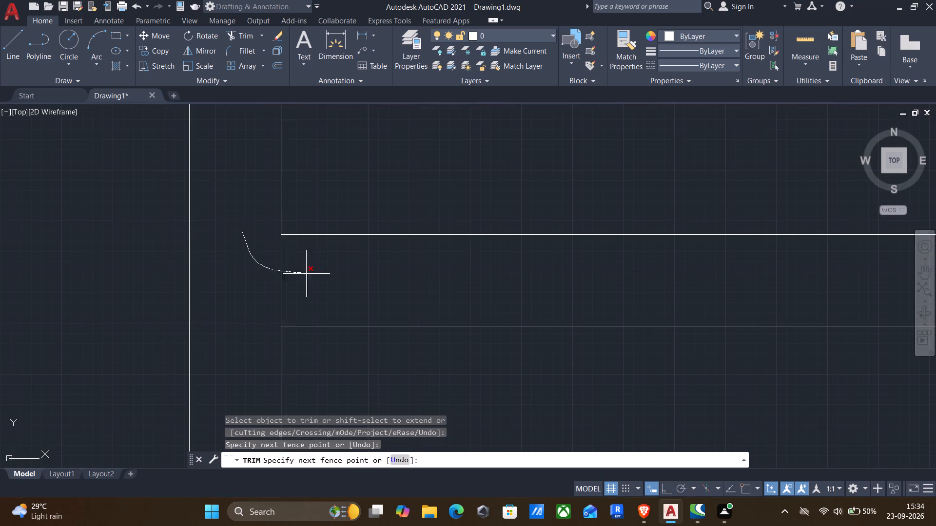
pyautogui.moveTo(307, 274); pyautogui.dragTo(342, 278)
pyautogui.scroll(-4, 343, 279)
pyautogui.scroll(-2, 388, 319)
pyautogui.moveTo(421, 225); pyautogui.dragTo(422, 218, button='middle')
pyautogui.scroll(-2, 453, 297)
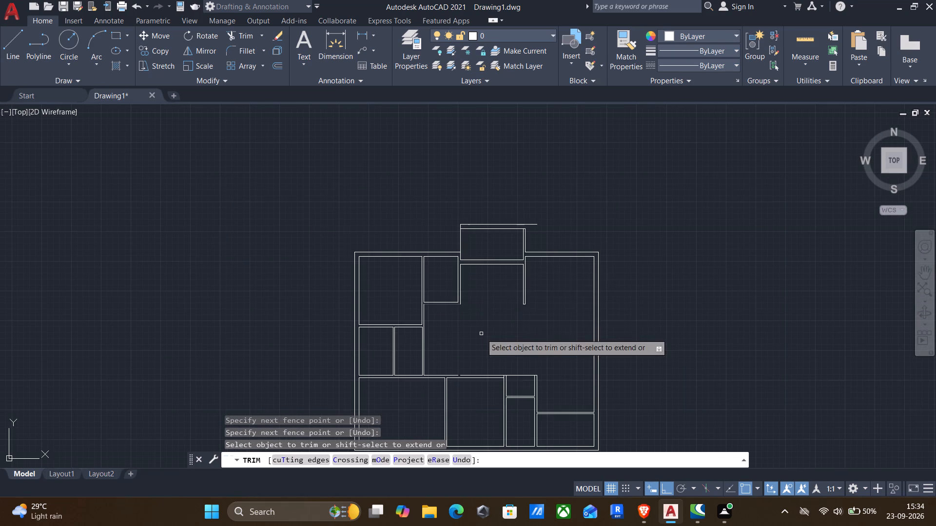
pyautogui.press('Escape')
# Extend the central area's lower wall line across the gap left by the removed wall.
pyautogui.press('e')
pyautogui.press('x')
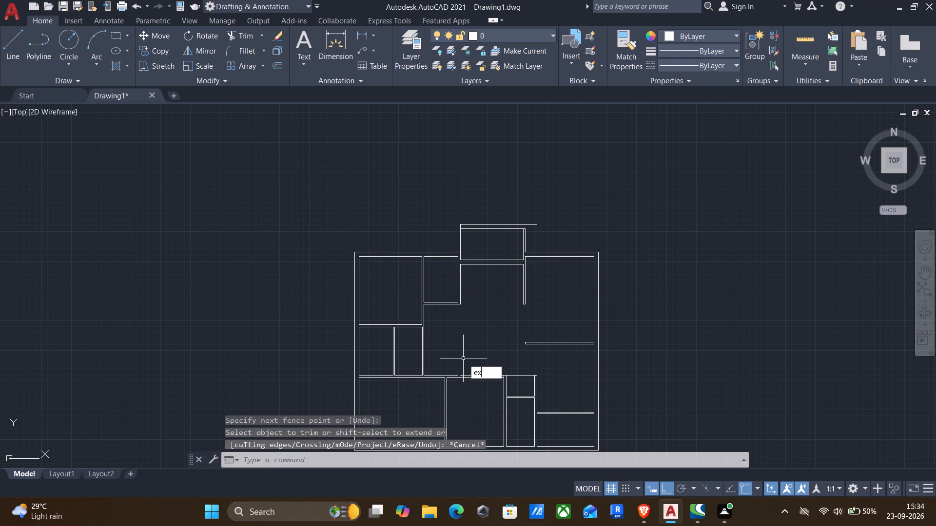
pyautogui.press('Return')
pyautogui.scroll(3, 460, 371)
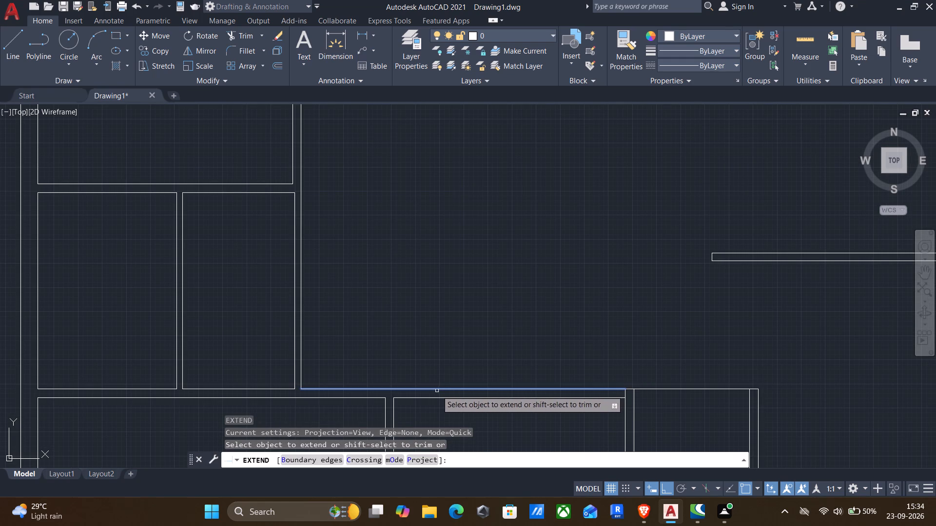
pyautogui.click(434, 389)
pyautogui.scroll(-1, 409, 377)
pyautogui.press('Escape')
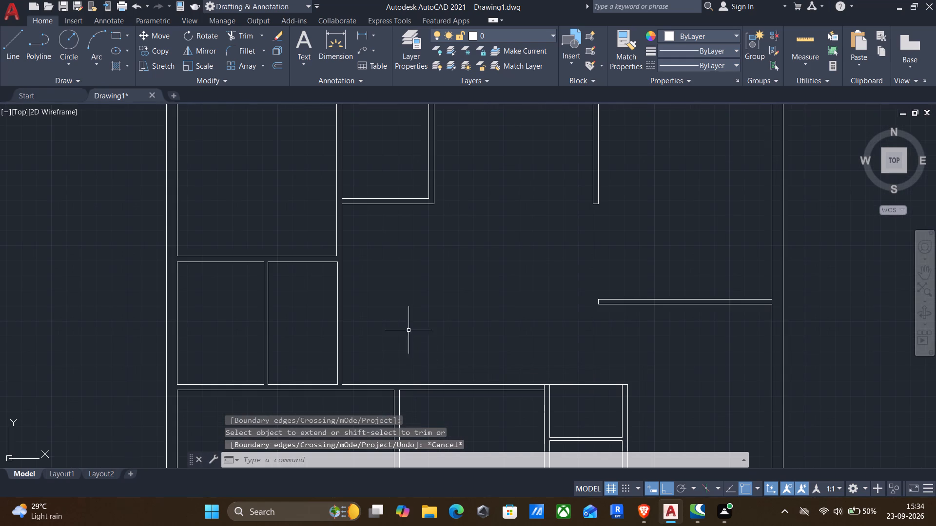
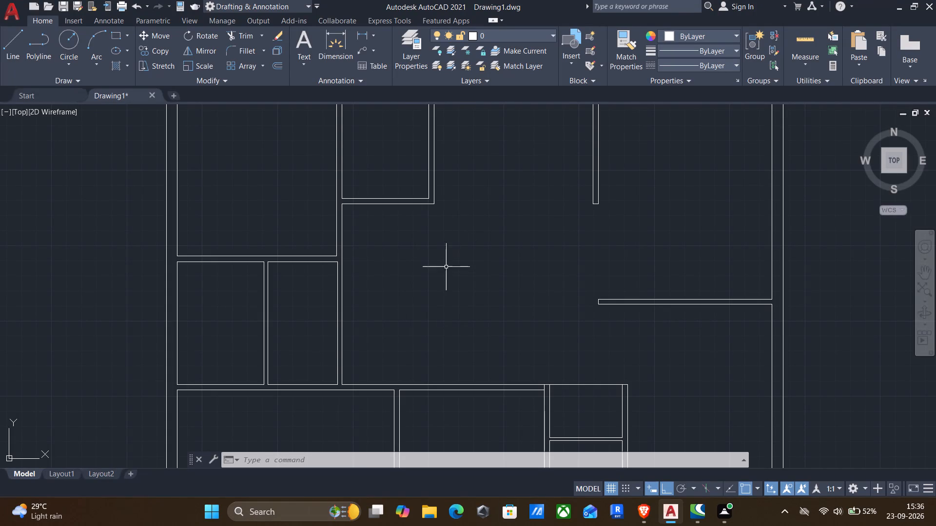
# Offset the outer right wall line of the projecting top room 4.5" outward.
pyautogui.moveTo(483, 215); pyautogui.dragTo(453, 400, button='middle')
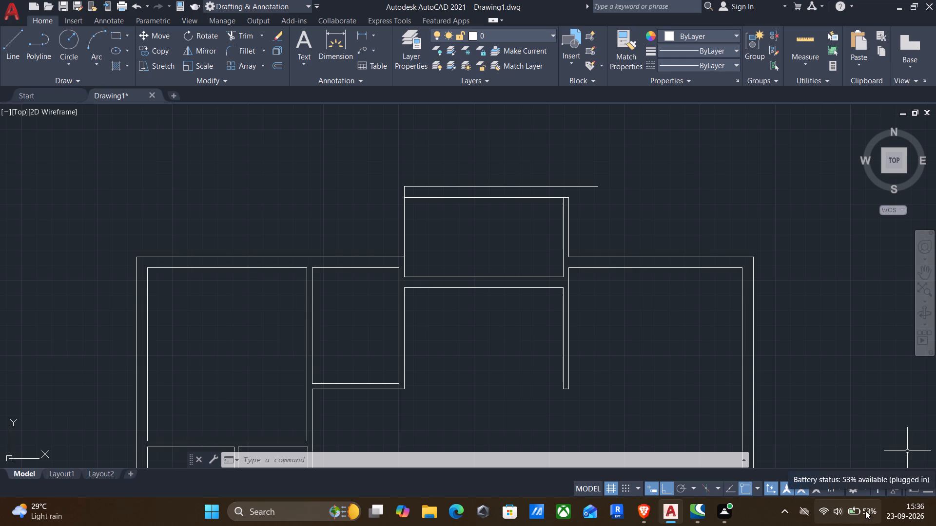
pyautogui.scroll(-1, 889, 518)
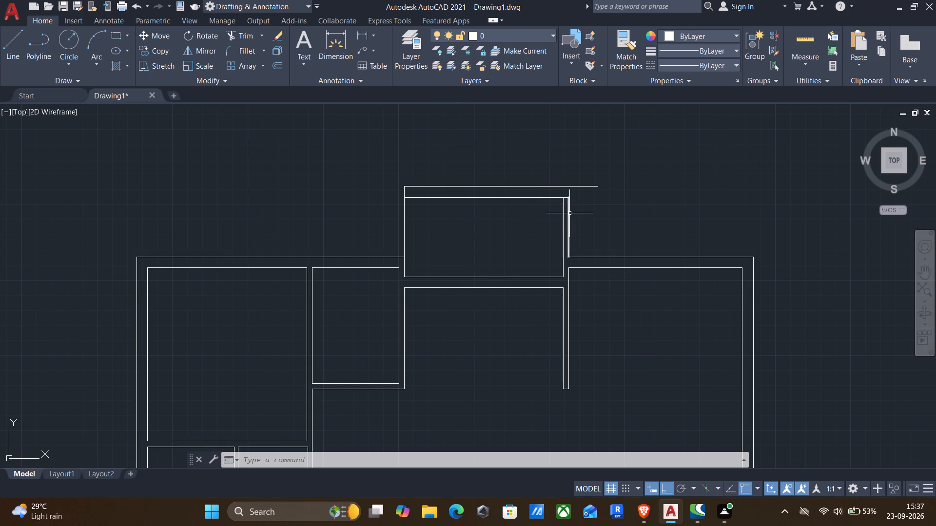
pyautogui.scroll(2, 570, 213)
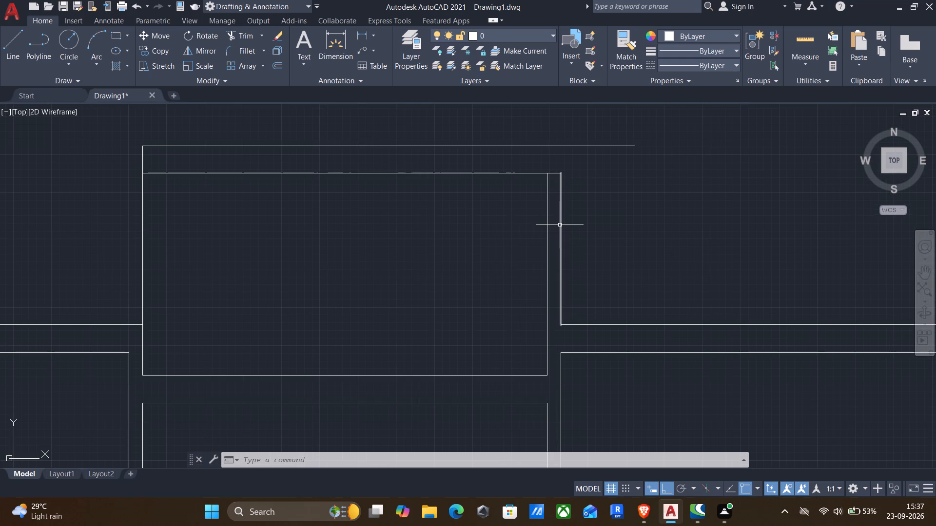
pyautogui.press('o')
pyautogui.press('Return')
pyautogui.moveTo(558, 234); pyautogui.dragTo(570, 233)
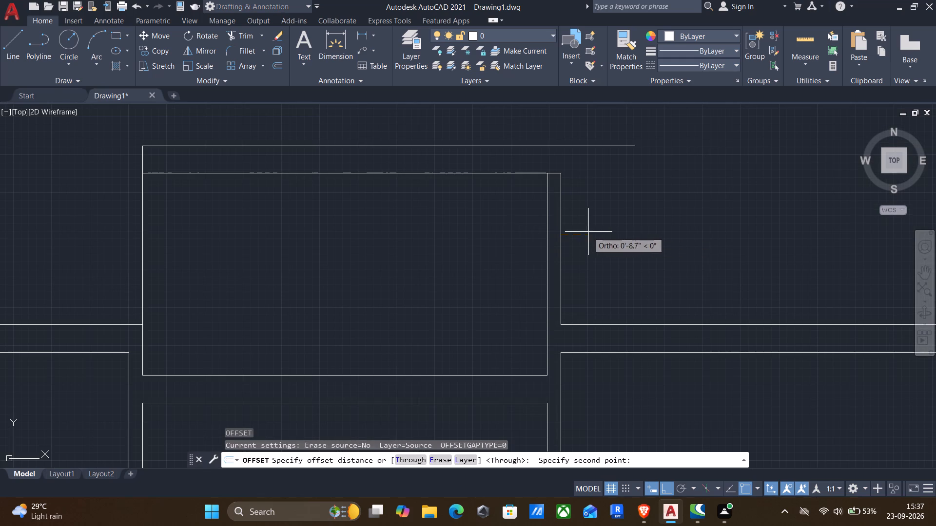
pyautogui.click(589, 230)
pyautogui.click(560, 243)
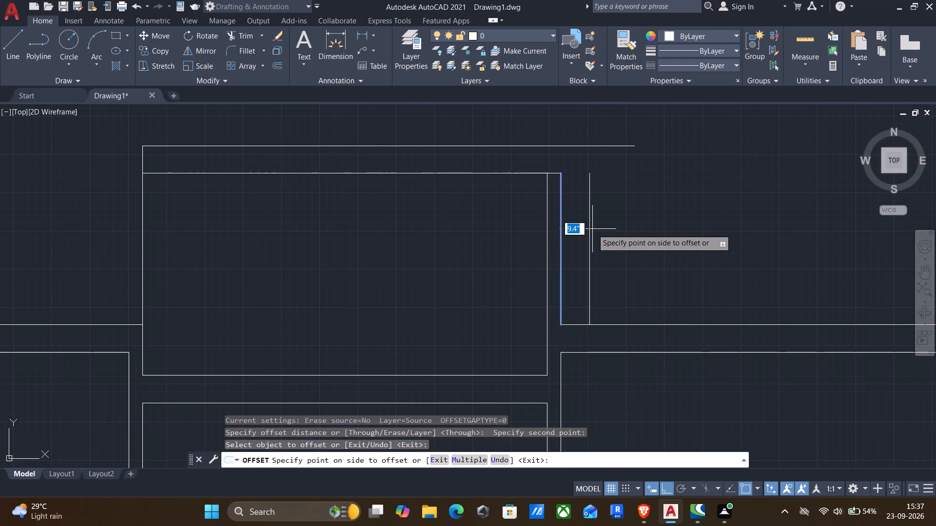
pyautogui.write('4.5"')
pyautogui.press('Return')
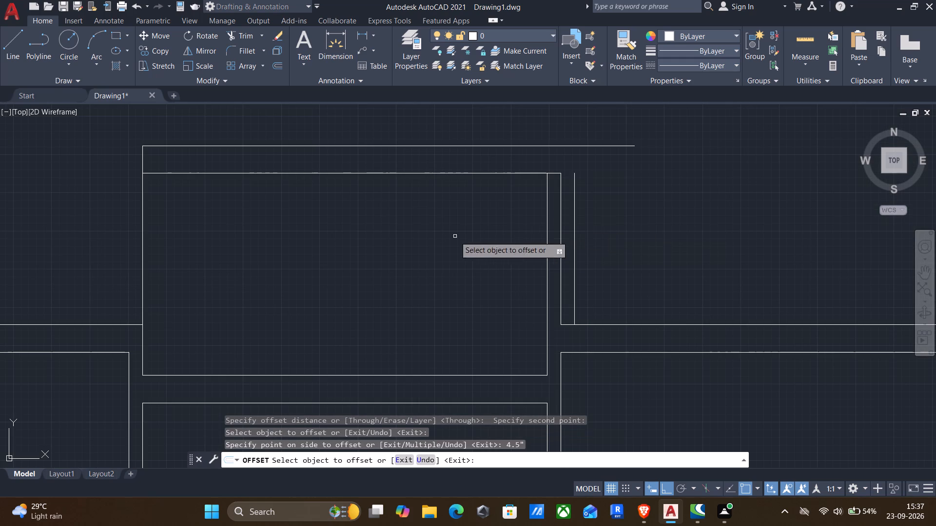
# Offset the left wall line of the projecting top room 9" outward.
pyautogui.click(141, 253)
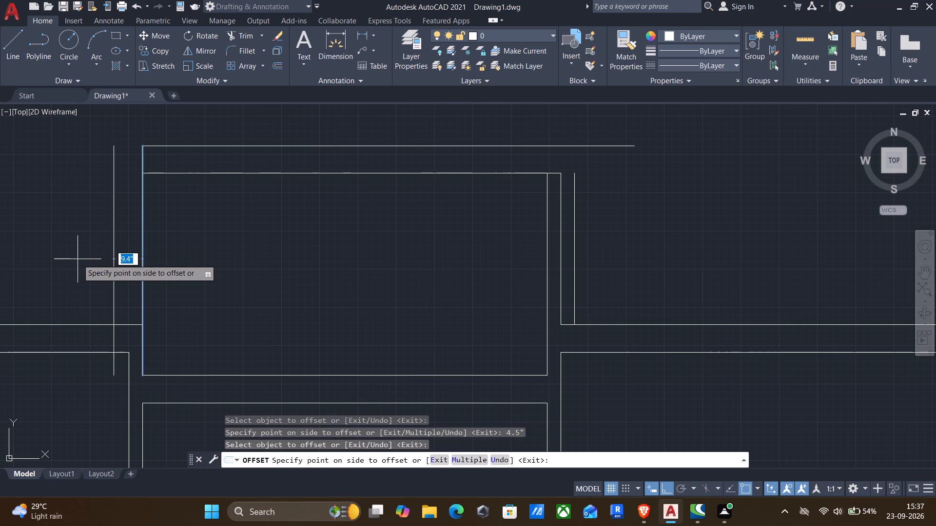
pyautogui.press('9')
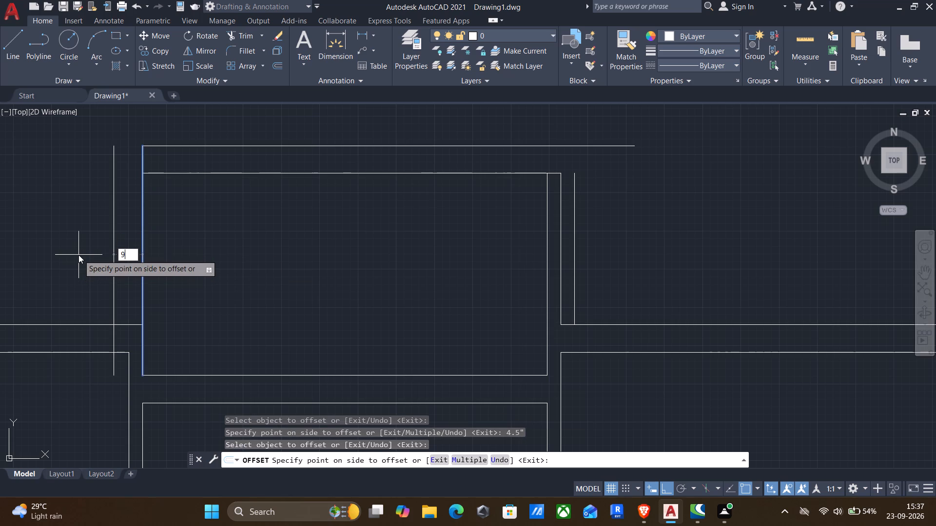
pyautogui.hotkey('shift', '"')
pyautogui.press('Return')
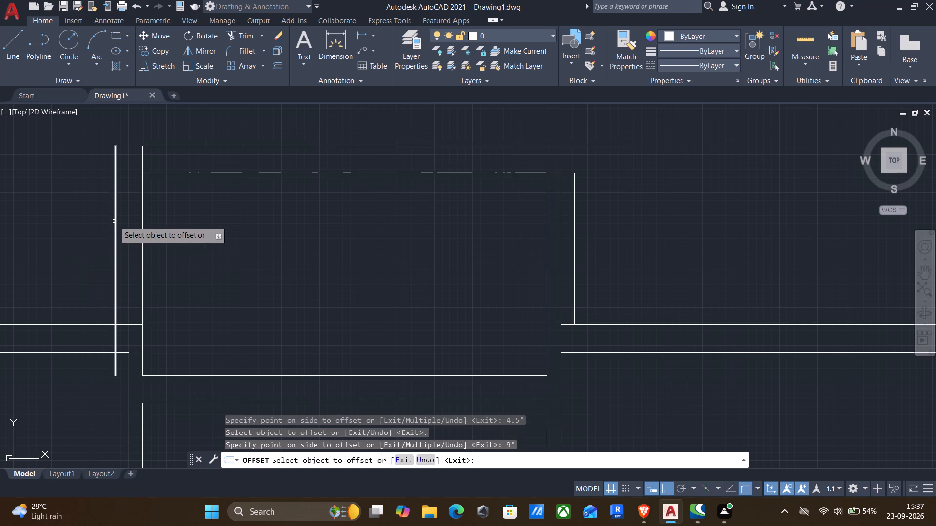
pyautogui.press('Return')
# Fillet both new side lines with the projecting room's topmost line to form sharp outer corners.
pyautogui.press('f')
pyautogui.press('Return')
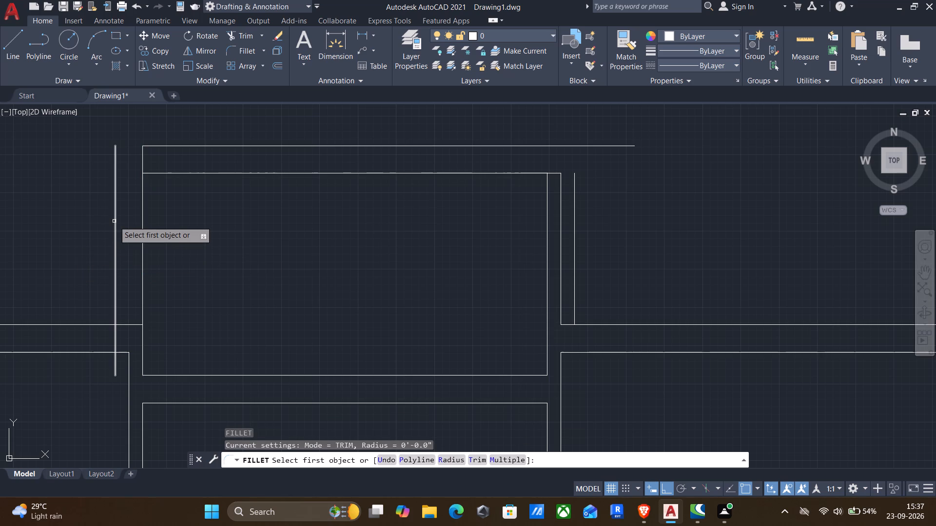
pyautogui.click(114, 219)
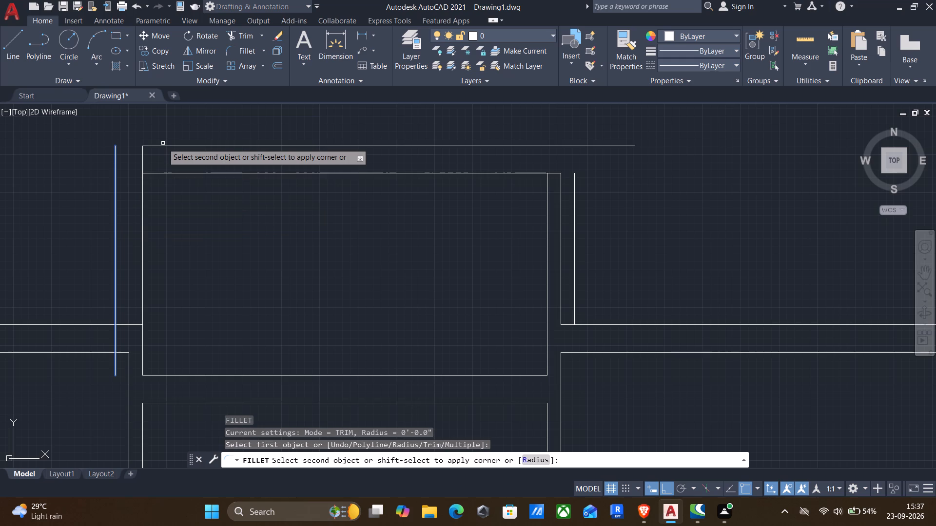
pyautogui.click(159, 145)
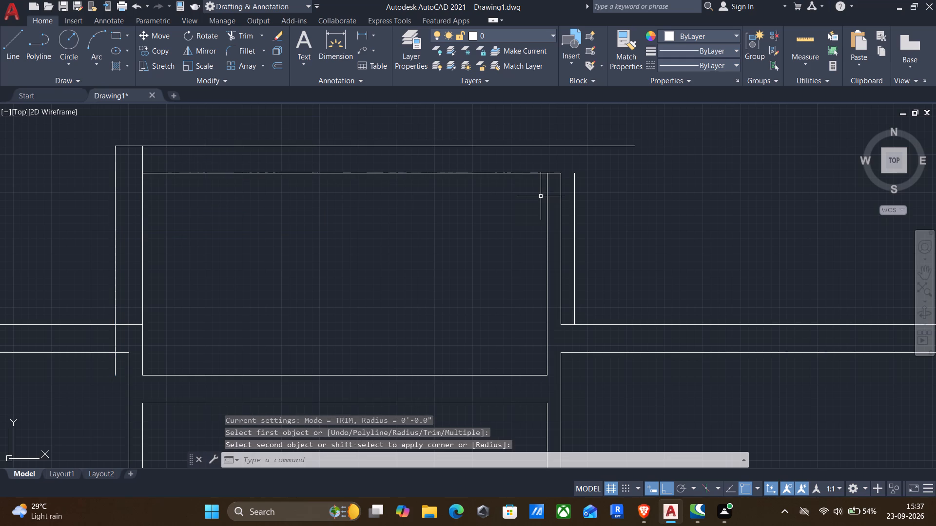
pyautogui.press('Return')
pyautogui.click(576, 240)
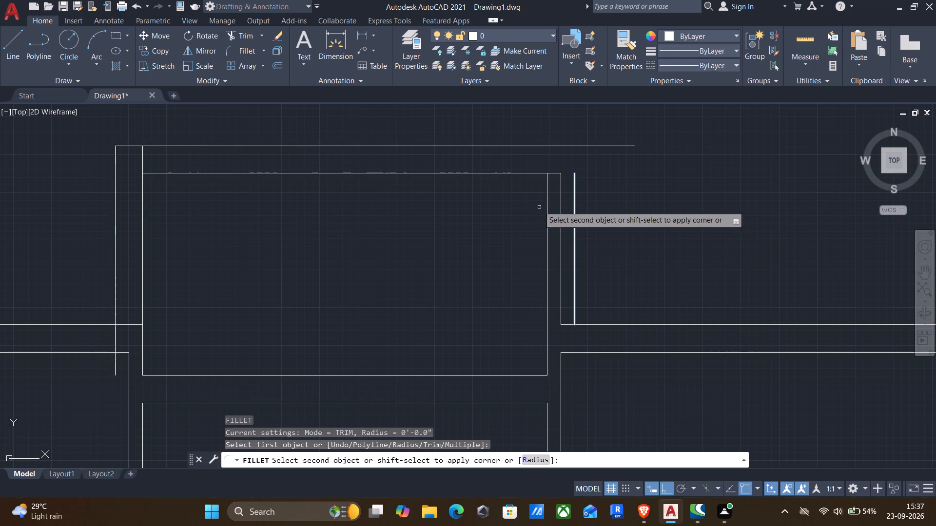
pyautogui.click(464, 147)
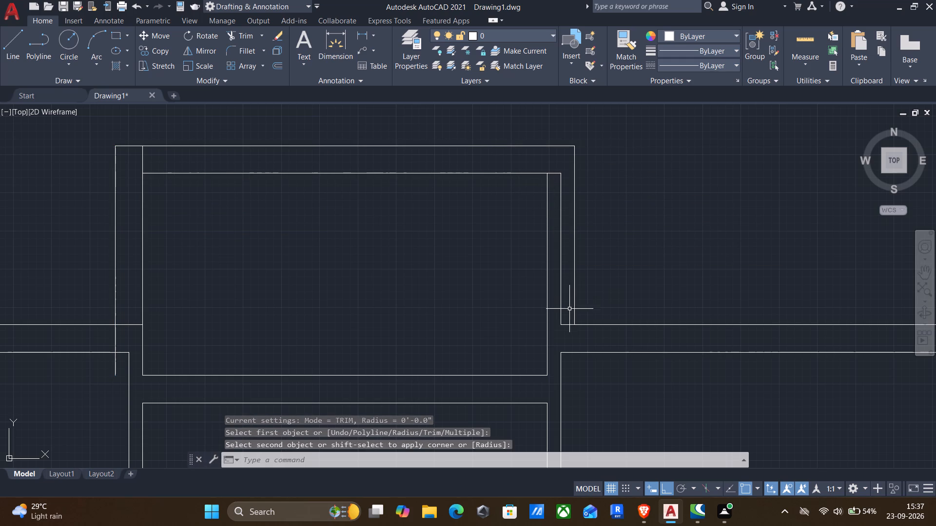
# Fillet the projecting room's new outer right line with the main top outer wall line to its right.
pyautogui.press('Return')
pyautogui.click(574, 284)
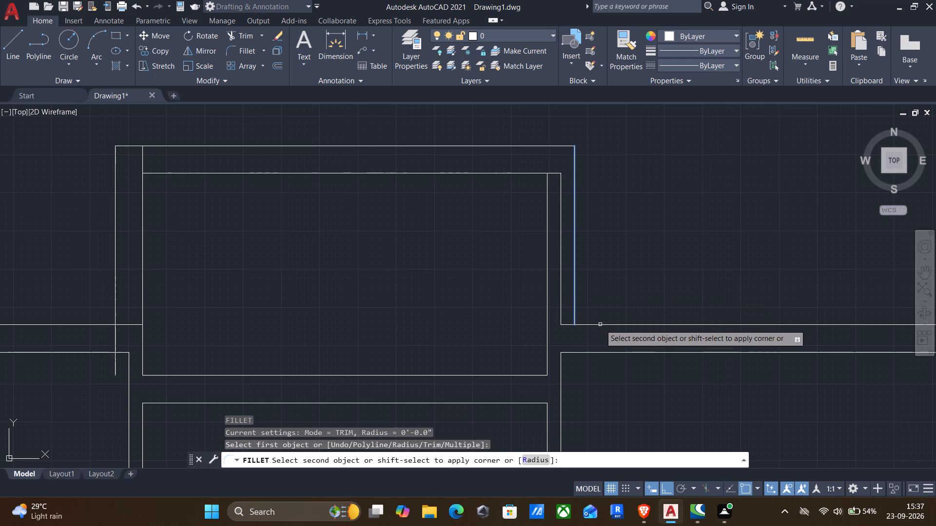
pyautogui.click(601, 325)
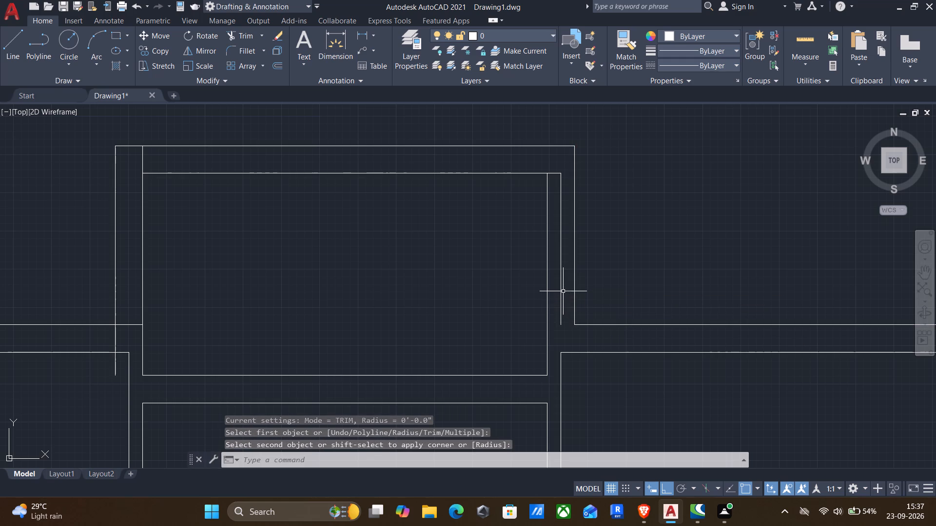
# Fillet the projecting room's inner right line with its inner top line into a sharp corner.
pyautogui.press('Return')
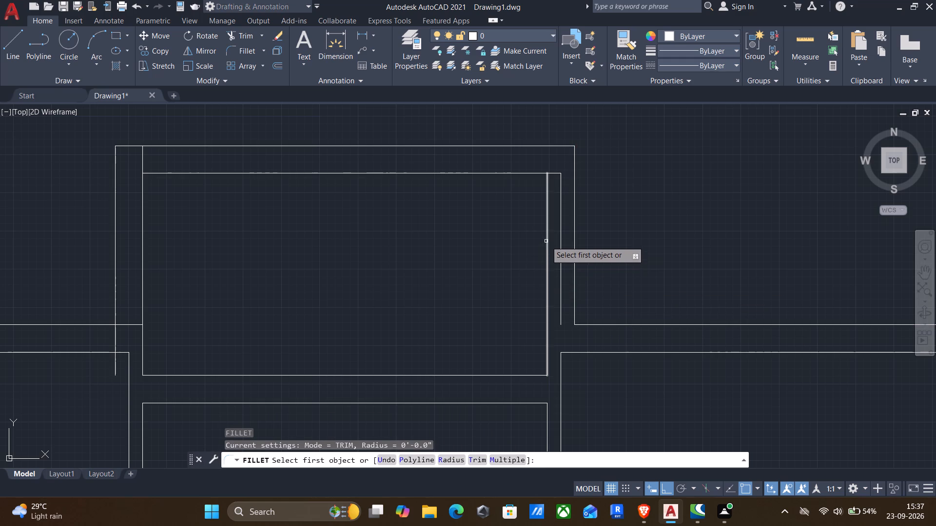
pyautogui.click(546, 241)
pyautogui.click(475, 174)
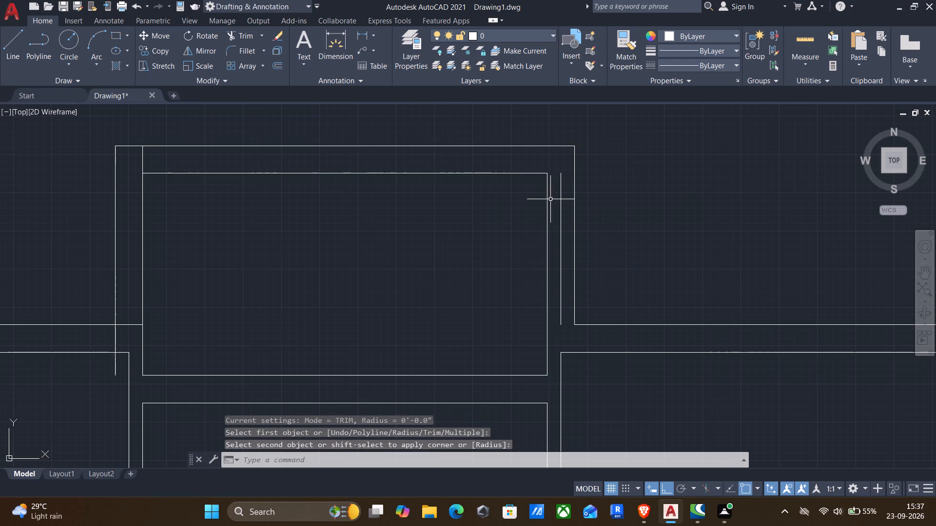
# Delete the leftover vertical line inside the projecting room's right wall.
pyautogui.click(561, 206)
pyautogui.press('Delete')
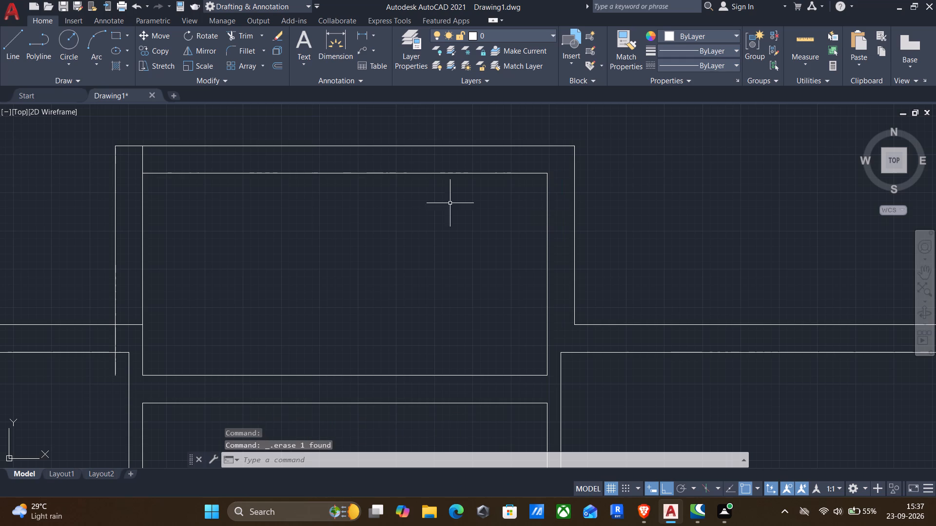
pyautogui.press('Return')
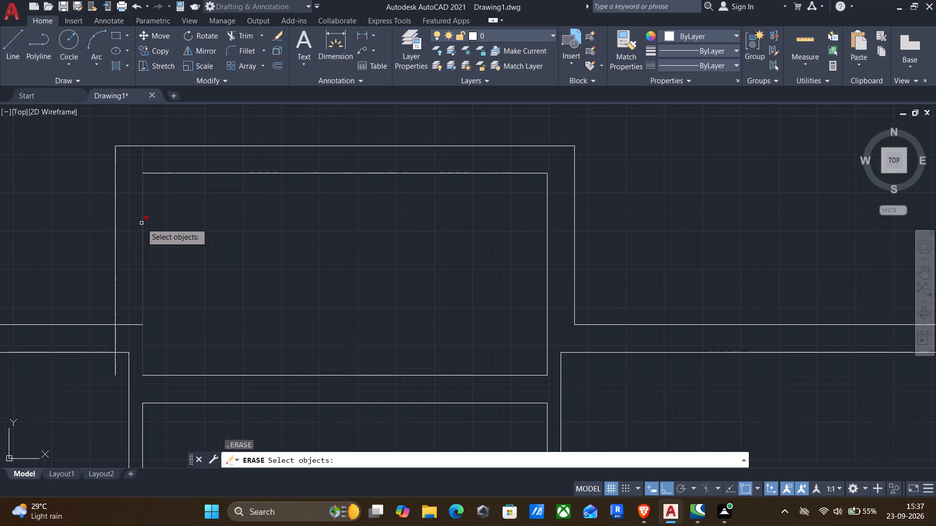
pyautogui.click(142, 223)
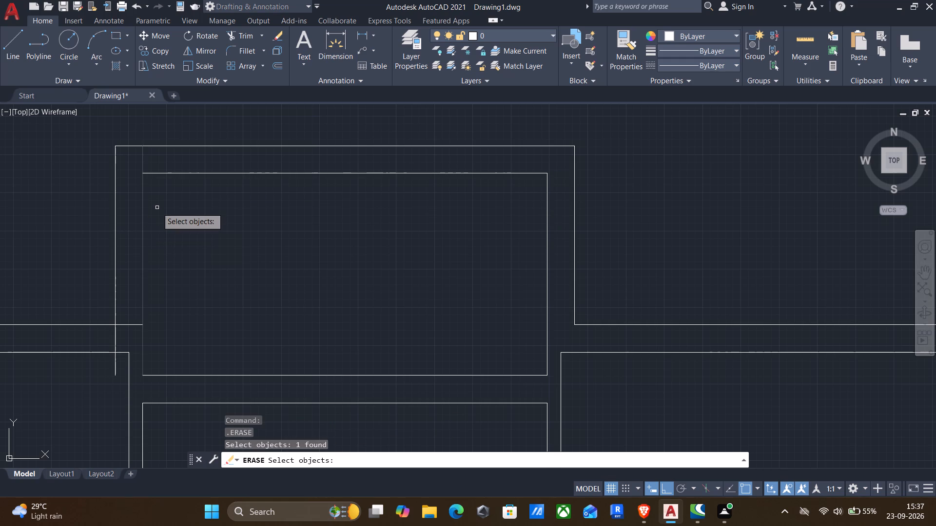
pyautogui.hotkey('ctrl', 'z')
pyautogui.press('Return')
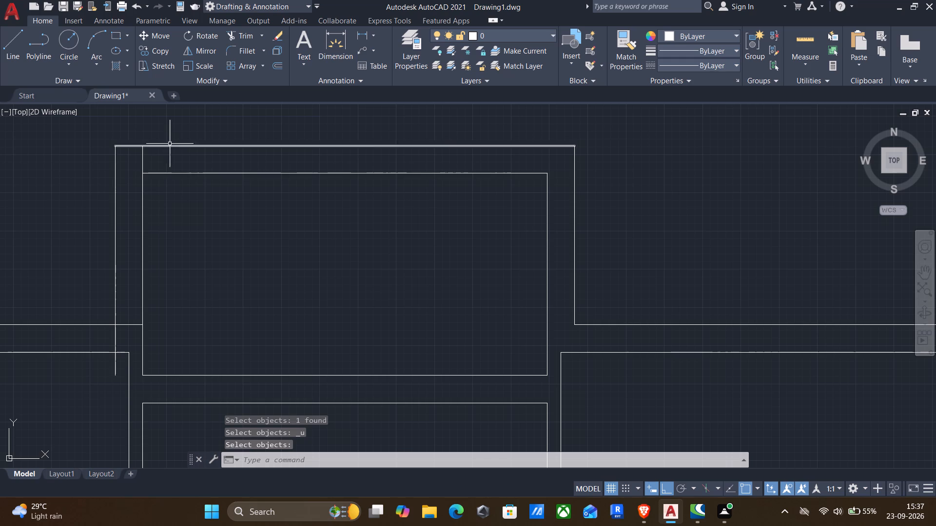
# Fillet the projecting room's inner left line with its inner top line into a sharp corner.
pyautogui.press('Up')
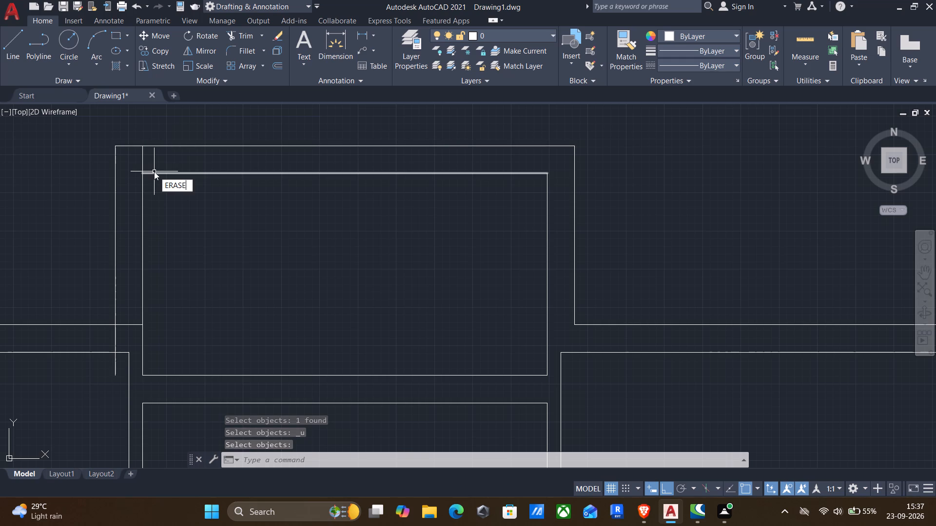
pyautogui.press('Up')
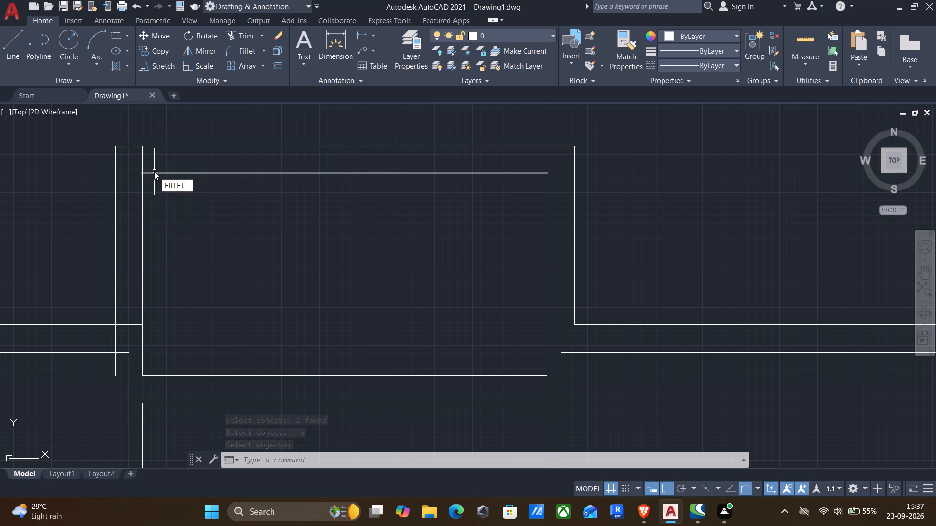
pyautogui.press('Return')
pyautogui.click(141, 193)
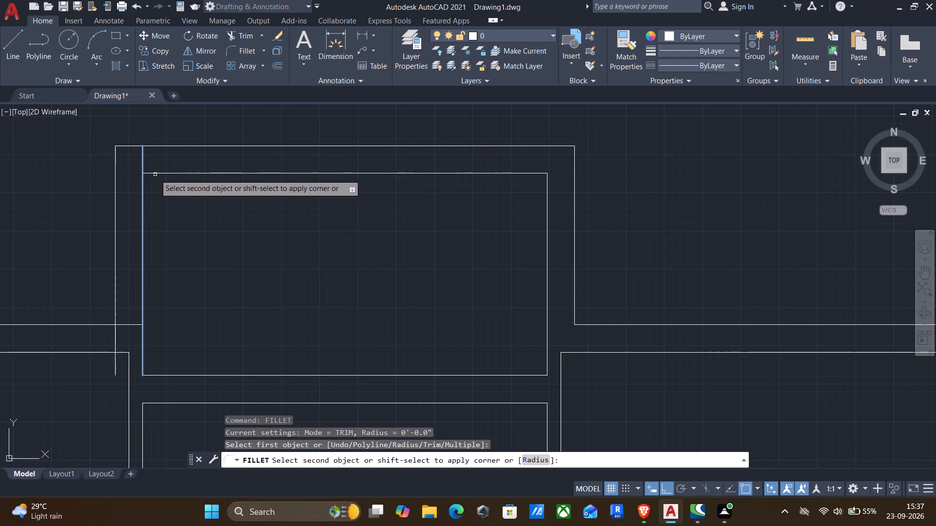
pyautogui.click(156, 173)
# Trim the overlapping line segments where the projecting room's left wall meets the main top outer wall.
pyautogui.moveTo(131, 256); pyautogui.dragTo(157, 227, button='middle')
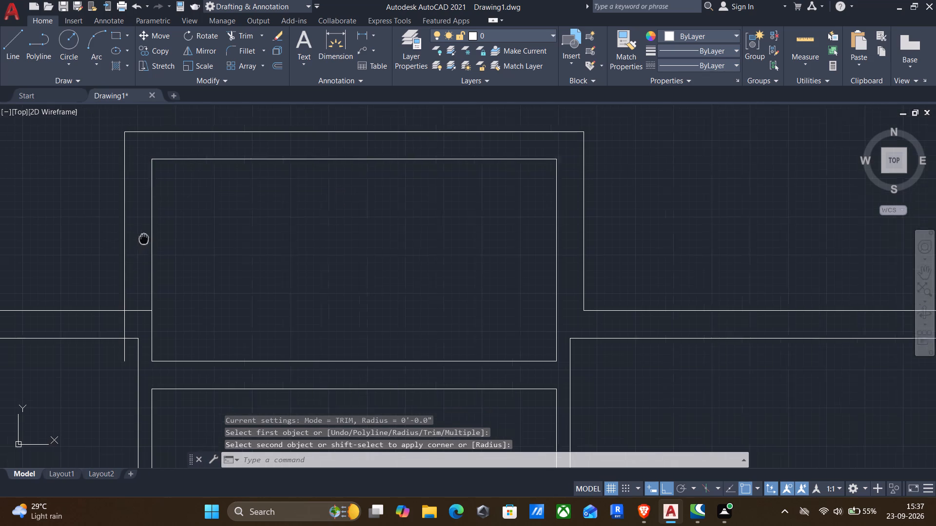
pyautogui.moveTo(157, 227); pyautogui.dragTo(296, 101, button='middle')
pyautogui.moveTo(263, 224); pyautogui.dragTo(262, 266, button='middle')
pyautogui.write('tr')
pyautogui.press('Return')
pyautogui.moveTo(292, 198); pyautogui.dragTo(295, 204)
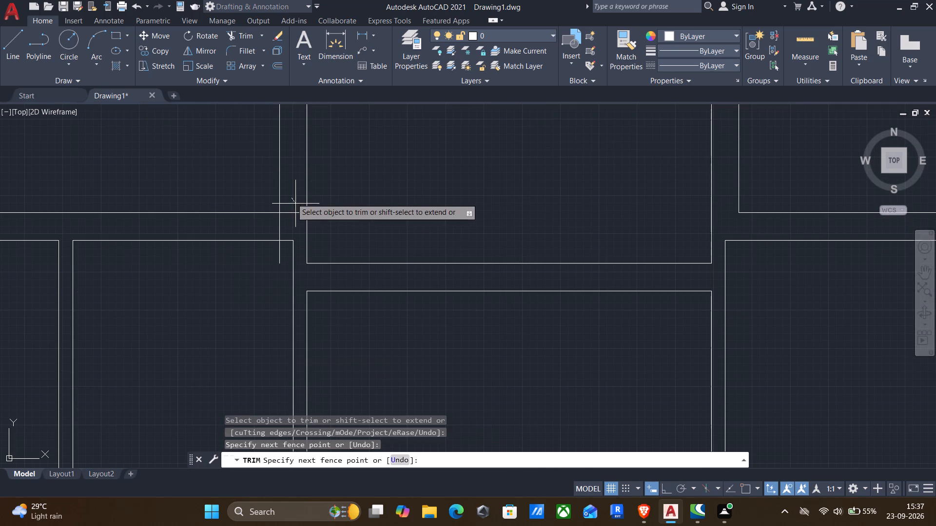
pyautogui.moveTo(295, 204); pyautogui.dragTo(272, 227)
pyautogui.scroll(3, 276, 253)
pyautogui.moveTo(295, 254); pyautogui.dragTo(234, 261)
pyautogui.scroll(-4, 228, 264)
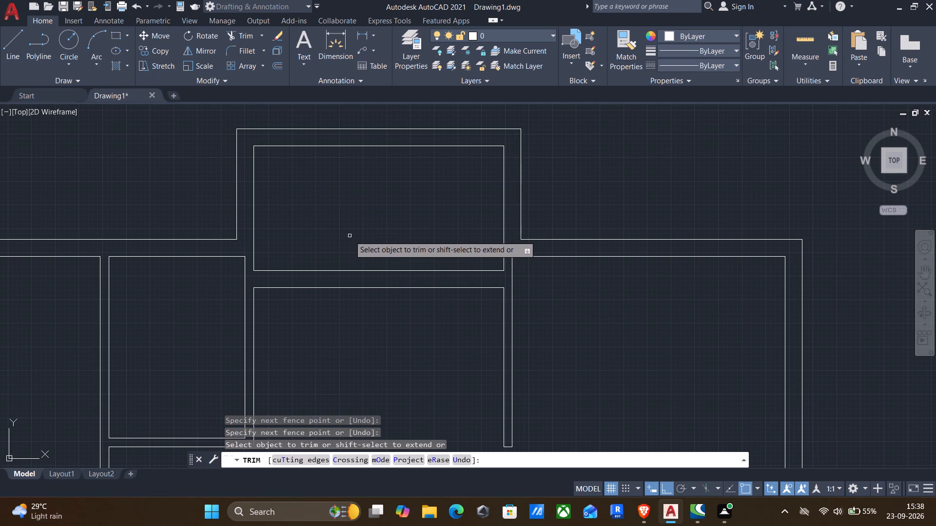
pyautogui.scroll(-1, 351, 233)
pyautogui.moveTo(376, 316); pyautogui.dragTo(377, 310, button='middle')
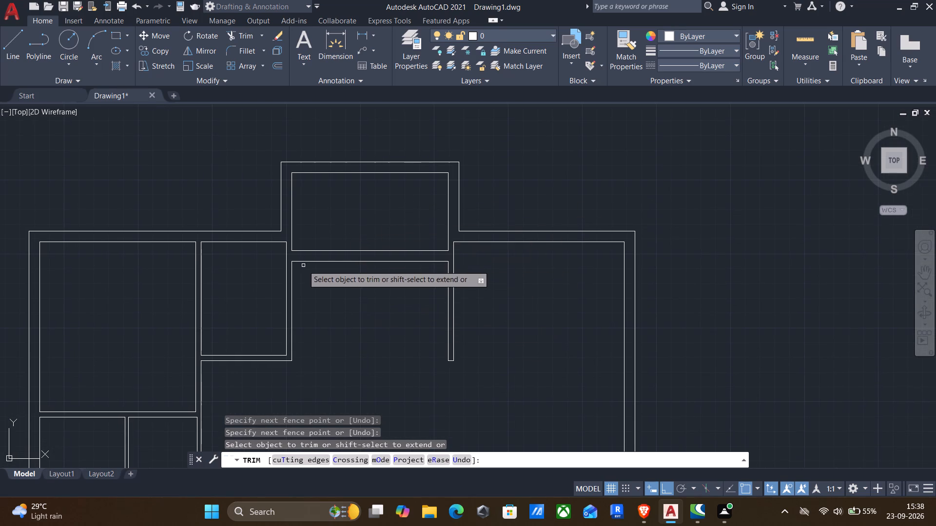
pyautogui.moveTo(437, 169); pyautogui.dragTo(529, 111, button='middle')
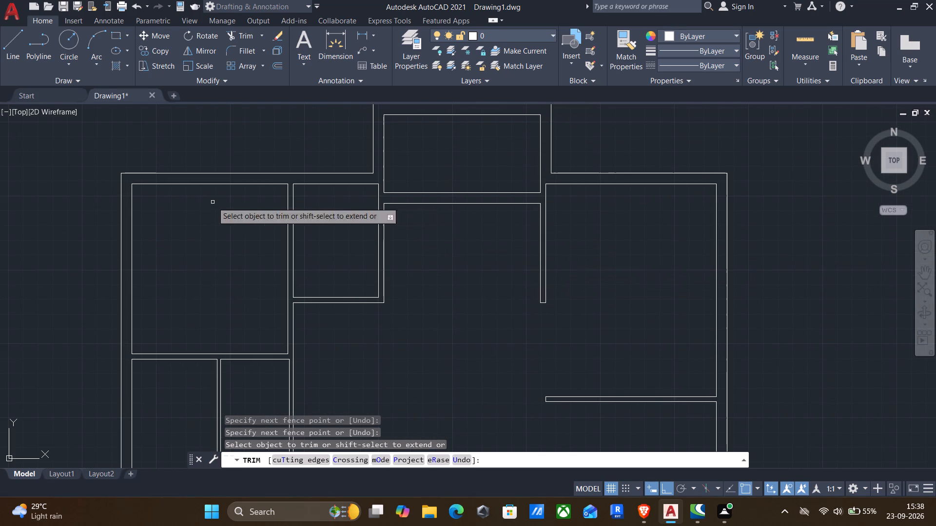
pyautogui.press('Escape')
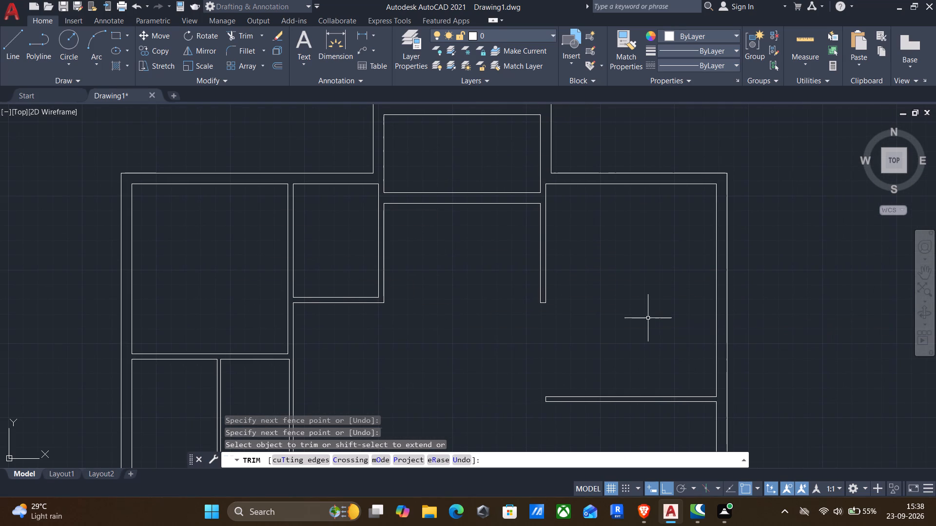
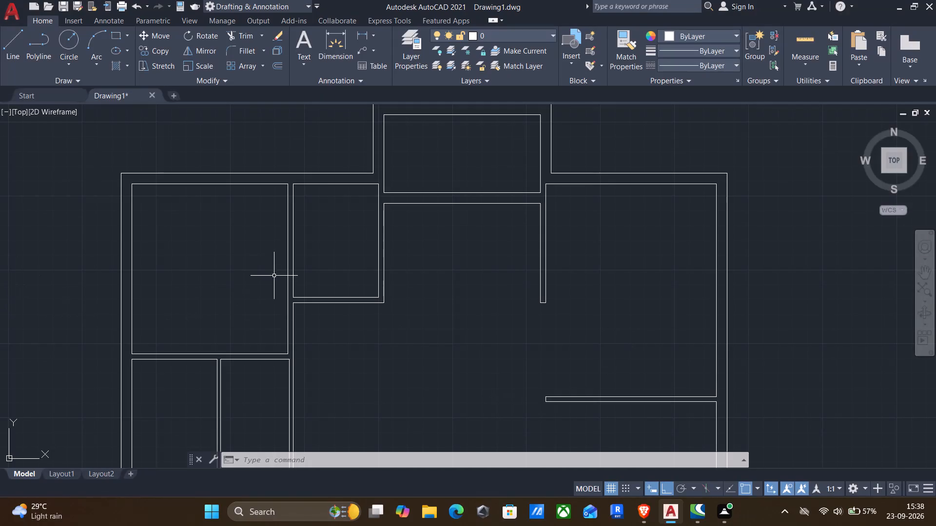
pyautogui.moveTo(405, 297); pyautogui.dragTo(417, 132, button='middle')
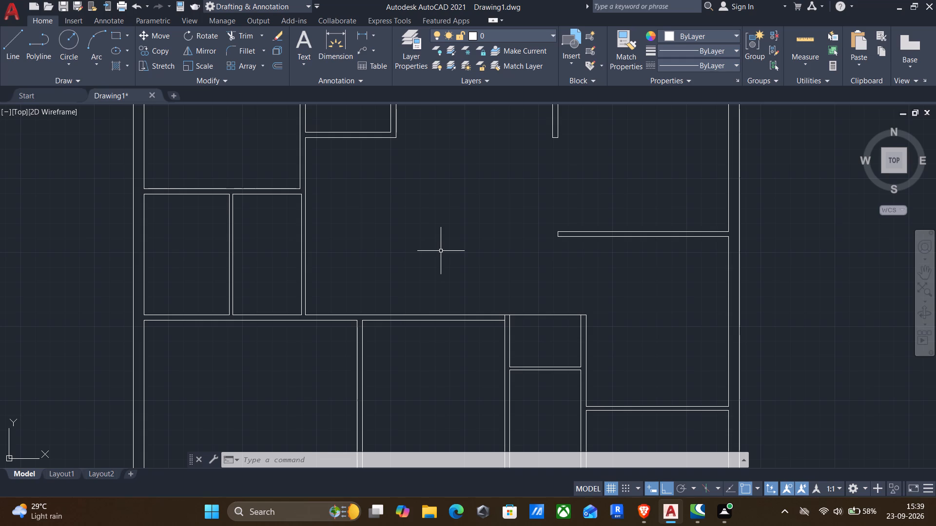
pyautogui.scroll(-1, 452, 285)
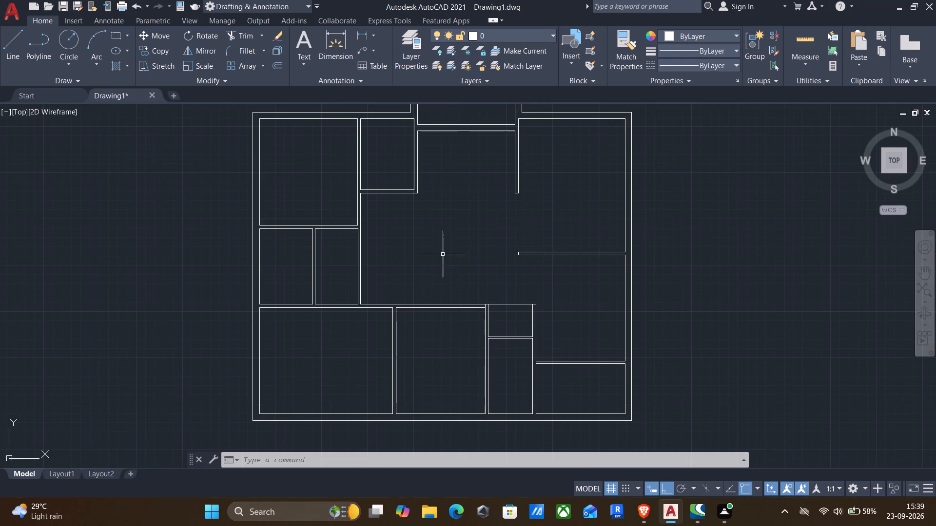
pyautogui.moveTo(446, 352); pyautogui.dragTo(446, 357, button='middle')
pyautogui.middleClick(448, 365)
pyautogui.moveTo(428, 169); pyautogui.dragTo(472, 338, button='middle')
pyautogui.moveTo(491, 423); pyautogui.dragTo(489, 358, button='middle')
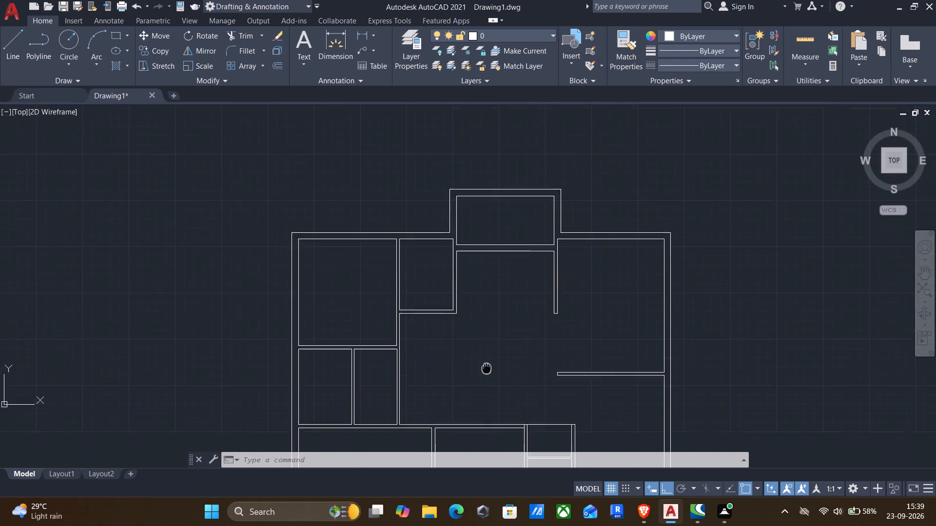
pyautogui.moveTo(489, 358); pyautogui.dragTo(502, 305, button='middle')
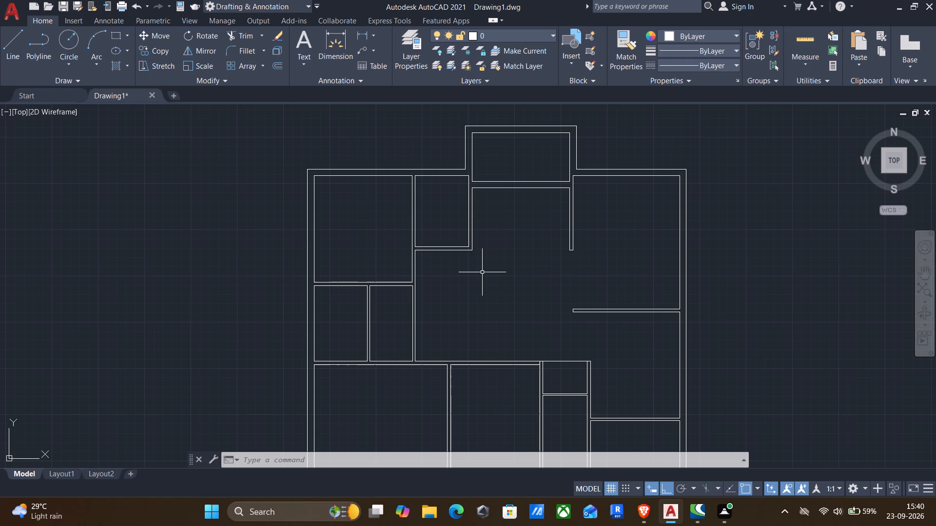
# Draw a 4.5" horizontal line across the top-left room's right partition, continuing the adjoining small room's lower wall line.
pyautogui.press('l')
pyautogui.press('Return')
pyautogui.scroll(3, 386, 224)
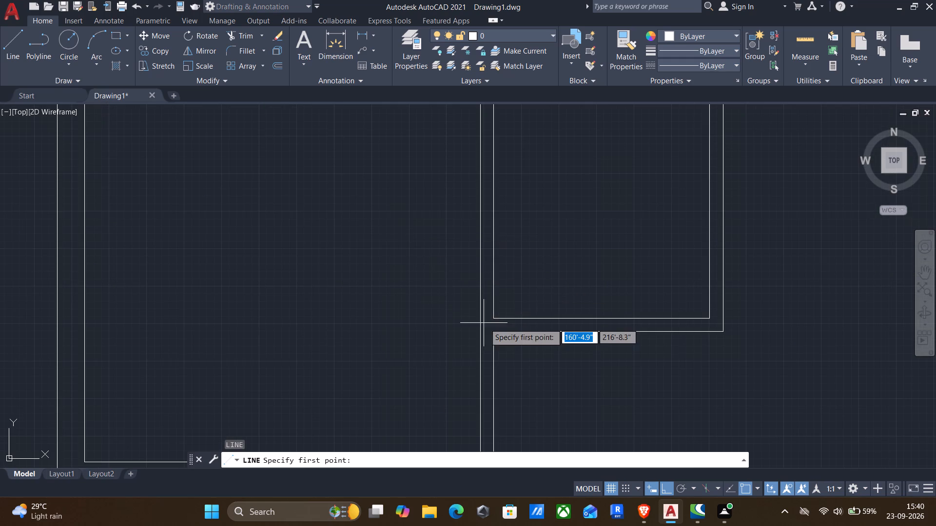
pyautogui.moveTo(491, 333); pyautogui.dragTo(484, 335)
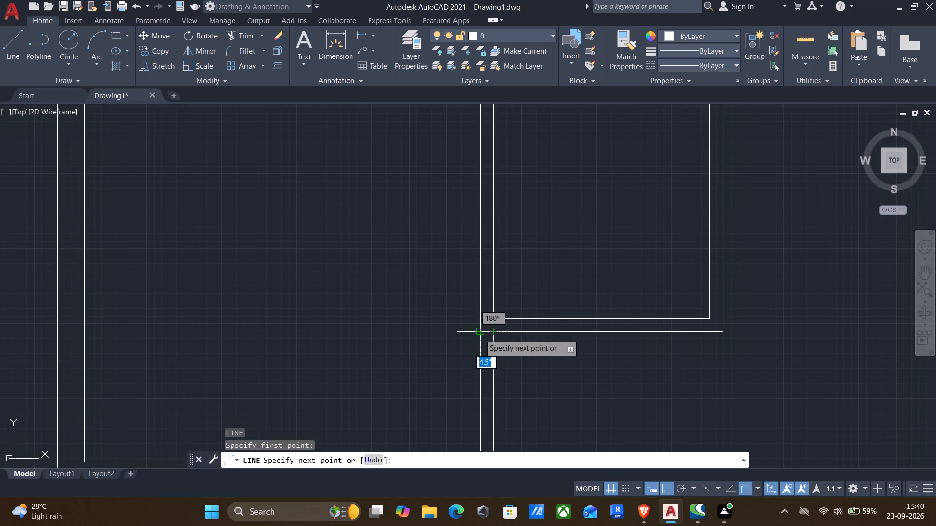
pyautogui.click(479, 334)
pyautogui.press('Return')
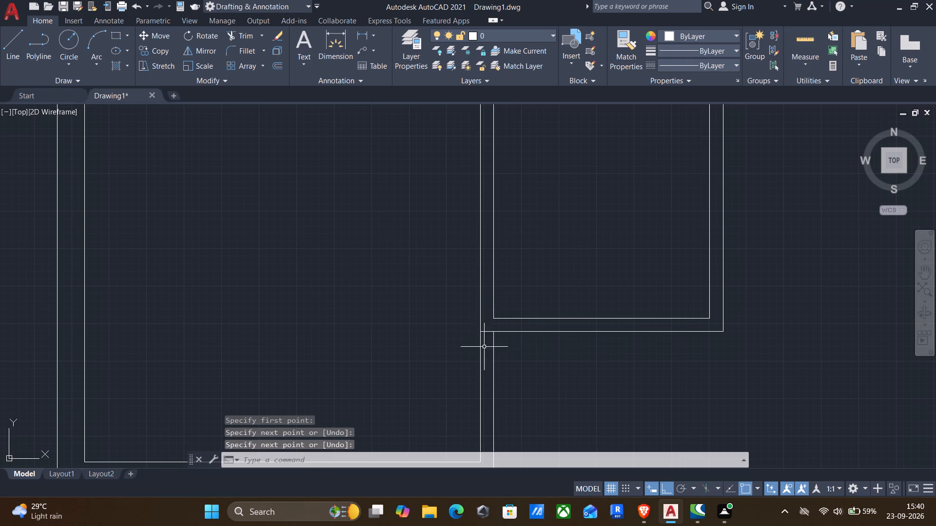
# Draw a short horizontal line across the top end of the partition between the top-left room and the adjoining small room.
pyautogui.scroll(-1, 490, 355)
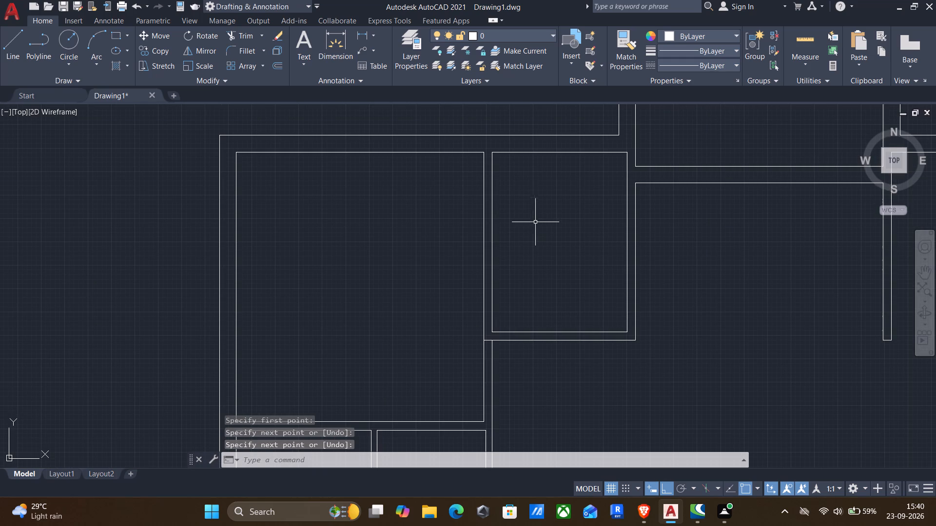
pyautogui.scroll(1, 495, 192)
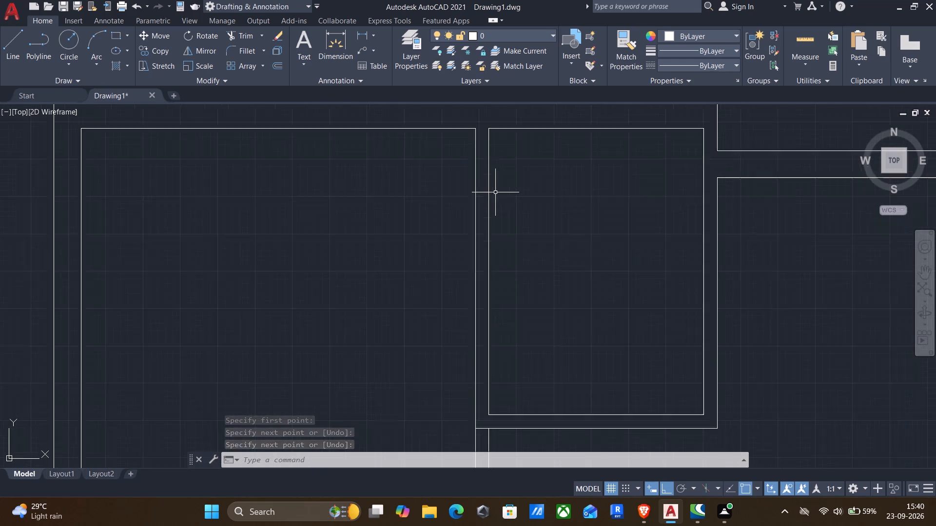
pyautogui.scroll(2, 495, 192)
pyautogui.scroll(-2, 487, 177)
pyautogui.press('Return')
pyautogui.scroll(1, 478, 132)
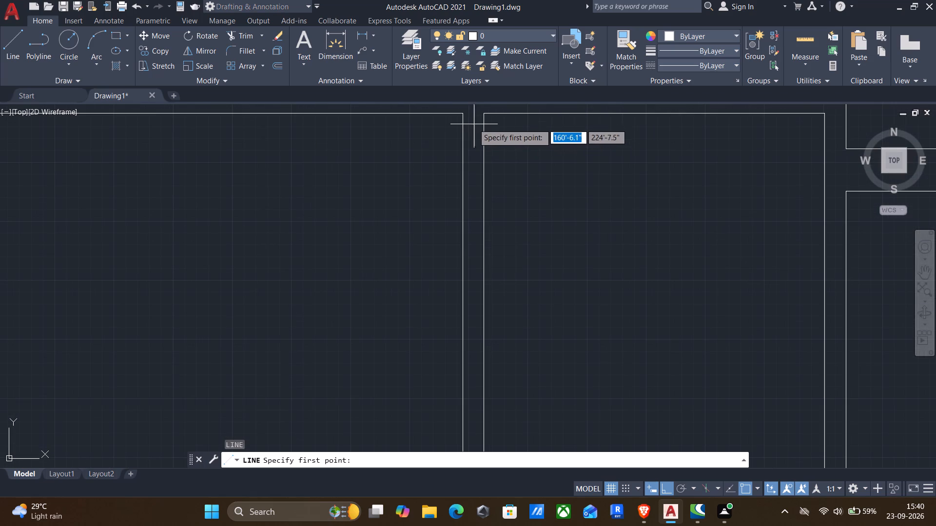
pyautogui.click(464, 116)
pyautogui.click(485, 113)
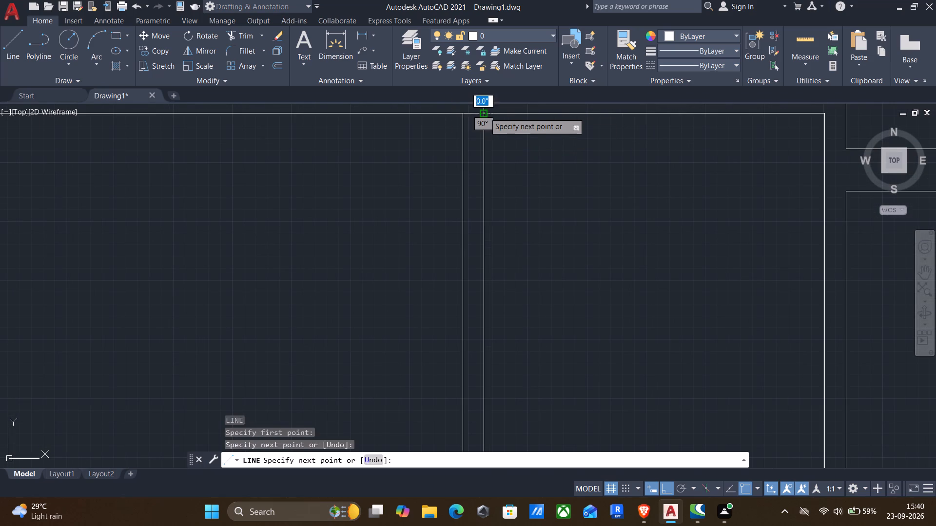
pyautogui.press('Return')
# Draw a short vertical line across the 4.5" horizontal wall, continuing the left face of the partition between the two lower-left rooms.
pyautogui.scroll(-1, 492, 150)
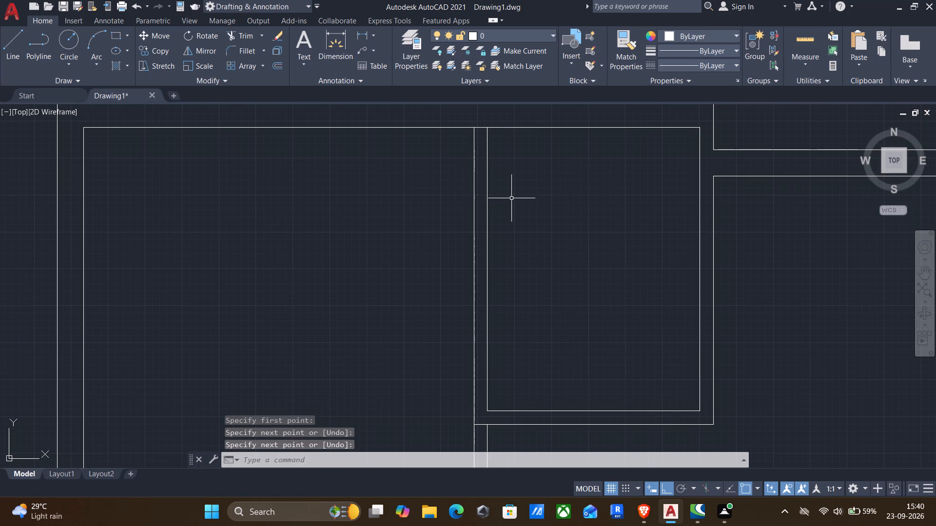
pyautogui.scroll(-1, 542, 152)
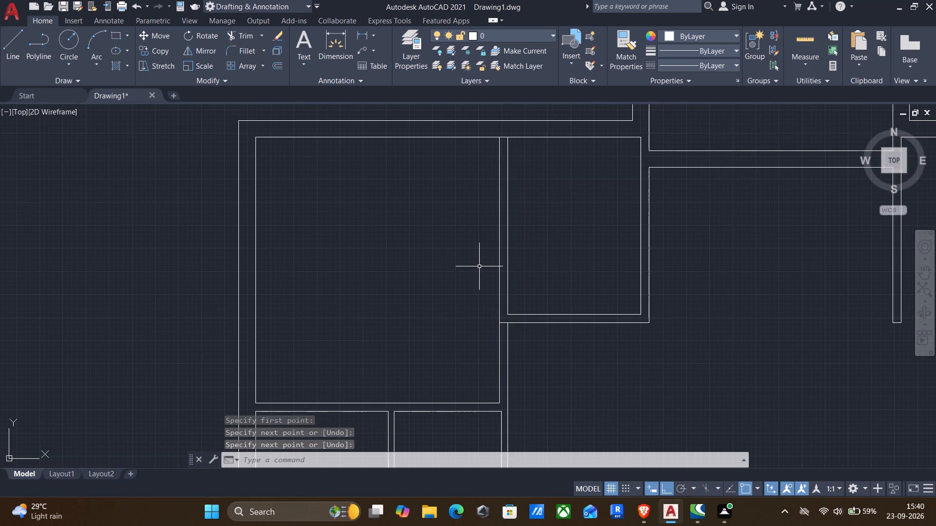
pyautogui.scroll(-1, 499, 262)
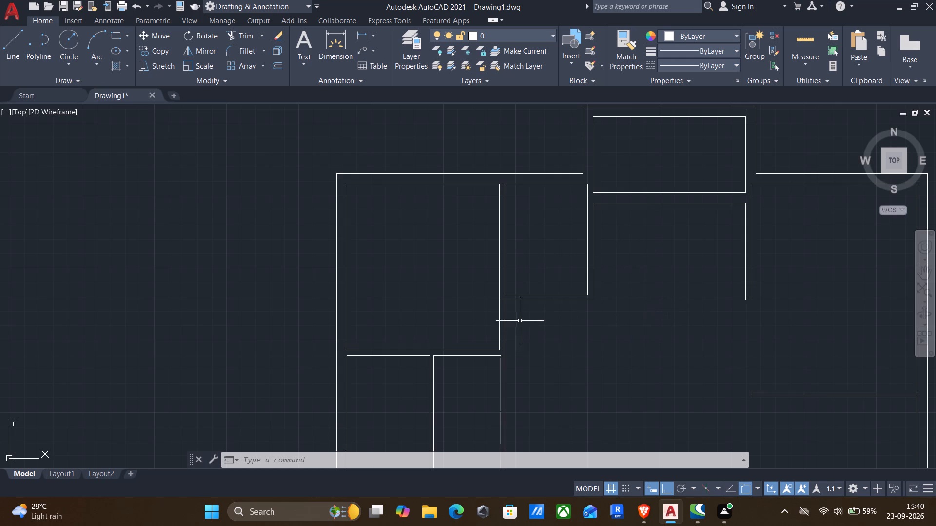
pyautogui.scroll(-1, 518, 317)
pyautogui.moveTo(531, 300); pyautogui.dragTo(525, 262, button='middle')
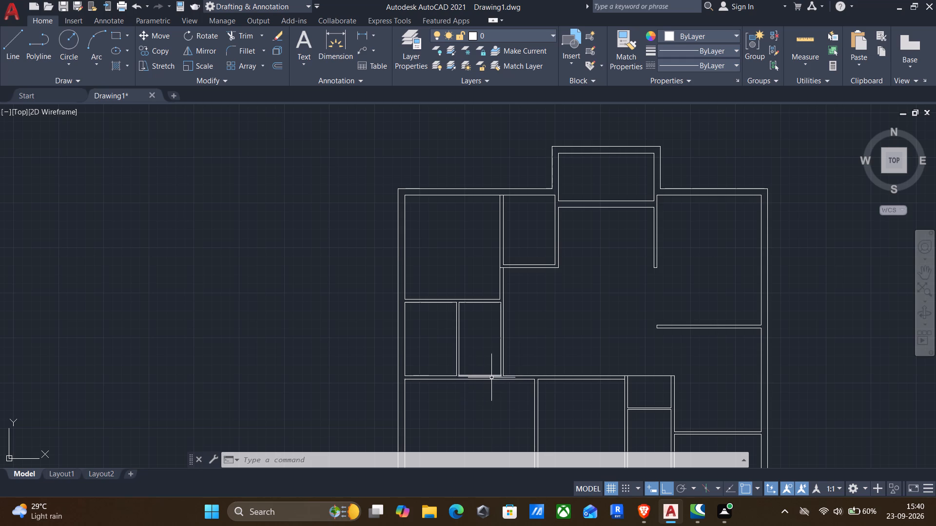
pyautogui.scroll(5, 492, 378)
pyautogui.press('Return')
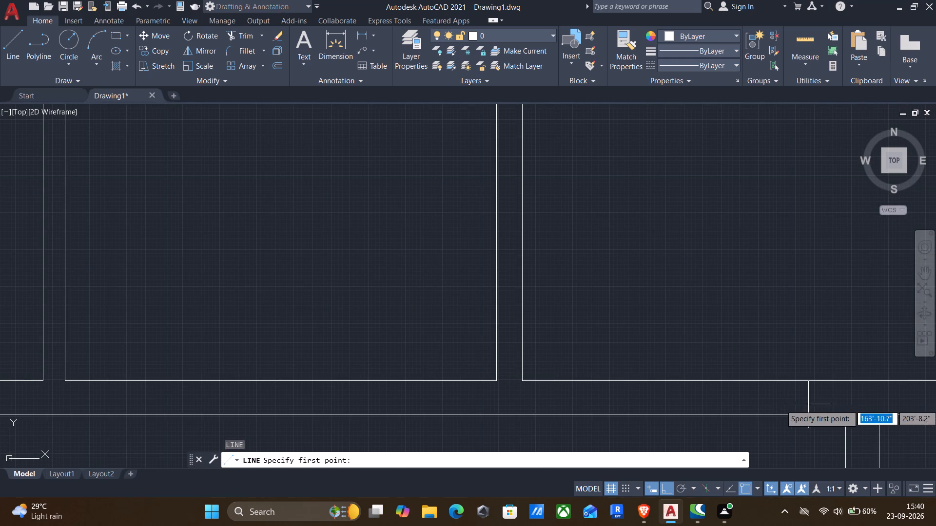
pyautogui.click(843, 415)
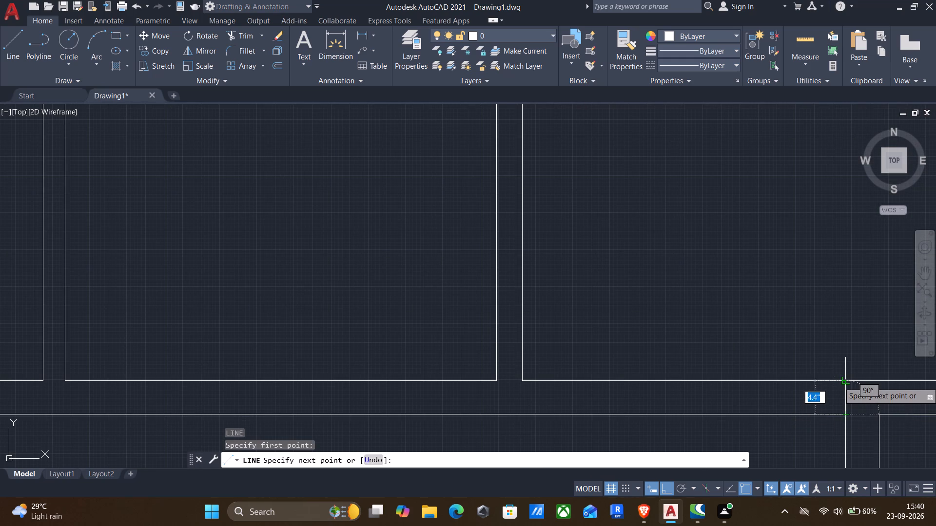
pyautogui.click(846, 381)
pyautogui.press('Return')
# Draw a short vertical line across the horizontal wall, continuing the right face of the 3" partition between the two small left rooms.
pyautogui.scroll(-4, 468, 363)
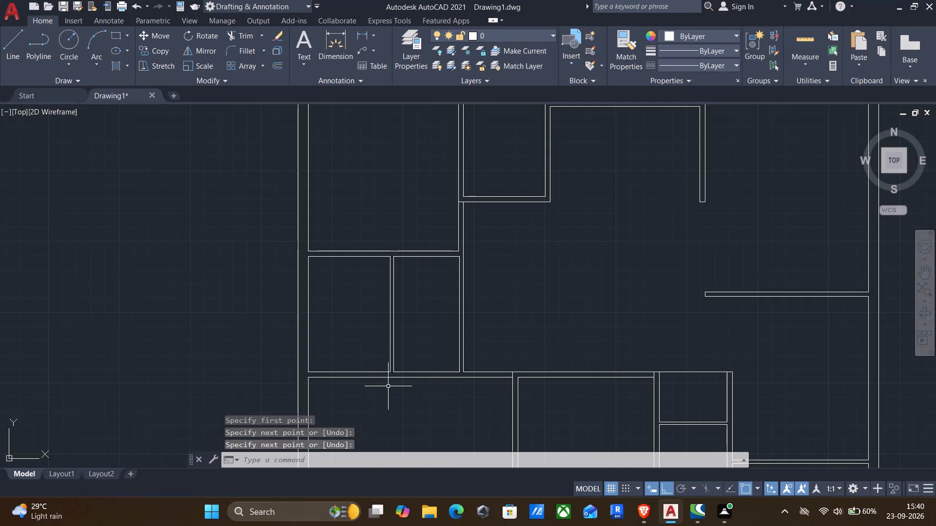
pyautogui.scroll(2, 389, 386)
pyautogui.scroll(-1, 389, 386)
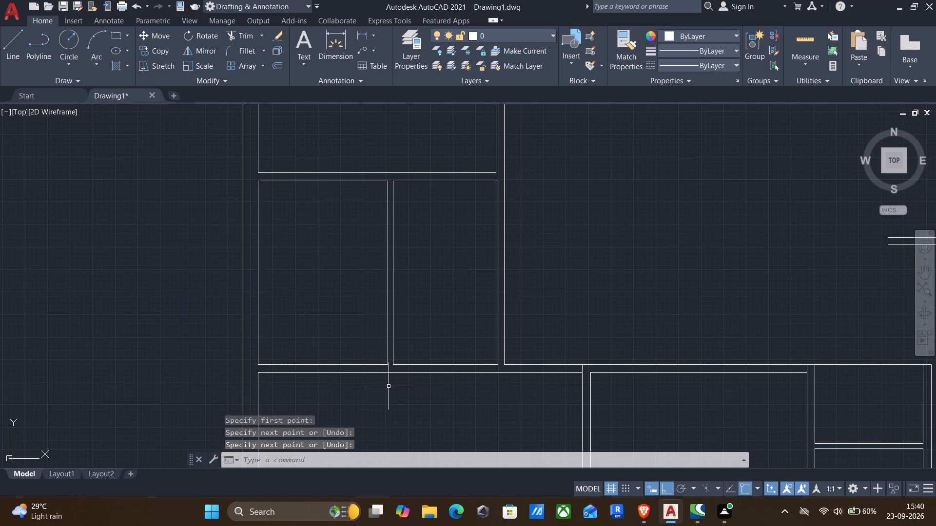
pyautogui.scroll(2, 394, 388)
pyautogui.press('Return')
pyautogui.click(385, 328)
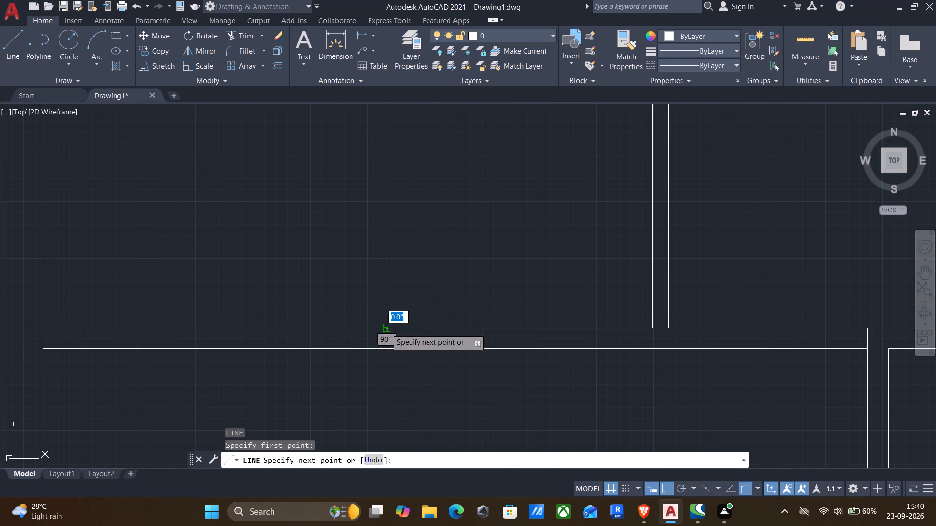
pyautogui.click(386, 348)
pyautogui.press('Return')
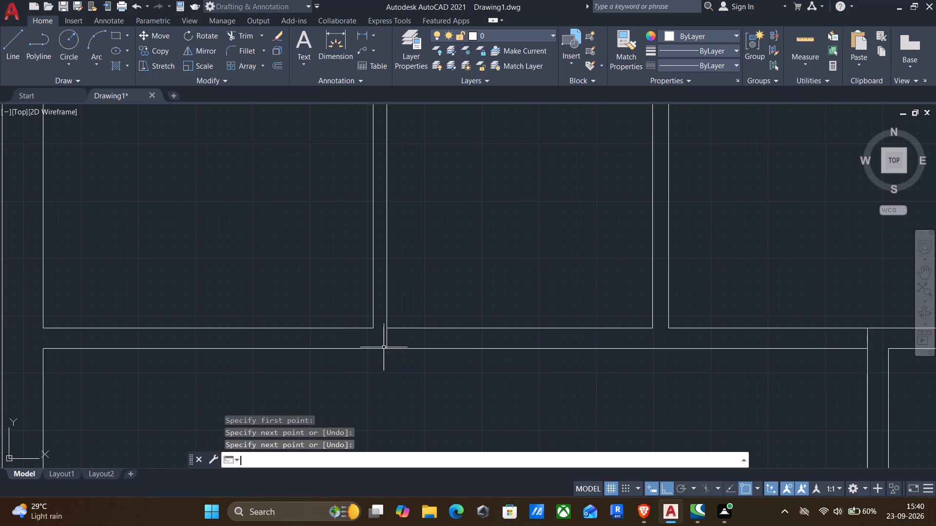
# Draw a short horizontal line across the 3" partition between the two small left rooms, near its mid-height.
pyautogui.scroll(-1, 366, 219)
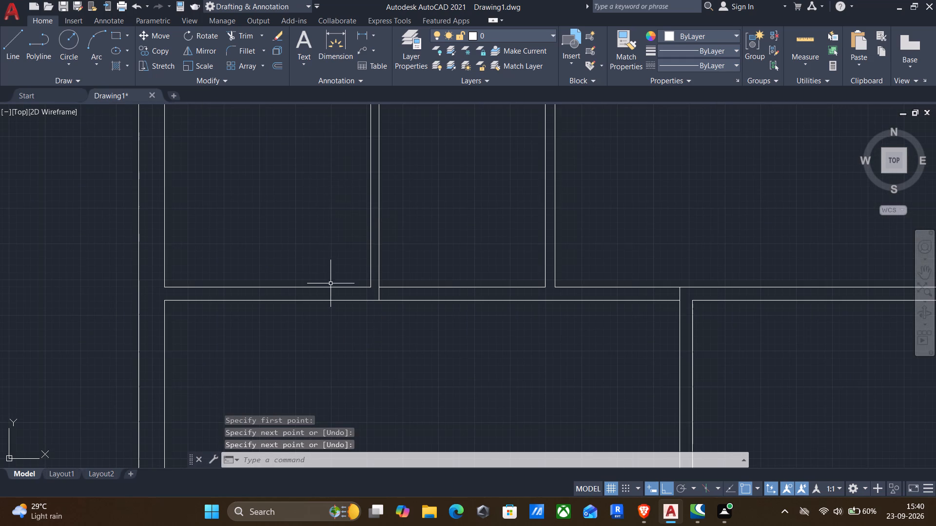
pyautogui.scroll(-1, 353, 236)
pyautogui.scroll(-1, 360, 175)
pyautogui.moveTo(359, 176); pyautogui.dragTo(352, 240, button='middle')
pyautogui.scroll(1, 360, 231)
pyautogui.press('Return')
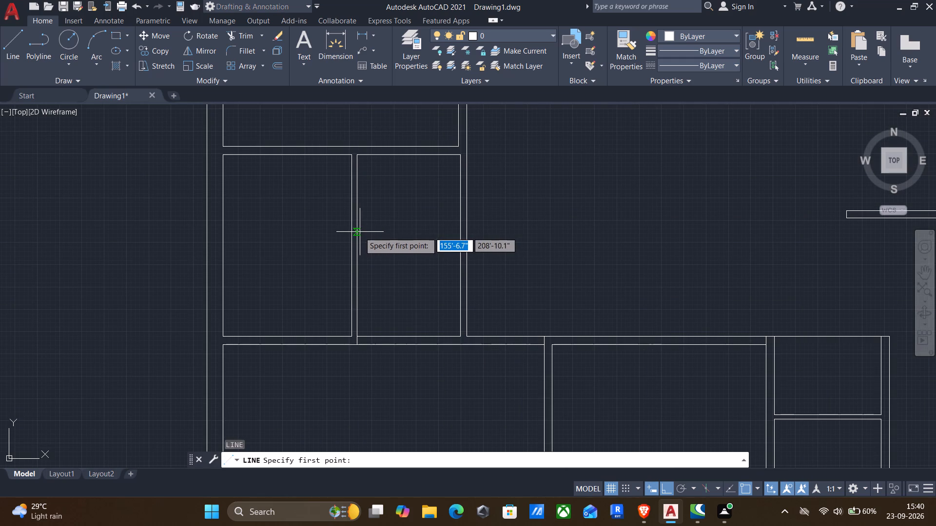
pyautogui.click(356, 245)
pyautogui.scroll(3, 354, 245)
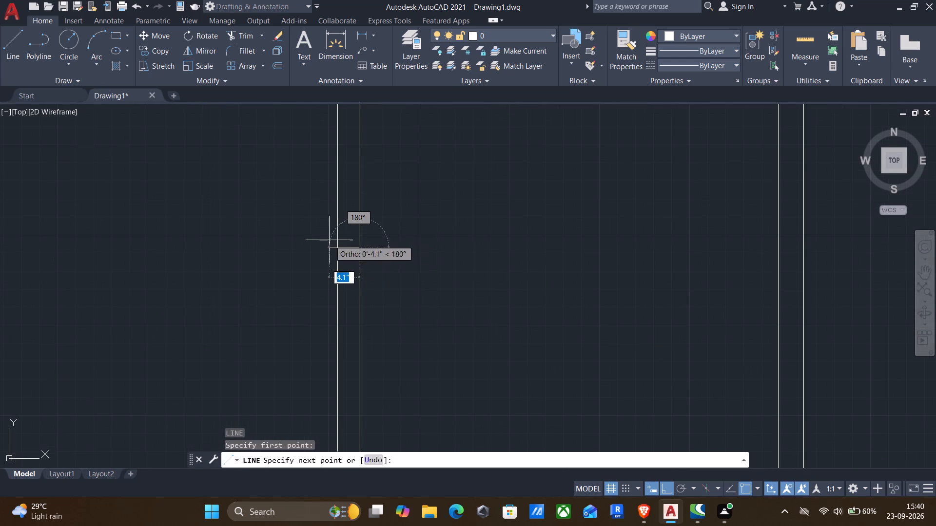
pyautogui.click(335, 250)
pyautogui.press('Return')
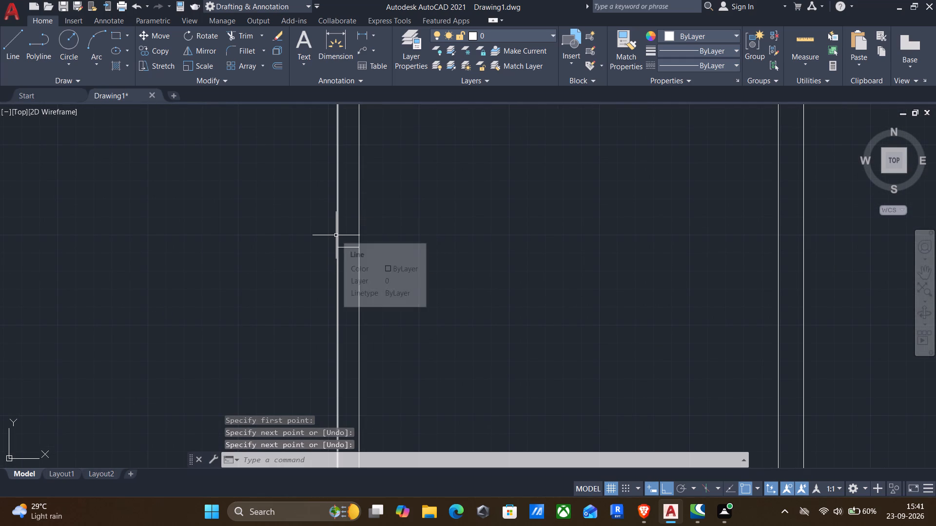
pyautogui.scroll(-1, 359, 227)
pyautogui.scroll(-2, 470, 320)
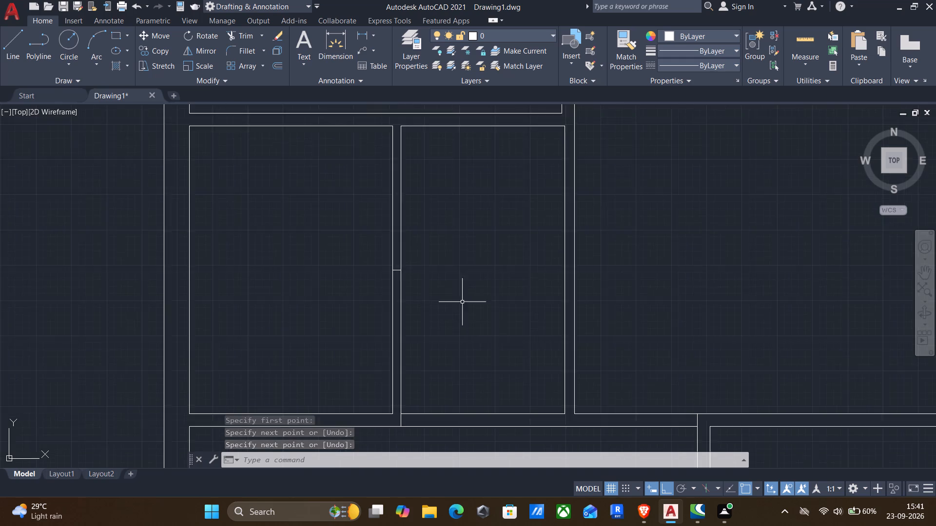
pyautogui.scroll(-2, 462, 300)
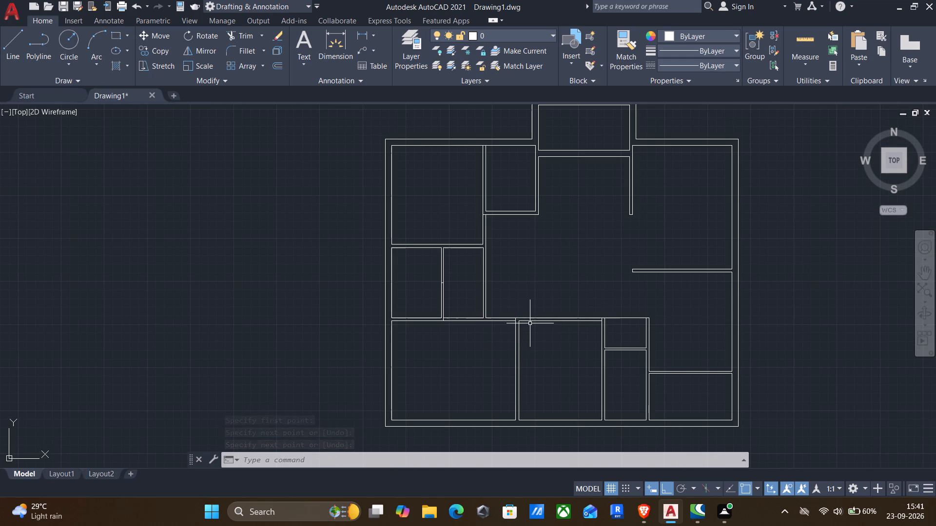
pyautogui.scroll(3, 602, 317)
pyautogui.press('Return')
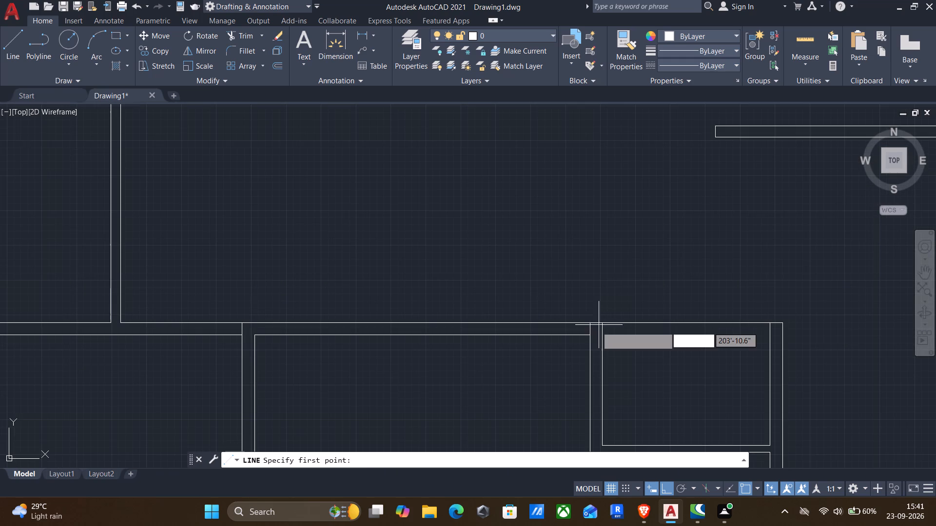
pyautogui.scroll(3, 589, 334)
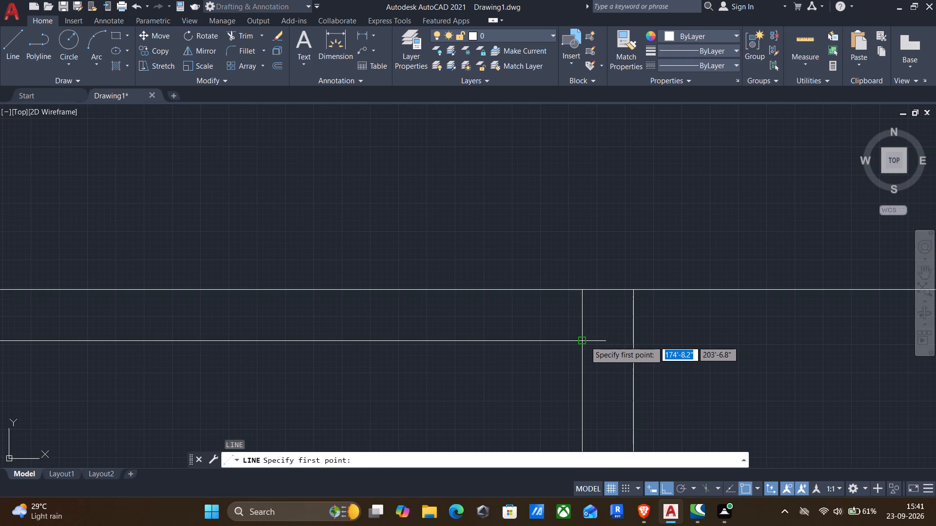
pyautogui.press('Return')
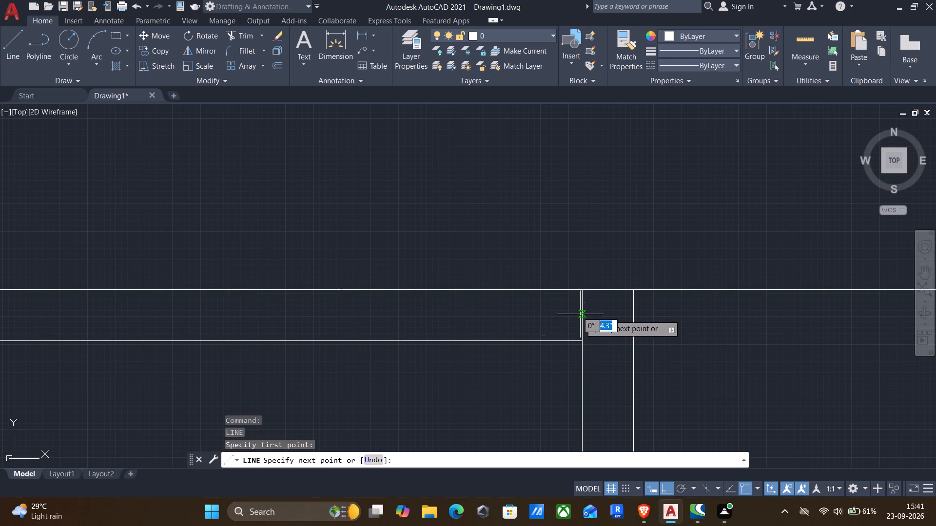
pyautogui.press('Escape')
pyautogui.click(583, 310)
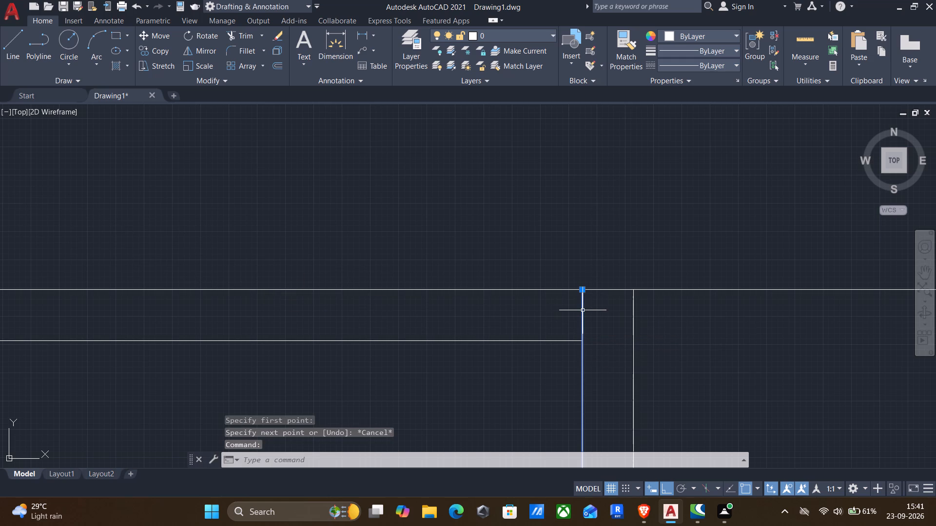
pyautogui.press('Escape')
# Trim the vertical line segment crossing the 4.5" horizontal wall at the left face of the small lower rooms' left partition.
pyautogui.write('tr')
pyautogui.press('Return')
pyautogui.moveTo(593, 310); pyautogui.dragTo(579, 318)
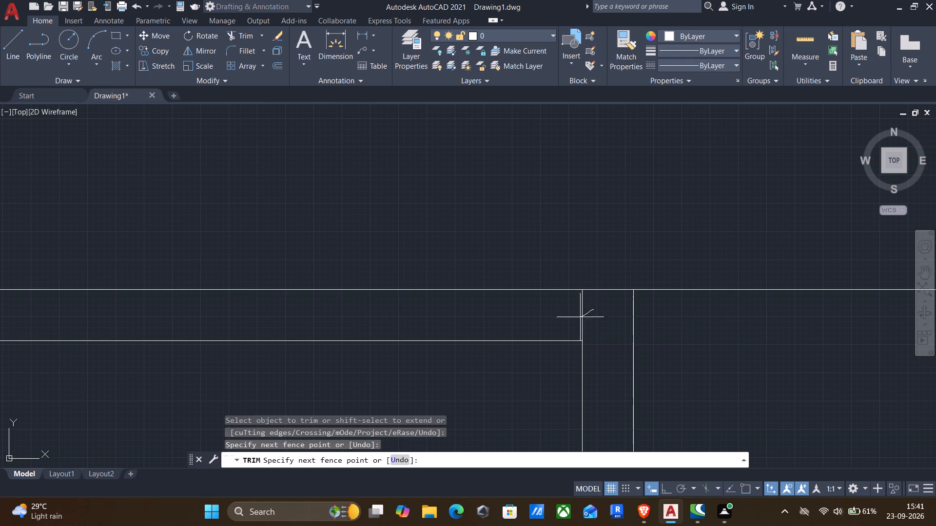
pyautogui.moveTo(579, 318); pyautogui.dragTo(555, 322)
pyautogui.scroll(-4, 555, 322)
pyautogui.press('Return')
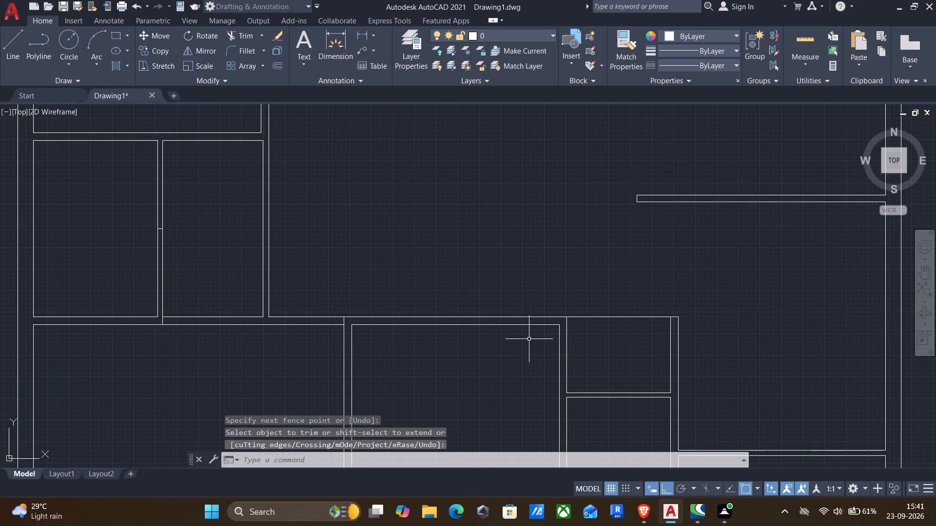
# Draw a short vertical line across the 4.5" horizontal wall, continuing the left face of the small lower rooms' left partition.
pyautogui.press('l')
pyautogui.press('Return')
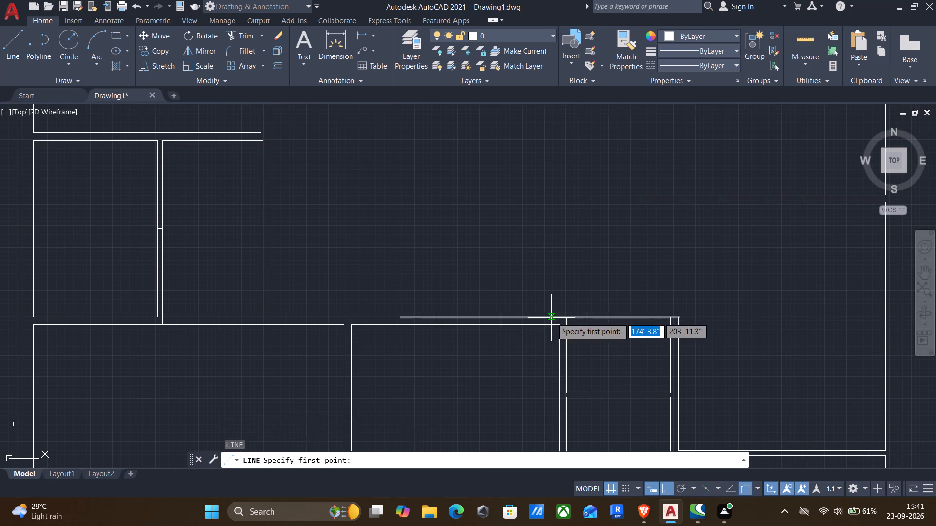
pyautogui.scroll(3, 551, 318)
pyautogui.click(574, 347)
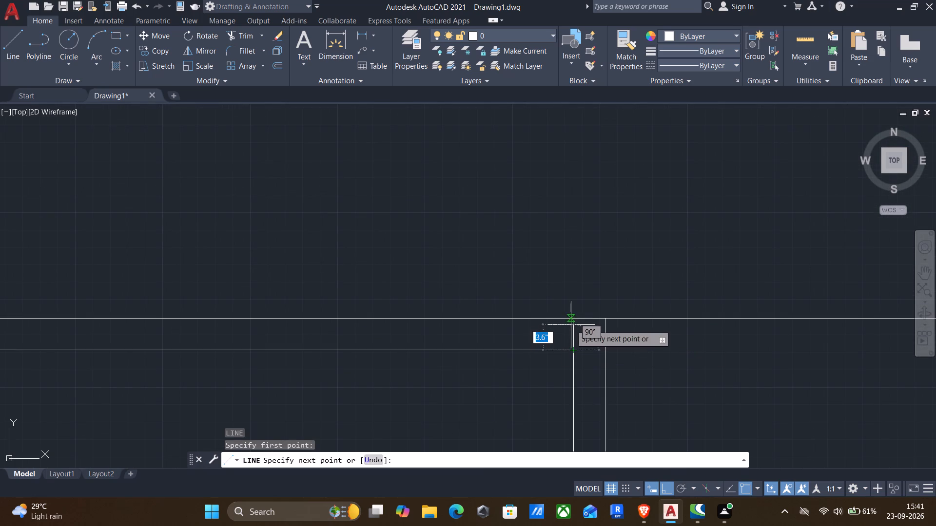
pyautogui.click(571, 321)
pyautogui.press('Return')
pyautogui.scroll(-4, 571, 326)
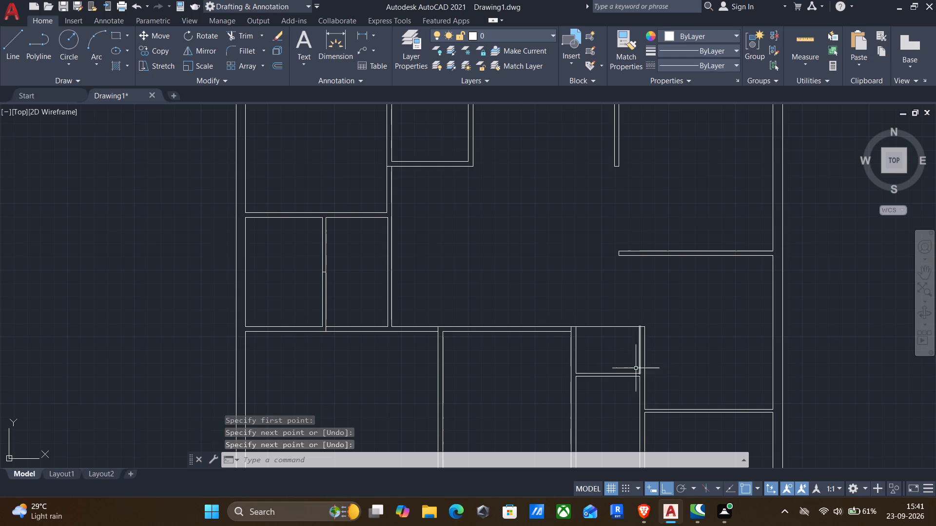
pyautogui.scroll(-1, 596, 282)
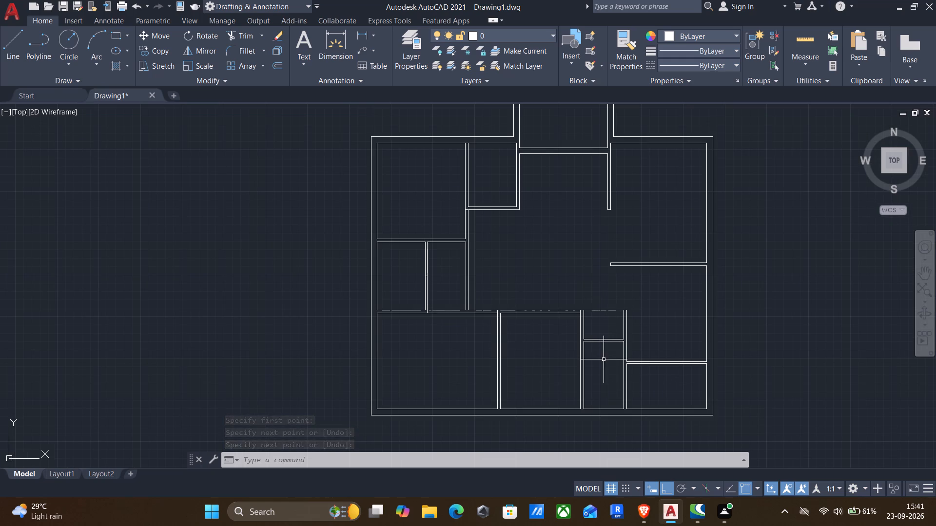
pyautogui.moveTo(597, 346); pyautogui.dragTo(584, 314, button='middle')
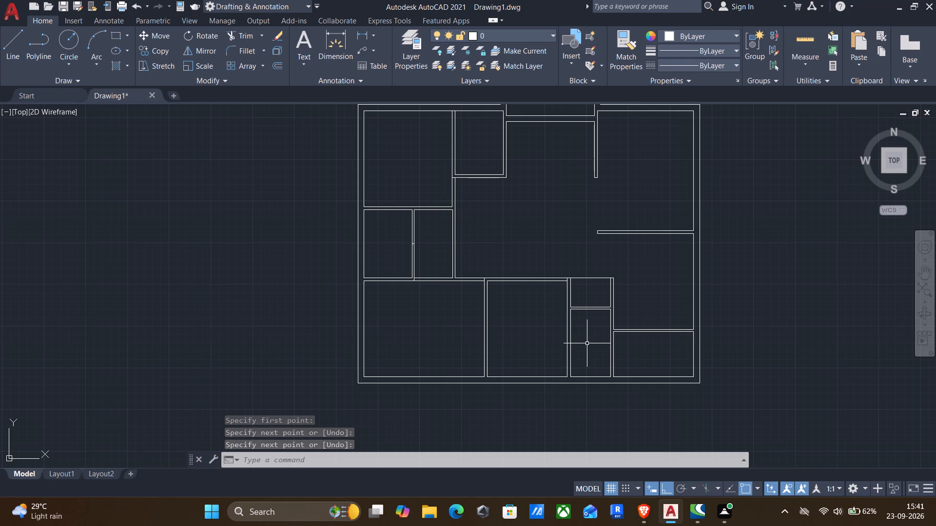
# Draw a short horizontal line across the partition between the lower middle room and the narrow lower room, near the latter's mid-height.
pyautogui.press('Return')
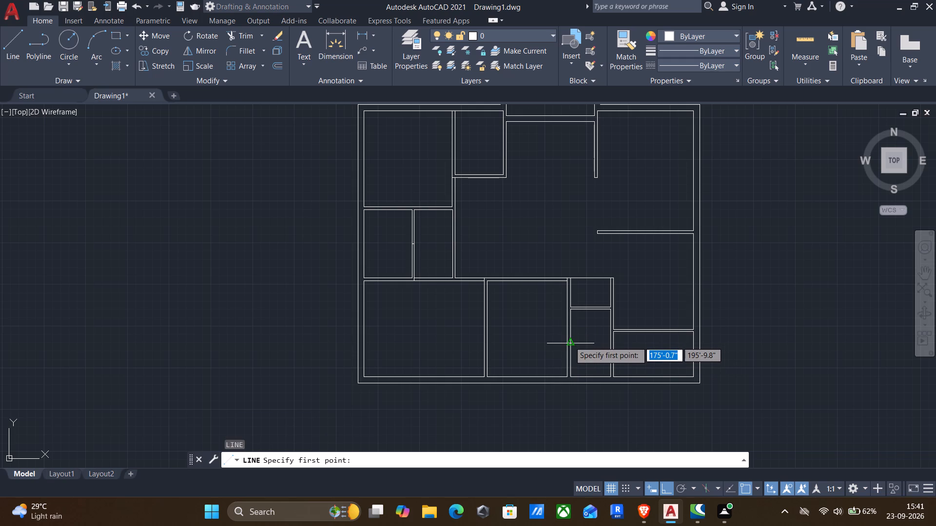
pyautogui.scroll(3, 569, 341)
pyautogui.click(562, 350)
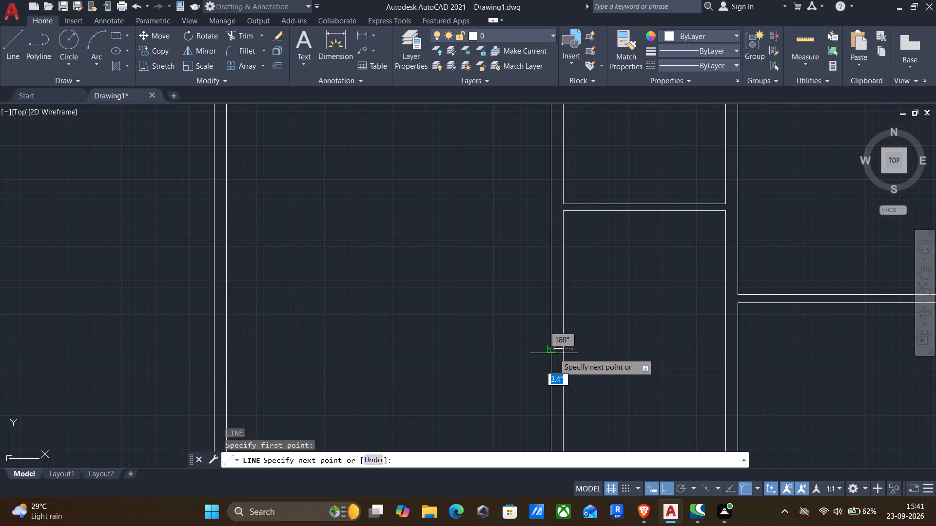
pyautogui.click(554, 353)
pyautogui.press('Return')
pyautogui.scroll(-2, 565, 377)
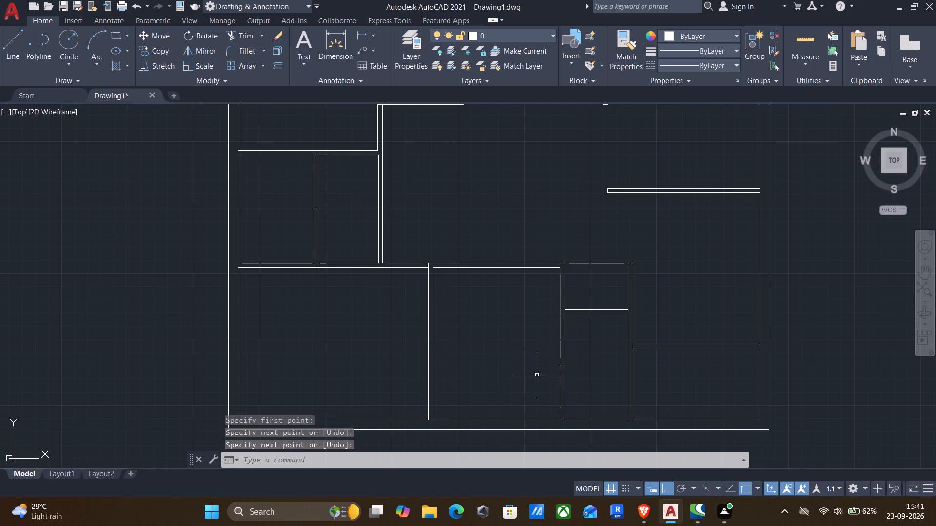
# Offset the lower middle room's bottom wall line 2' upward into the room.
pyautogui.press('o')
pyautogui.press('Return')
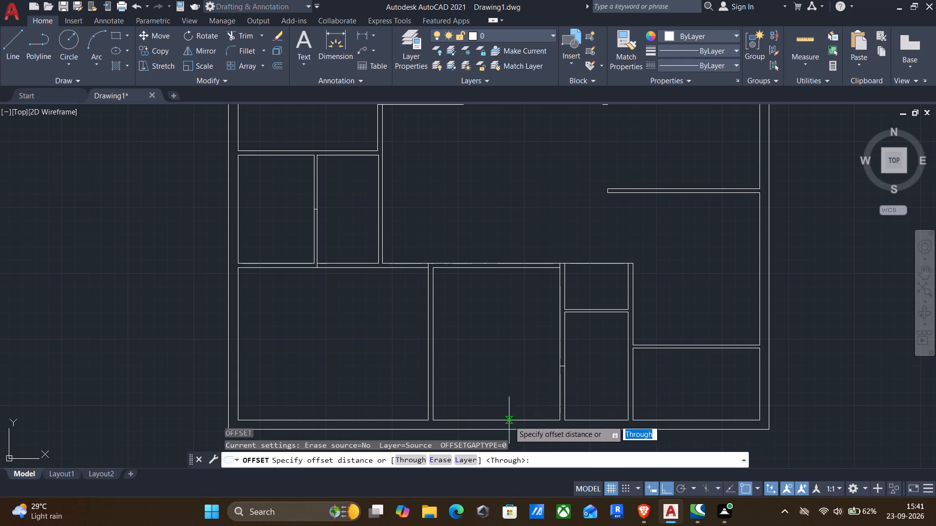
pyautogui.moveTo(508, 425); pyautogui.dragTo(512, 411)
pyautogui.click(513, 383)
pyautogui.moveTo(503, 420); pyautogui.dragTo(506, 416)
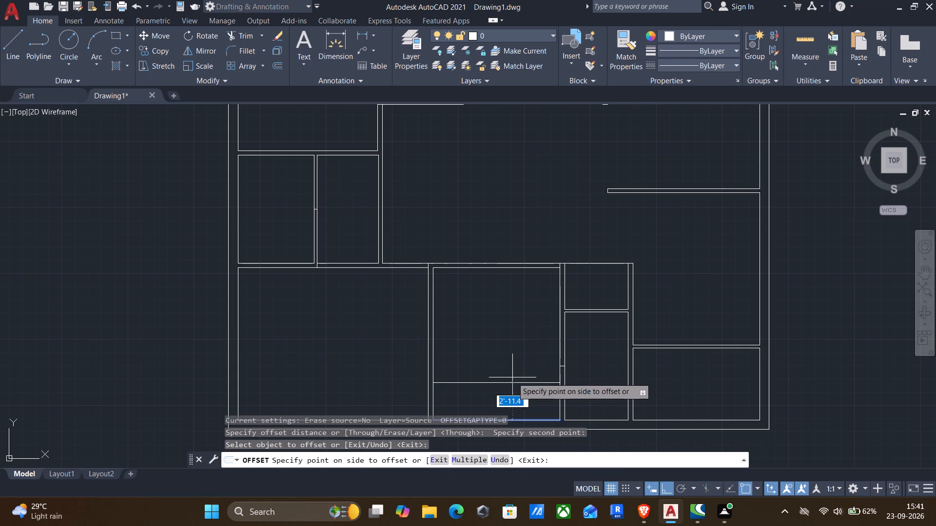
pyautogui.press('2')
pyautogui.press("'")
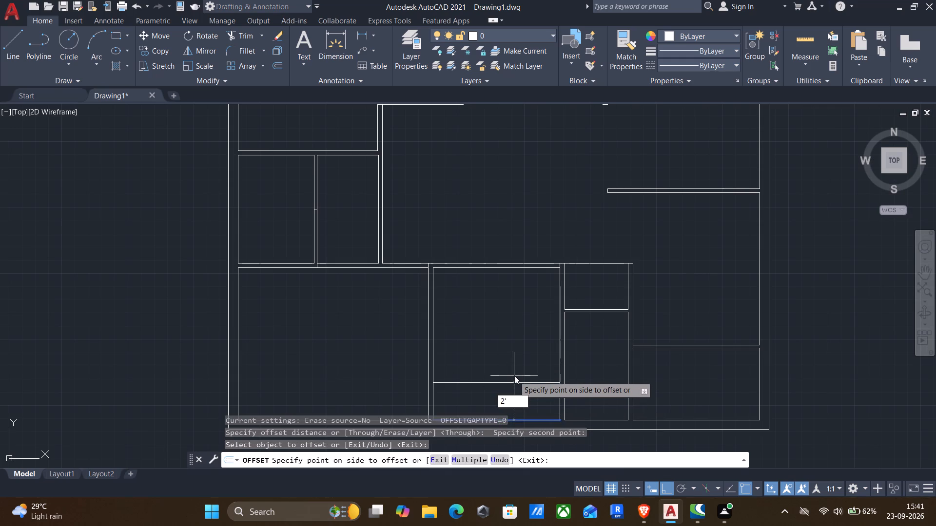
pyautogui.press('Return')
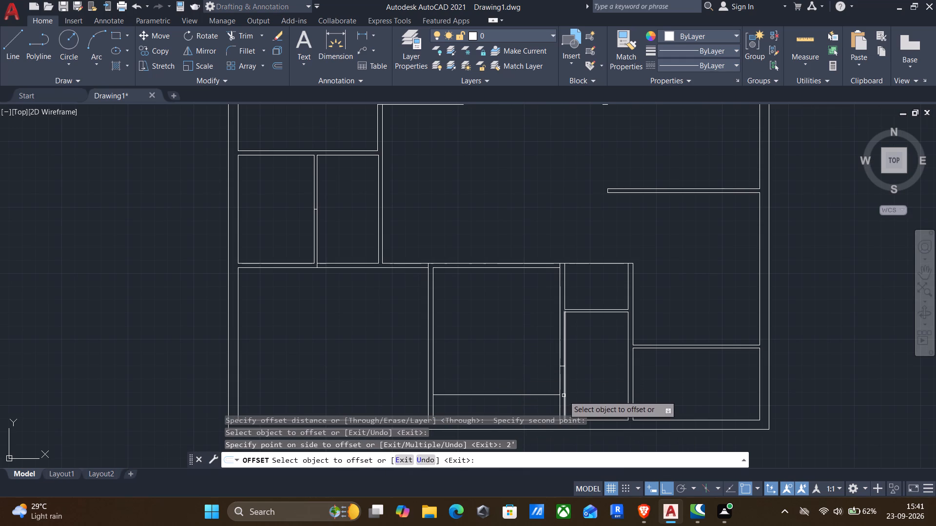
pyautogui.press('Return')
# Draw a short horizontal line across the partition beside the narrow lower room, slightly above the level of the 2' offset line.
pyautogui.press('l')
pyautogui.press('Return')
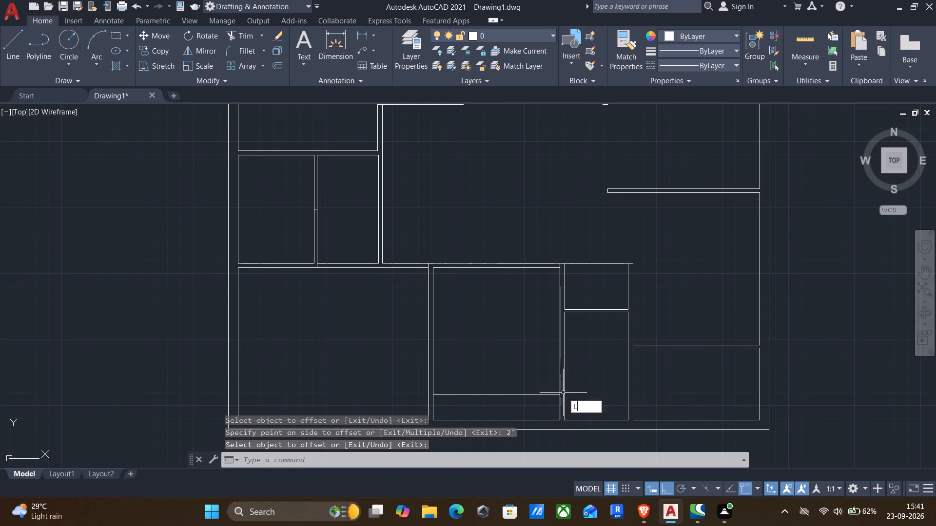
pyautogui.scroll(3, 563, 393)
pyautogui.click(543, 363)
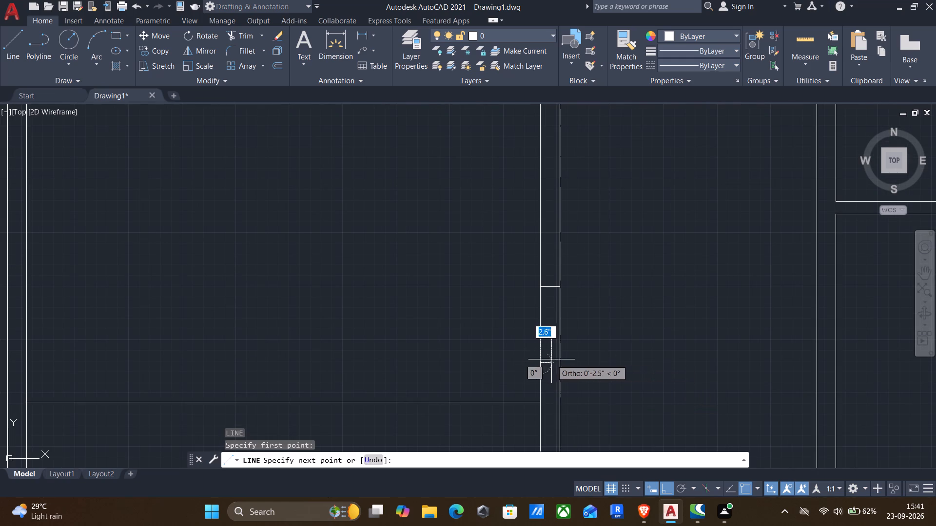
pyautogui.click(559, 358)
pyautogui.press('Return')
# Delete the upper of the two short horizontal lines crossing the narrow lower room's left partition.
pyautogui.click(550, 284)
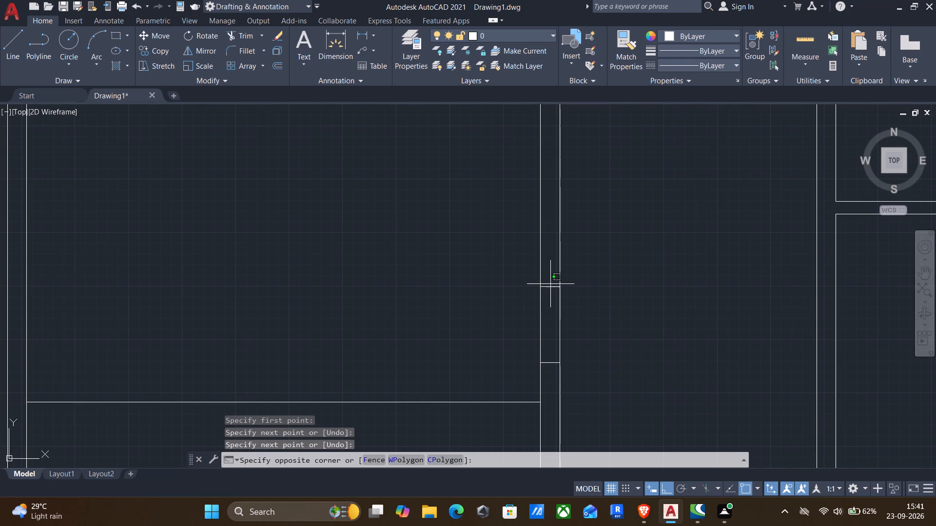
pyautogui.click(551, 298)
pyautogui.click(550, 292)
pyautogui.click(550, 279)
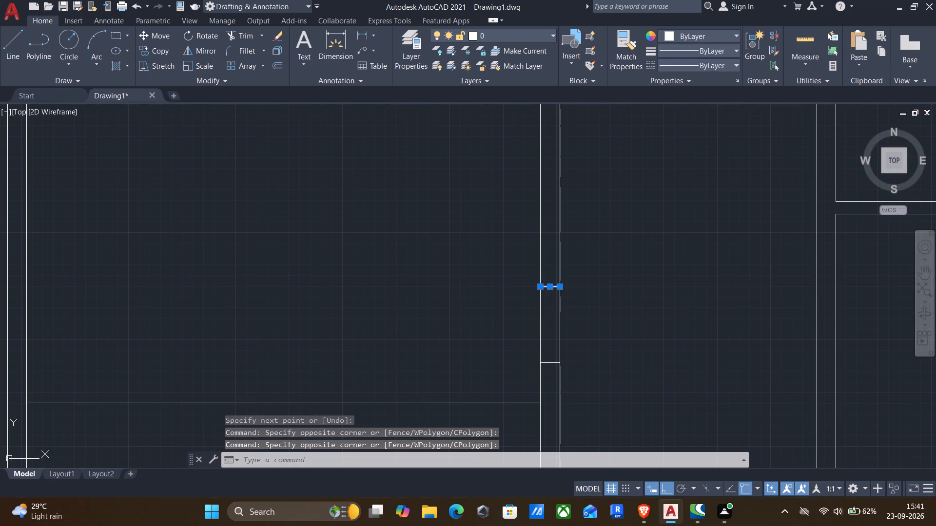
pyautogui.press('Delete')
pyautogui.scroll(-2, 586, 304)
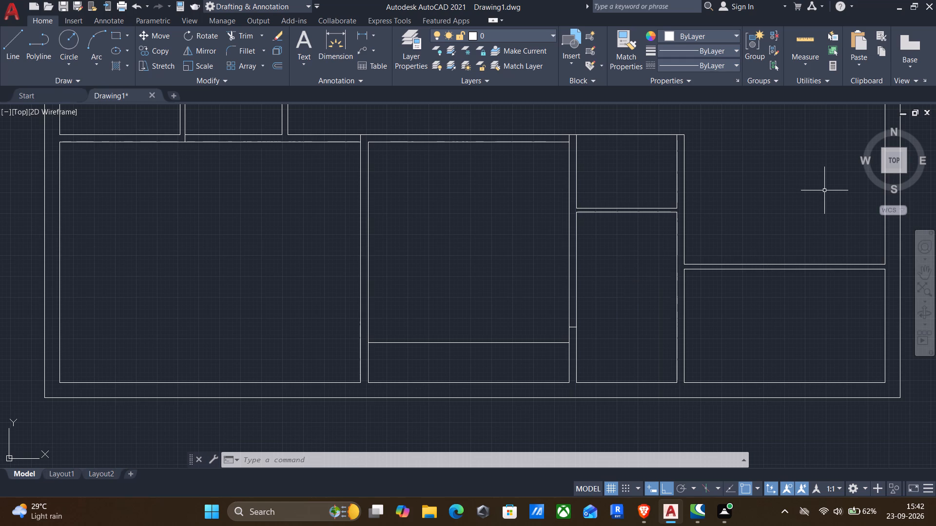
# Draw a short vertical line closing the left end of the 3" horizontal partition above the lower-right room.
pyautogui.press('l')
pyautogui.press('Return')
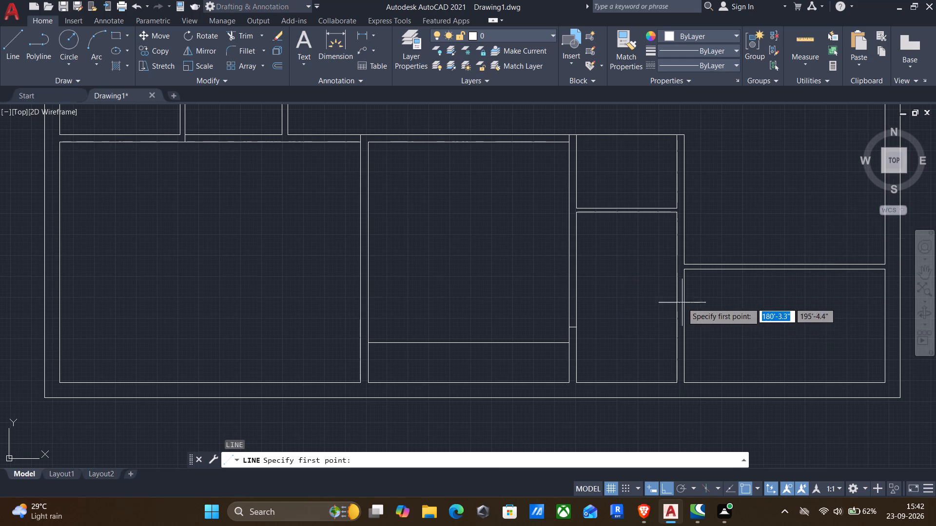
pyautogui.scroll(3, 680, 278)
pyautogui.click(690, 239)
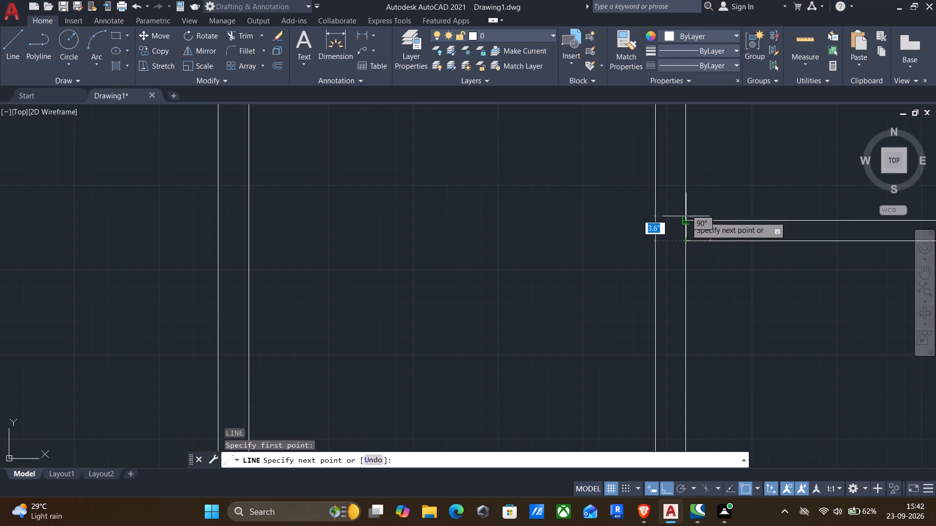
pyautogui.click(686, 216)
pyautogui.press('Return')
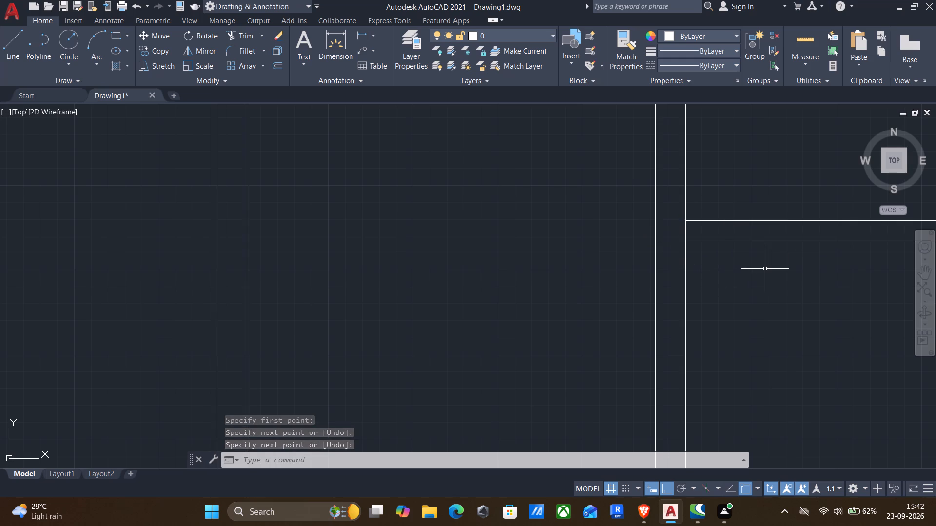
pyautogui.scroll(-3, 767, 269)
pyautogui.moveTo(757, 301); pyautogui.dragTo(736, 311, button='middle')
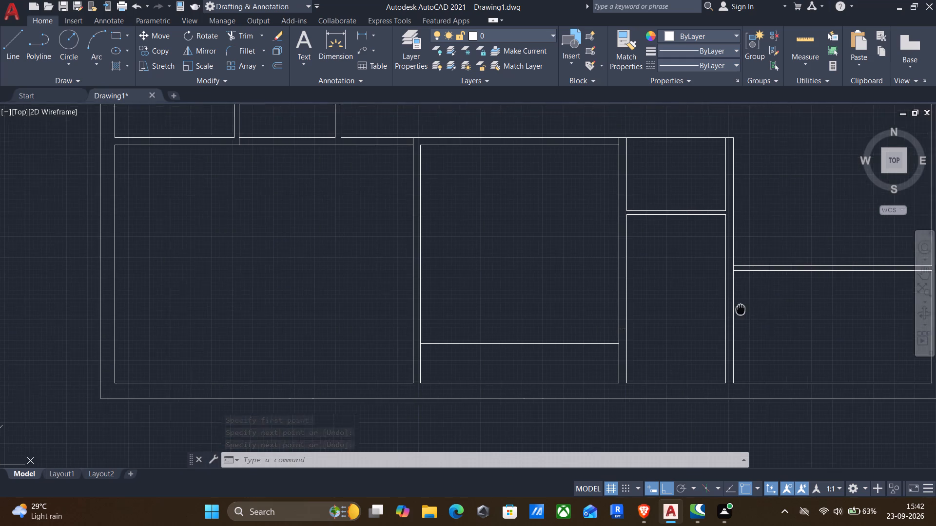
pyautogui.moveTo(736, 311); pyautogui.dragTo(727, 313, button='middle')
pyautogui.moveTo(726, 313); pyautogui.dragTo(647, 289, button='middle')
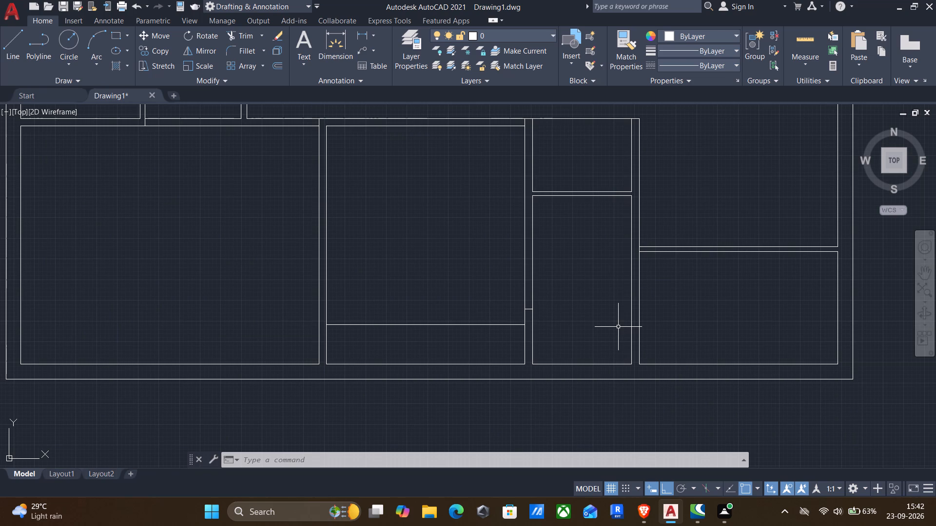
# Offset the short horizontal line in the narrow lower room's left partition 2'6" upward.
pyautogui.press('o')
pyautogui.press('Return')
pyautogui.scroll(2, 617, 329)
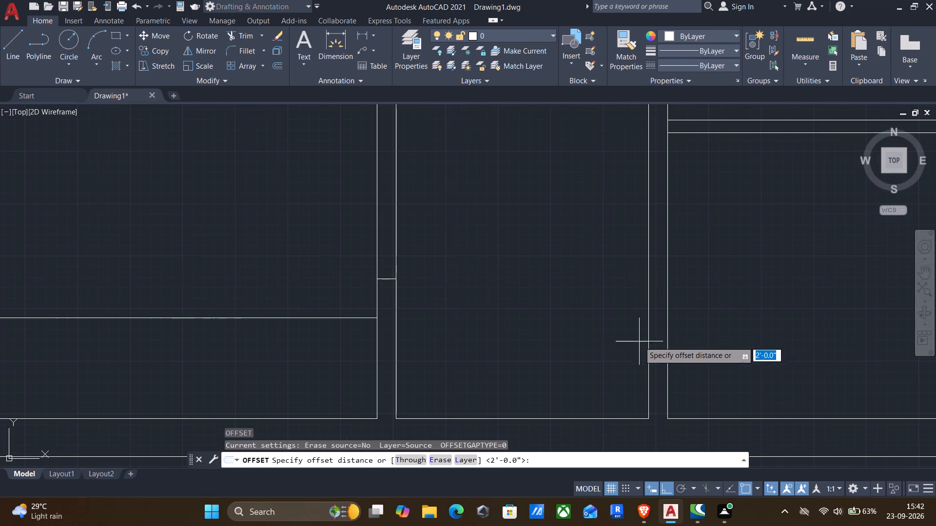
pyautogui.moveTo(385, 293); pyautogui.dragTo(388, 286)
pyautogui.click(391, 259)
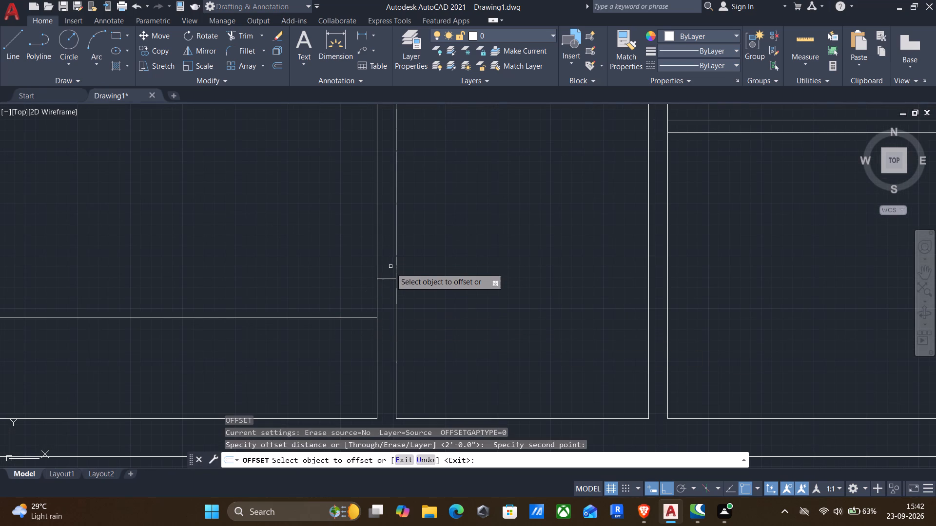
pyautogui.click(386, 277)
pyautogui.click(386, 279)
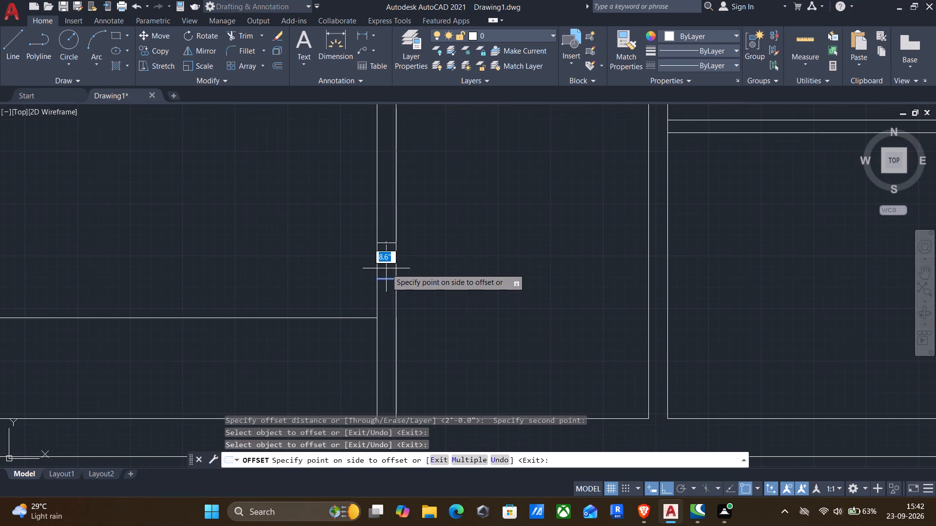
pyautogui.write('2\'6"')
pyautogui.press('Return')
# Offset the short vertical line at the left end of the lower-right room's upper partition 2'6" to the right.
pyautogui.scroll(-2, 465, 270)
pyautogui.scroll(3, 549, 217)
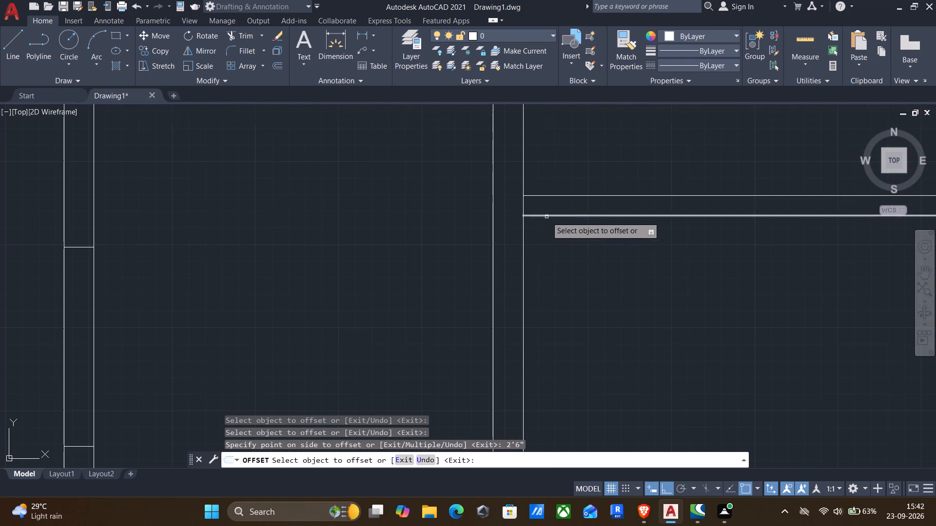
pyautogui.click(524, 205)
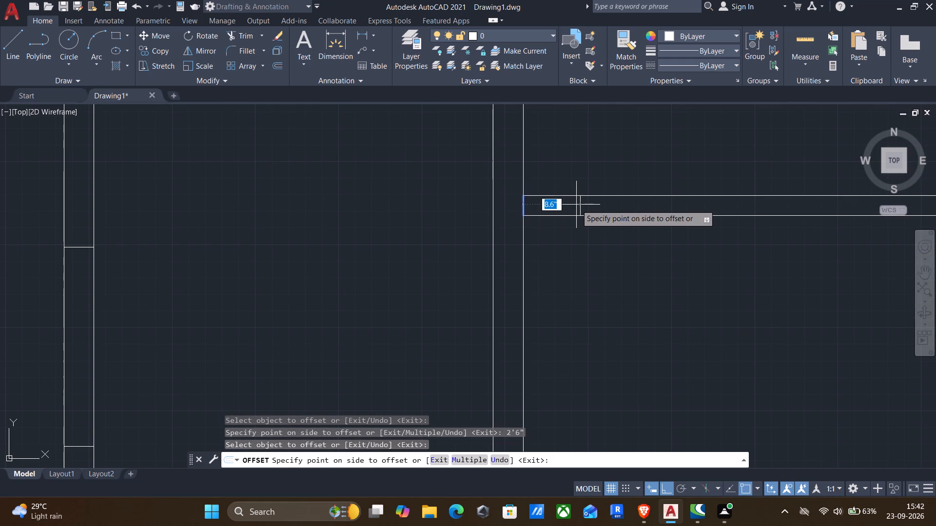
pyautogui.write("2'")
pyautogui.write('6"')
pyautogui.press('Return')
# Offset the short vertical line at the right end of the lower middle room's top wall 2" to the left.
pyautogui.scroll(-3, 573, 210)
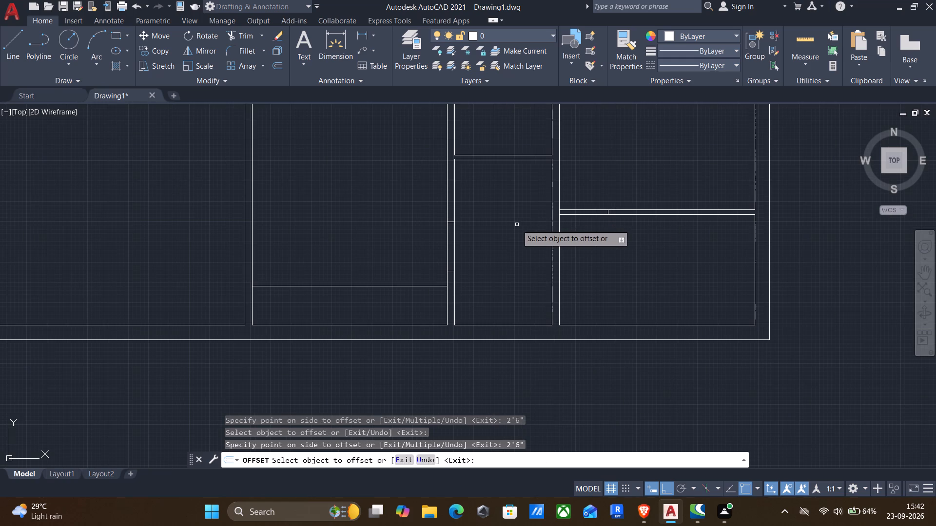
pyautogui.moveTo(389, 229); pyautogui.dragTo(585, 371, button='middle')
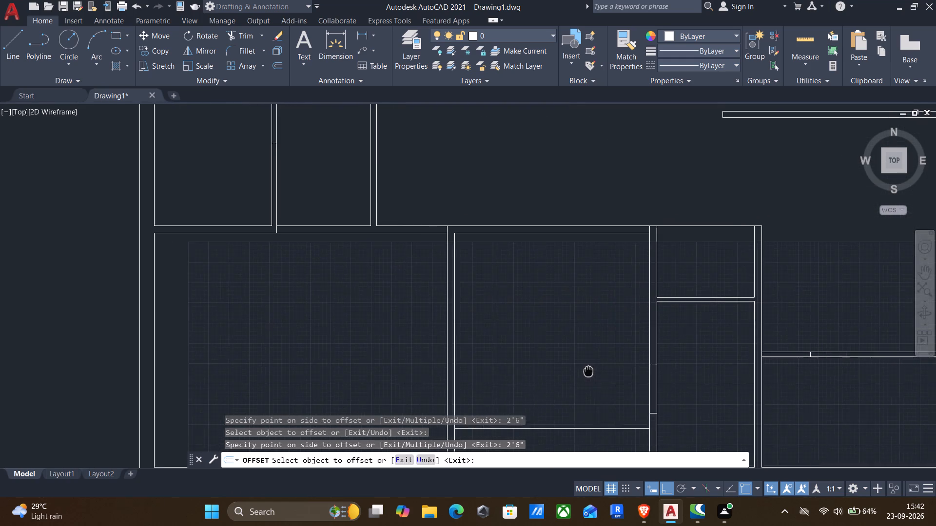
pyautogui.moveTo(585, 371); pyautogui.dragTo(575, 363, button='middle')
pyautogui.scroll(3, 626, 213)
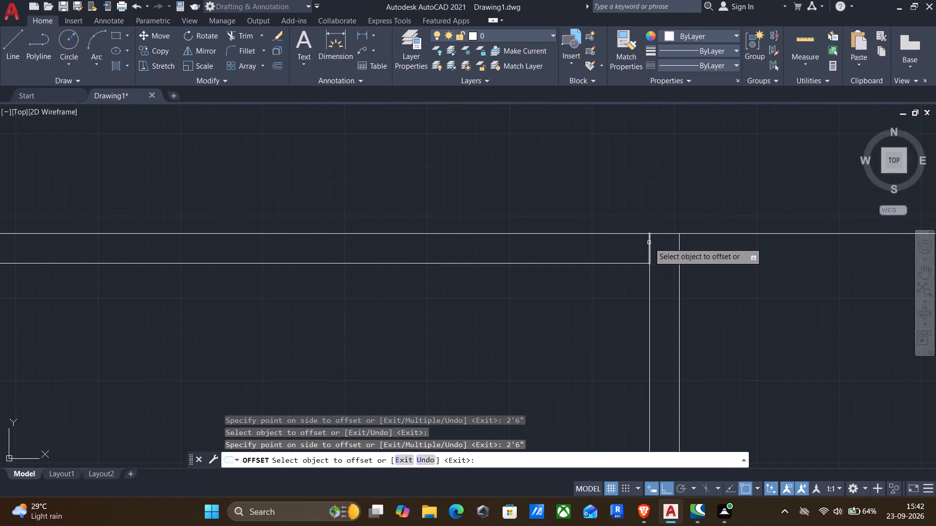
pyautogui.click(649, 243)
pyautogui.scroll(-3, 594, 256)
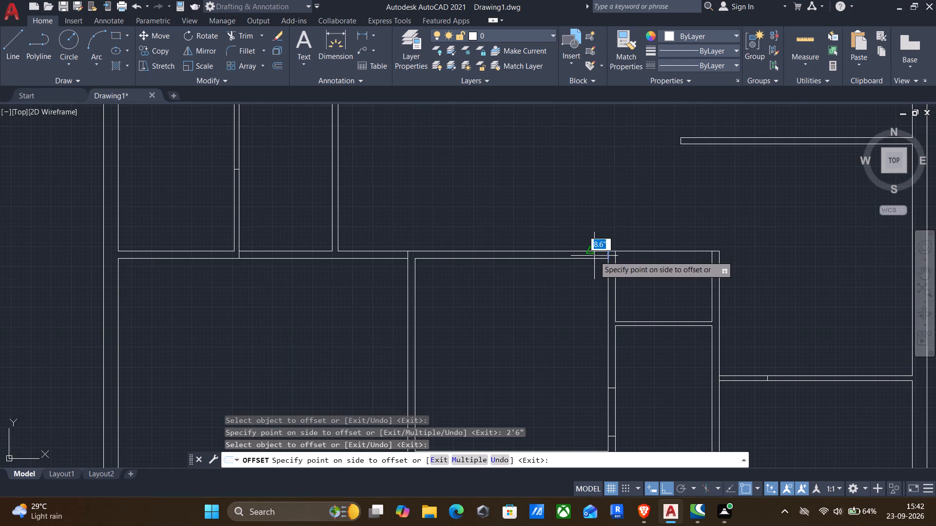
pyautogui.press('3')
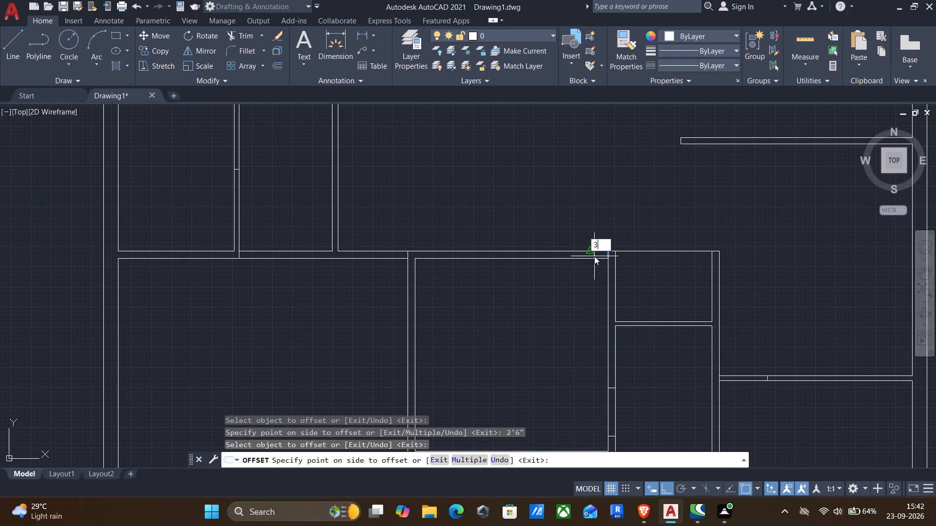
pyautogui.press('BackSpace')
pyautogui.write('2"')
pyautogui.press('Return')
# Offset the new short vertical line near the right end of the lower middle room's top wall 3' to the left.
pyautogui.scroll(3, 607, 258)
pyautogui.click(585, 250)
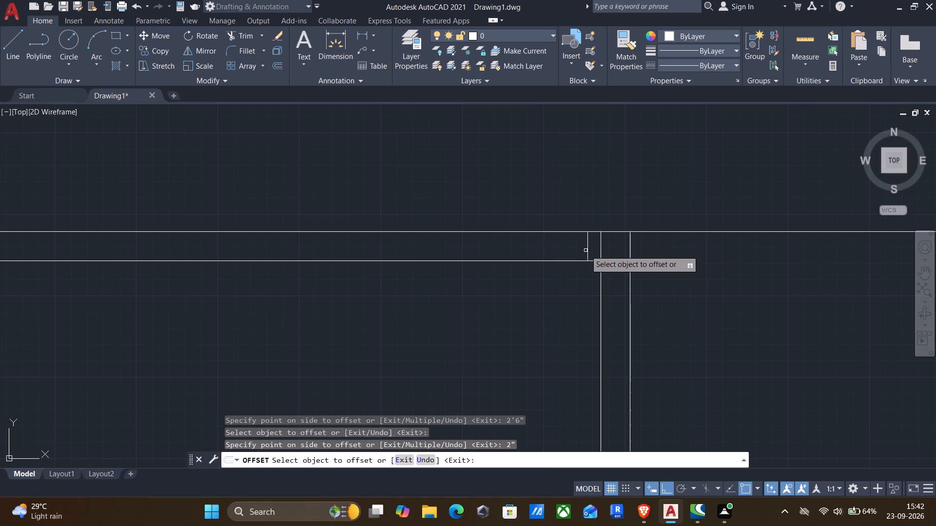
pyautogui.moveTo(587, 246); pyautogui.dragTo(579, 242)
pyautogui.write("3'")
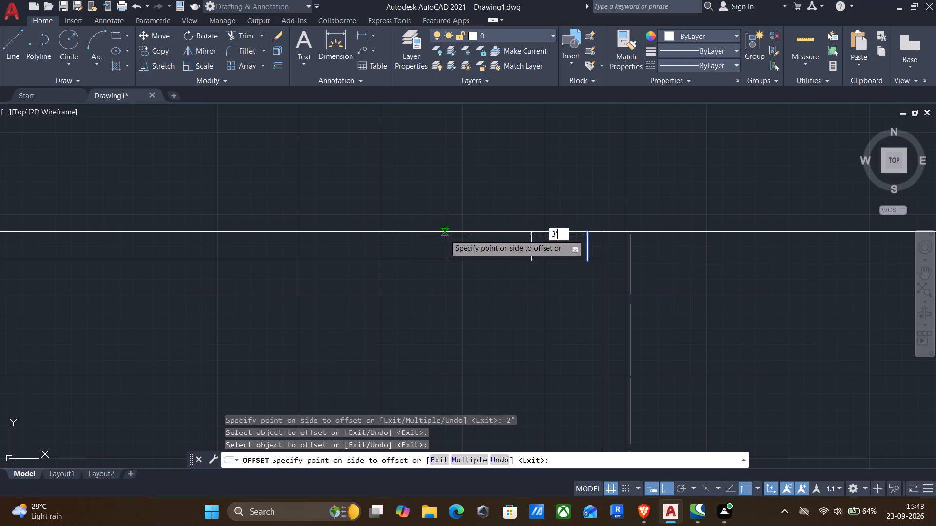
pyautogui.press('Return')
# Offset the lower-right room's left wall line 2' to the right, into the room.
pyautogui.scroll(-3, 441, 245)
pyautogui.scroll(1, 591, 360)
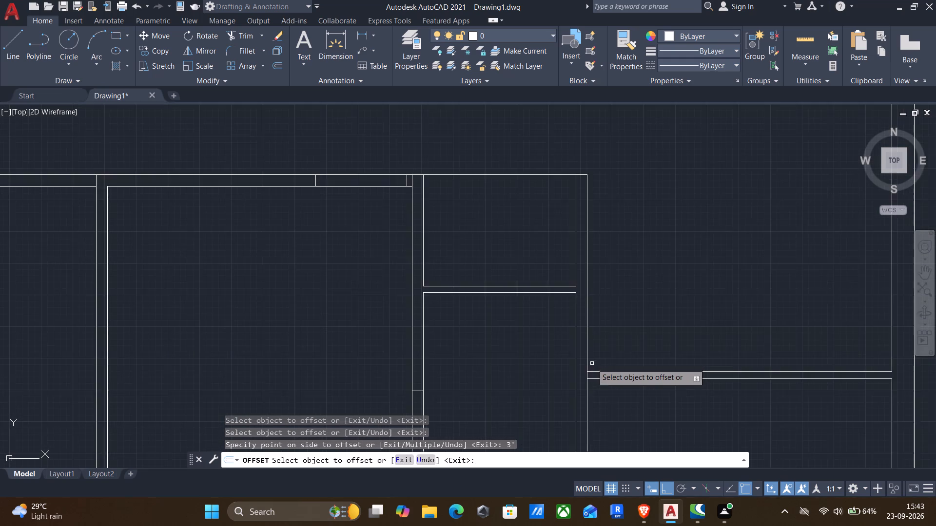
pyautogui.scroll(1, 592, 363)
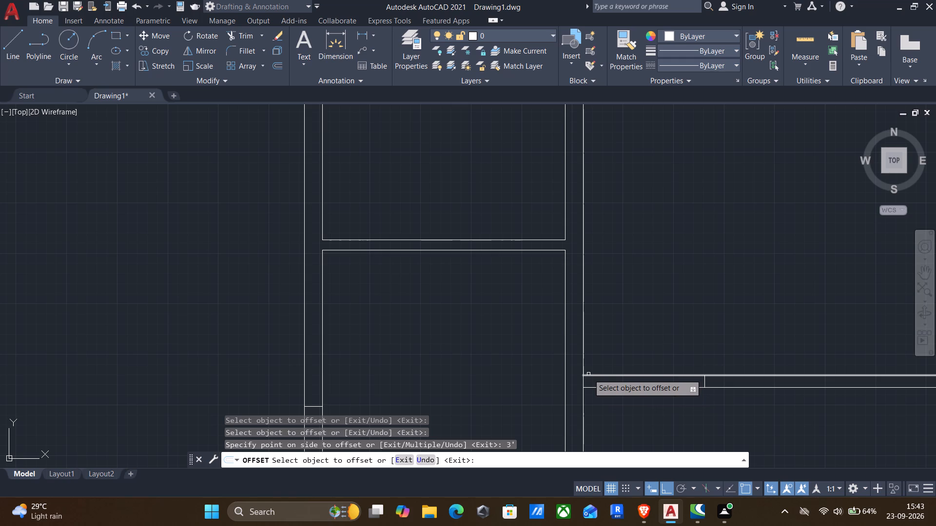
pyautogui.scroll(-1, 596, 373)
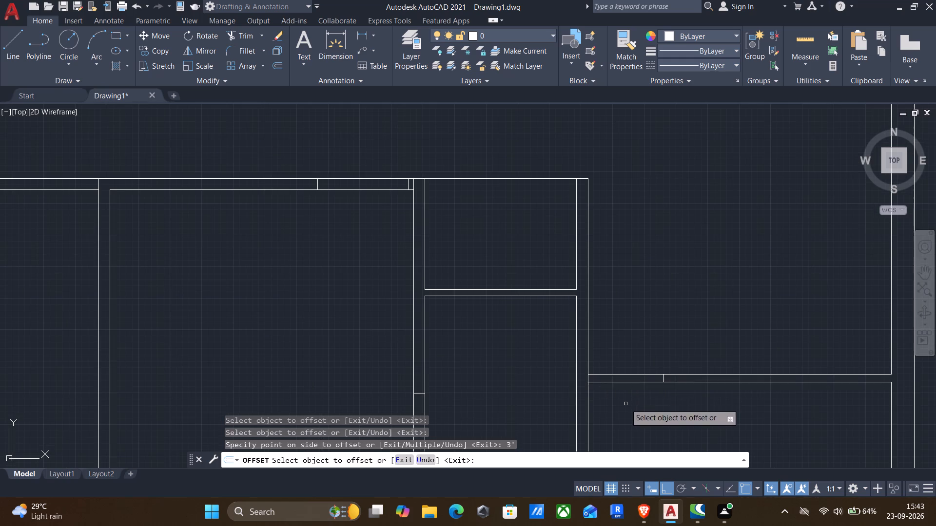
pyautogui.middleClick(618, 406)
pyautogui.middleClick(616, 405)
pyautogui.middleClick(610, 287)
pyautogui.scroll(-1, 613, 304)
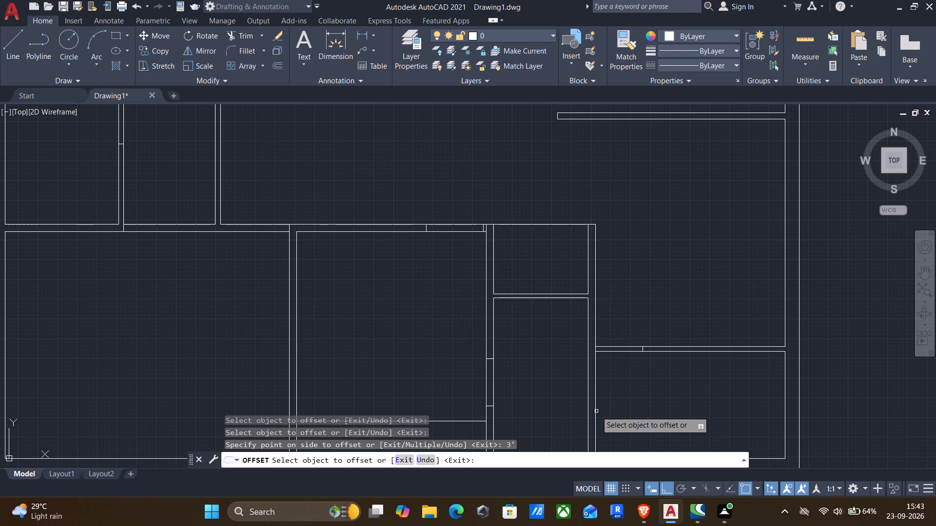
pyautogui.moveTo(595, 411); pyautogui.dragTo(599, 410)
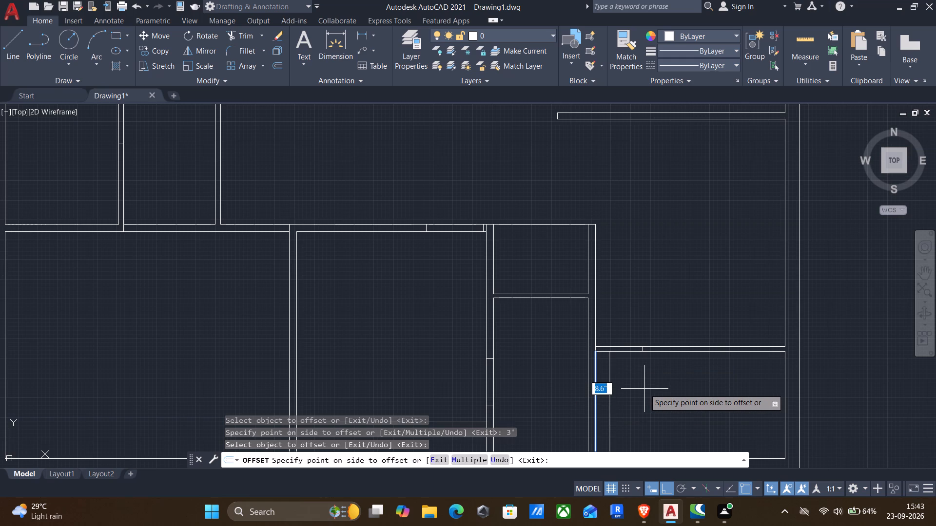
pyautogui.write("2'")
pyautogui.press('Return')
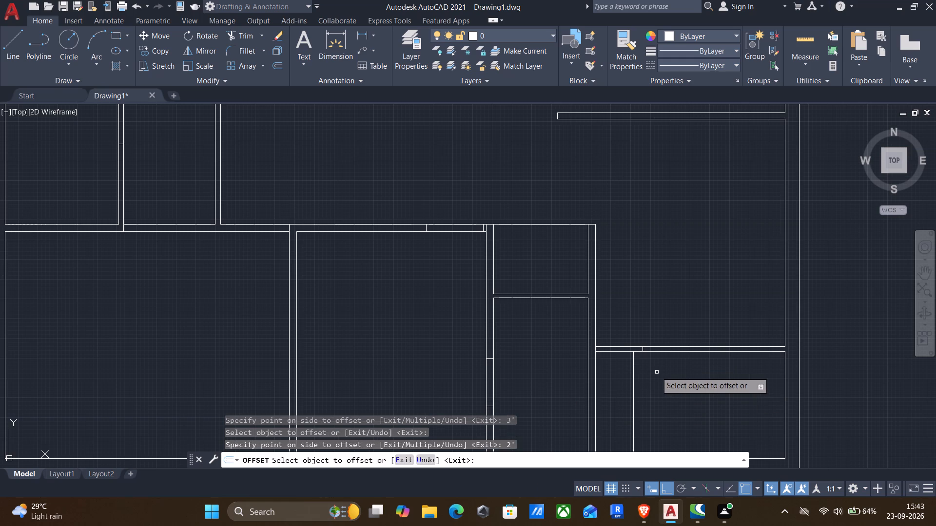
# Offset the short vertical line in the lower-right room's upper partition 2'6" to the right.
pyautogui.scroll(3, 639, 350)
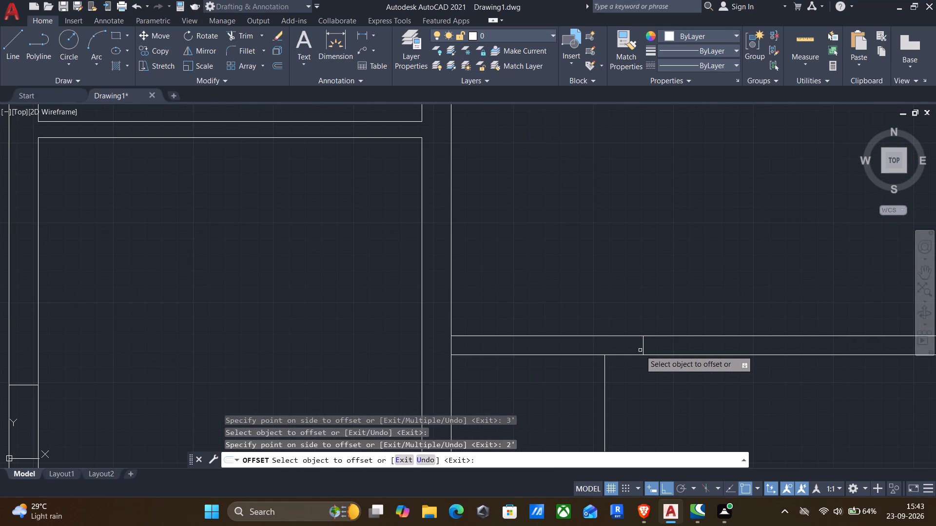
pyautogui.click(643, 346)
pyautogui.write("2'")
pyautogui.write('6"')
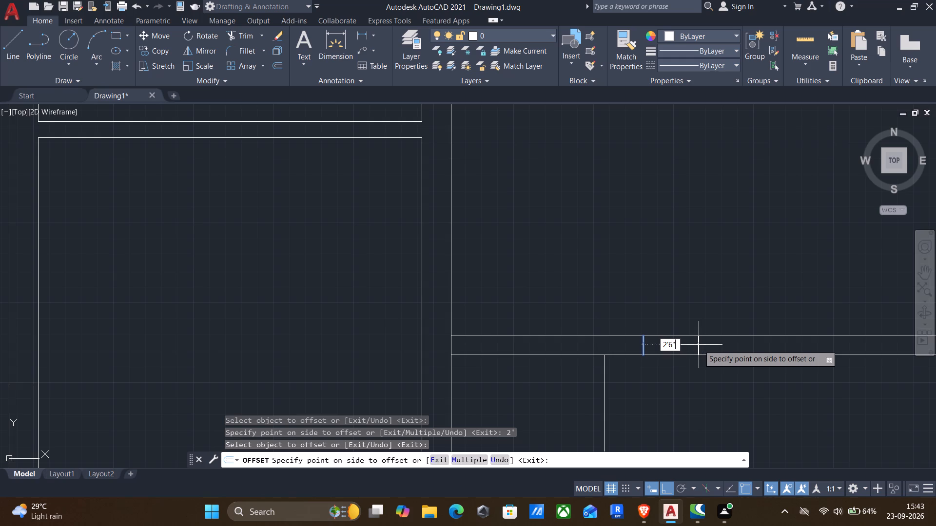
pyautogui.press('Return')
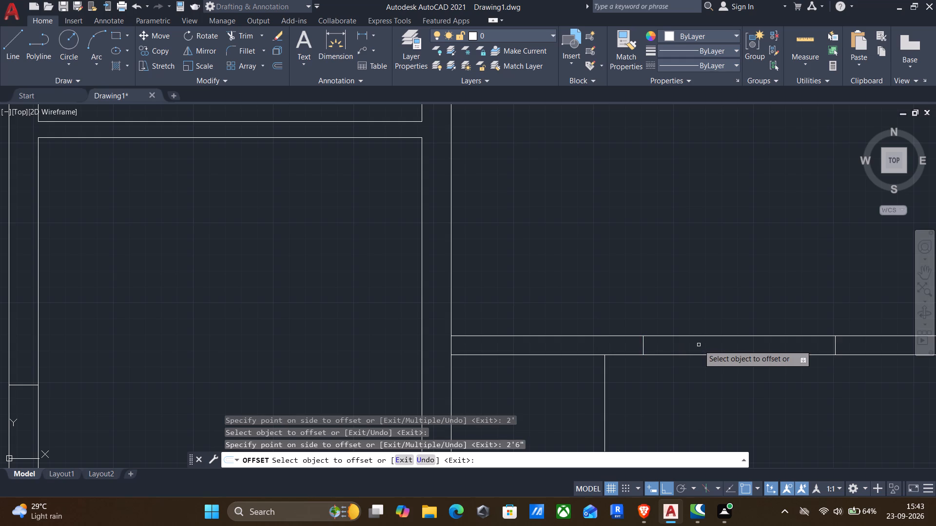
# Offset the short vertical line at the right end of the lower-left room's top wall 2" to the left.
pyautogui.scroll(-2, 699, 345)
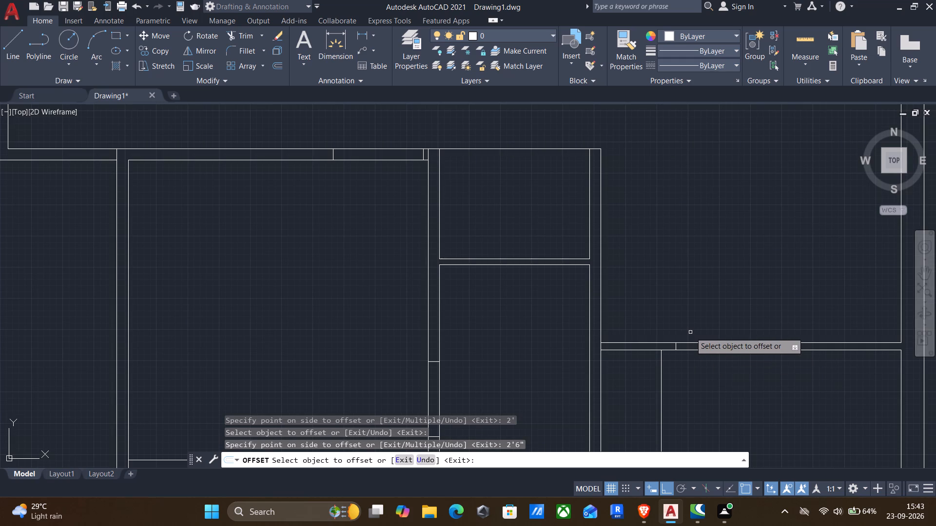
pyautogui.scroll(-1, 323, 170)
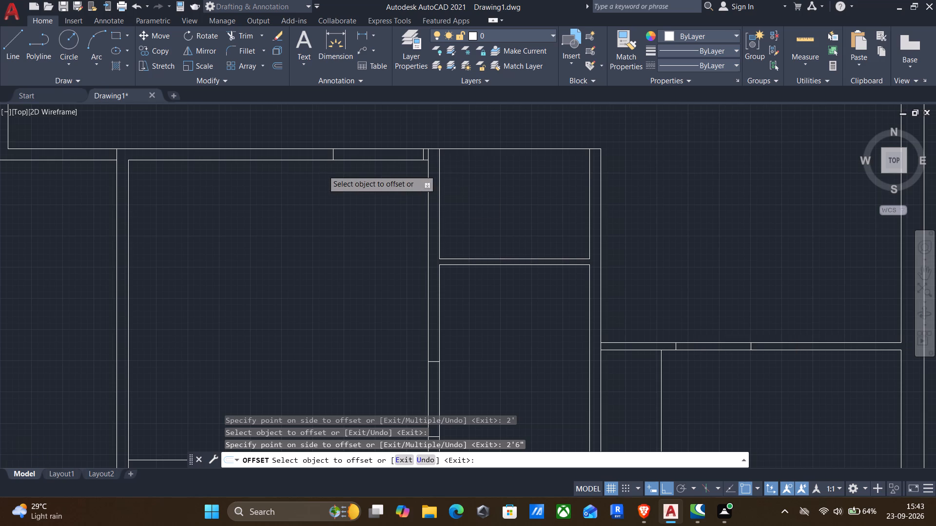
pyautogui.moveTo(306, 212); pyautogui.dragTo(326, 215, button='middle')
pyautogui.moveTo(212, 197); pyautogui.dragTo(337, 213, button='middle')
pyautogui.scroll(2, 316, 174)
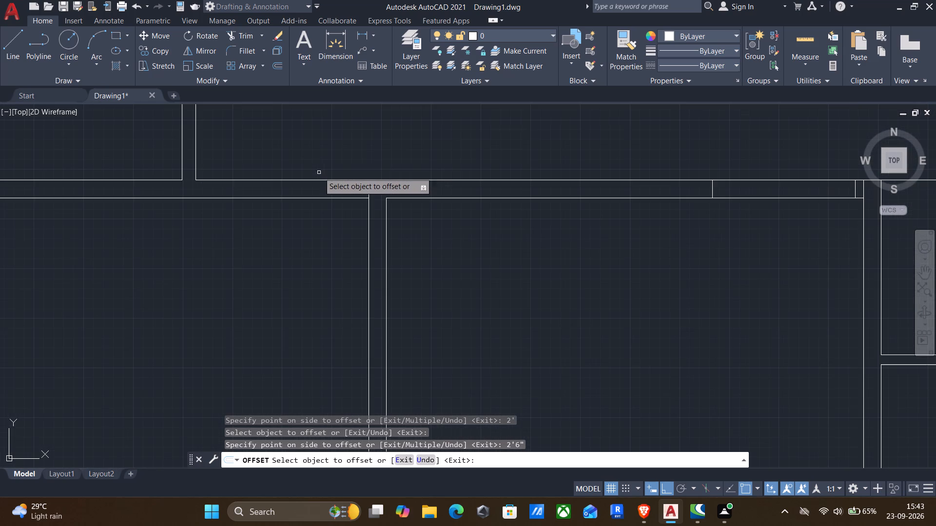
pyautogui.scroll(2, 332, 164)
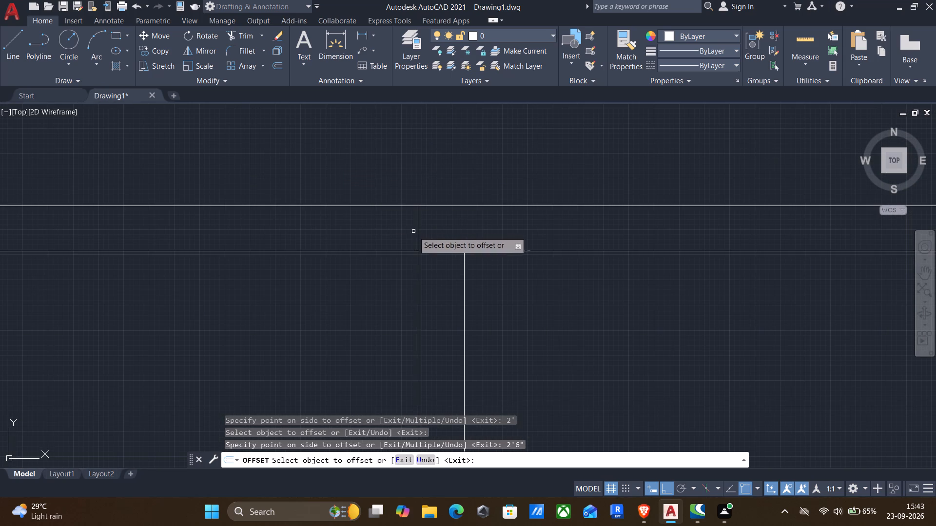
pyautogui.click(418, 233)
pyautogui.press('2')
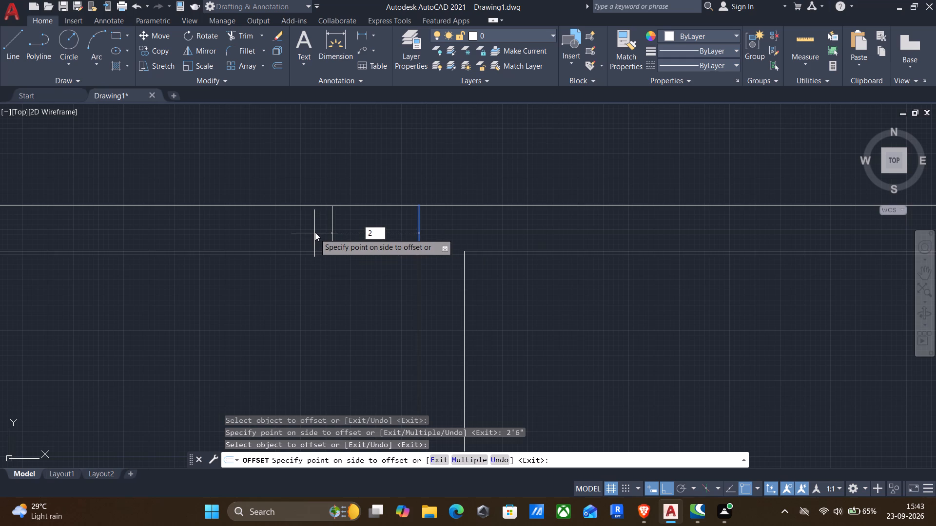
pyautogui.hotkey('shift', '"')
pyautogui.press('Return')
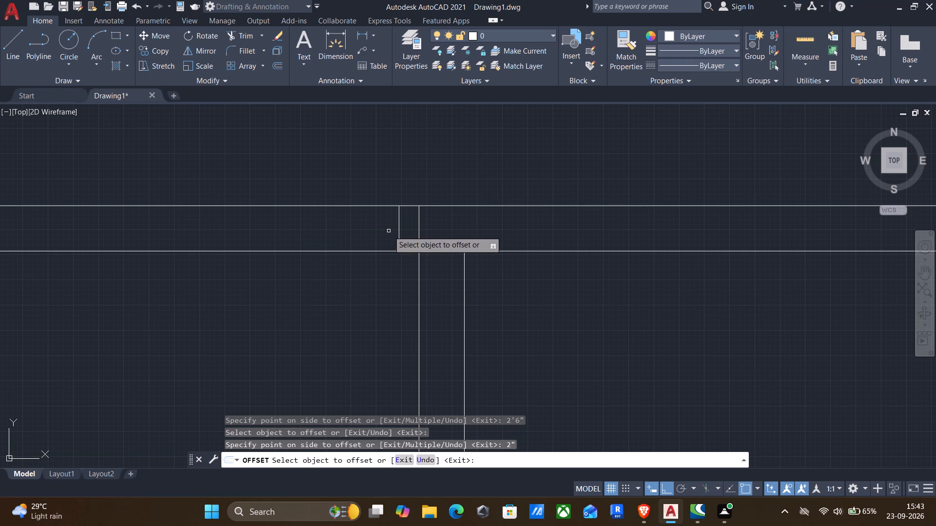
# Offset the new short vertical line in the lower-left room's top wall 3' to the left.
pyautogui.moveTo(399, 230); pyautogui.dragTo(394, 230)
pyautogui.write("3'")
pyautogui.press('Return')
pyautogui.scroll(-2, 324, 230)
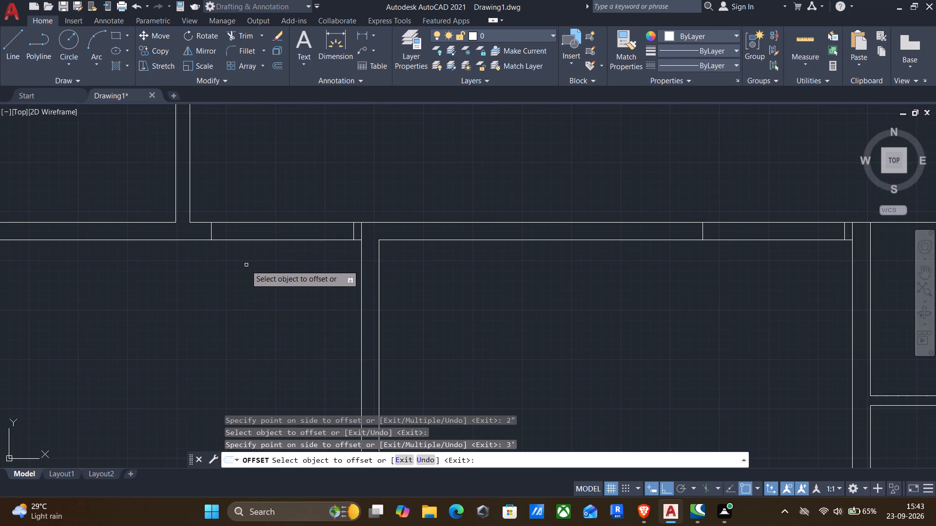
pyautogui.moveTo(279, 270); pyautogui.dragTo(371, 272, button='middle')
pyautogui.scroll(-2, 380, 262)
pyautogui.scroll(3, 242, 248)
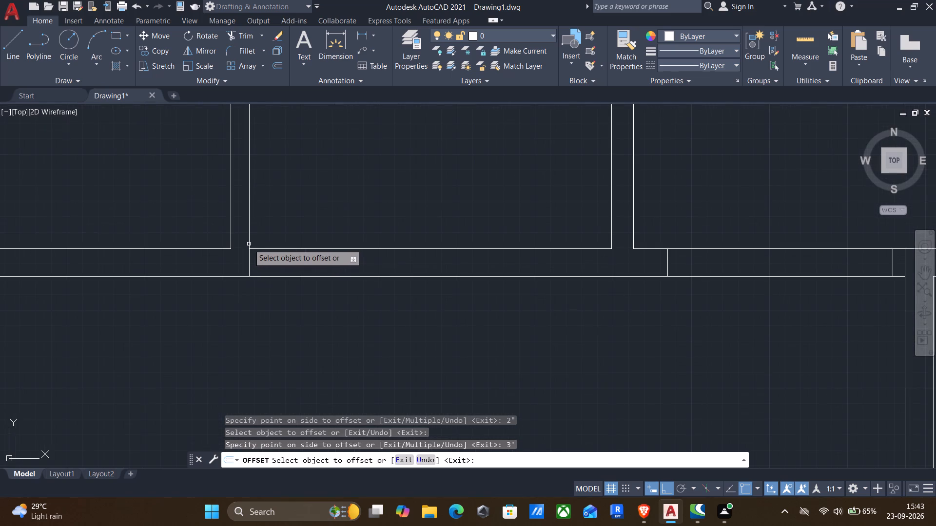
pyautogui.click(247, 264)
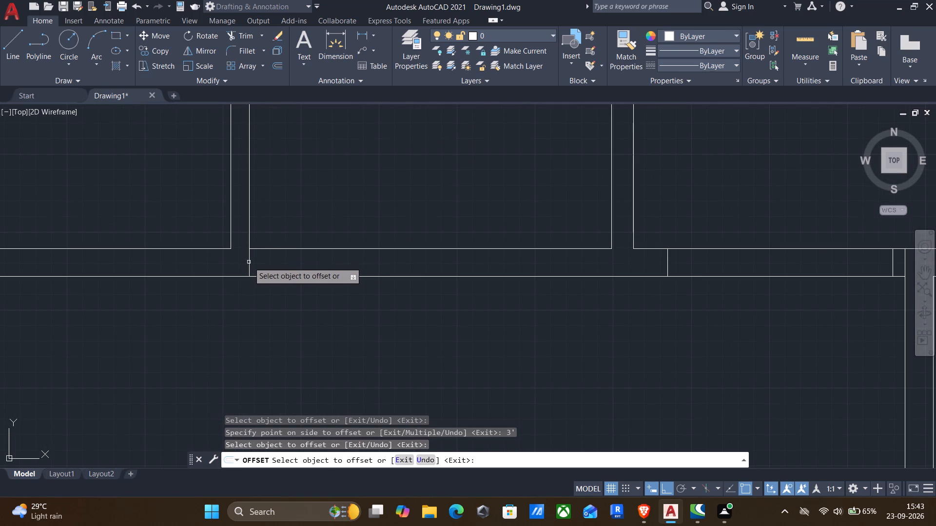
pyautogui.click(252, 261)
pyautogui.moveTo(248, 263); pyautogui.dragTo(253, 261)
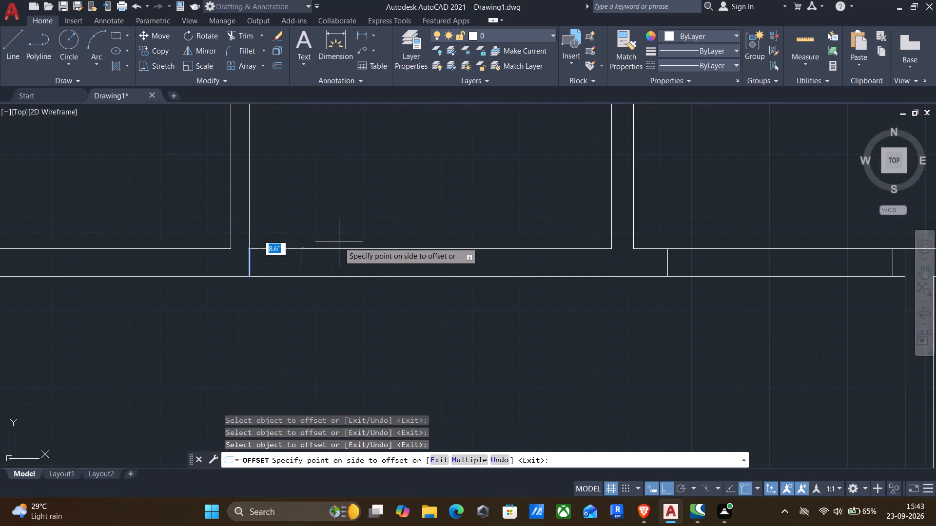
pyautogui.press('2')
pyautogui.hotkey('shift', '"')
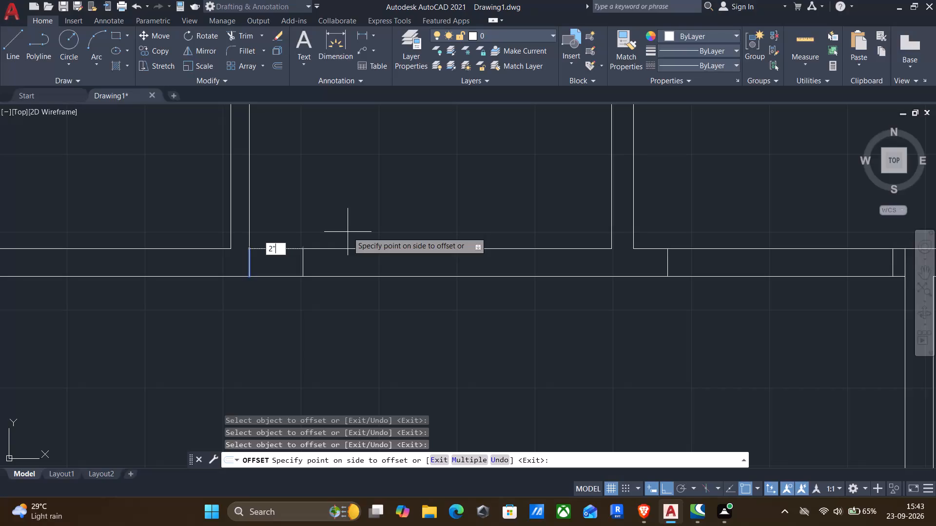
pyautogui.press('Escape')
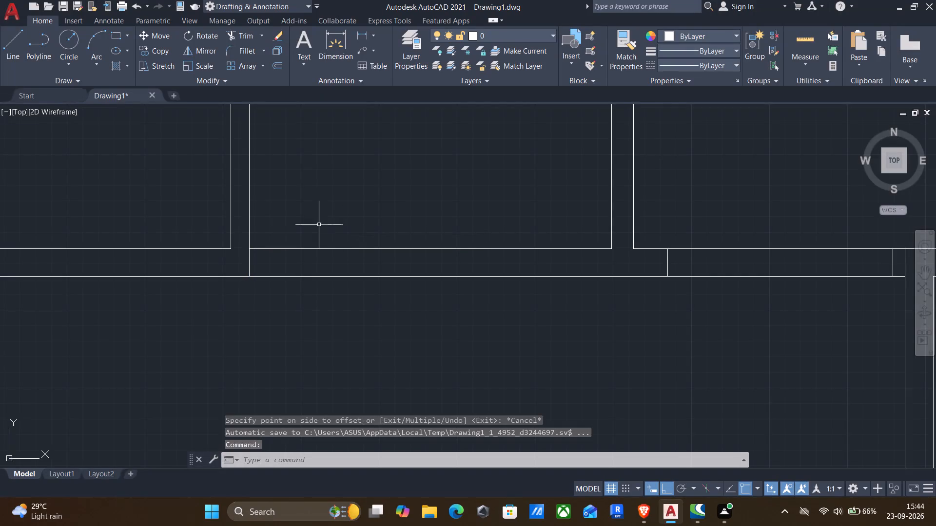
# Offset the short horizontal line in the partition between the two small rooms above the lower-left room 1'3" upward.
pyautogui.press('Return')
pyautogui.scroll(-2, 285, 209)
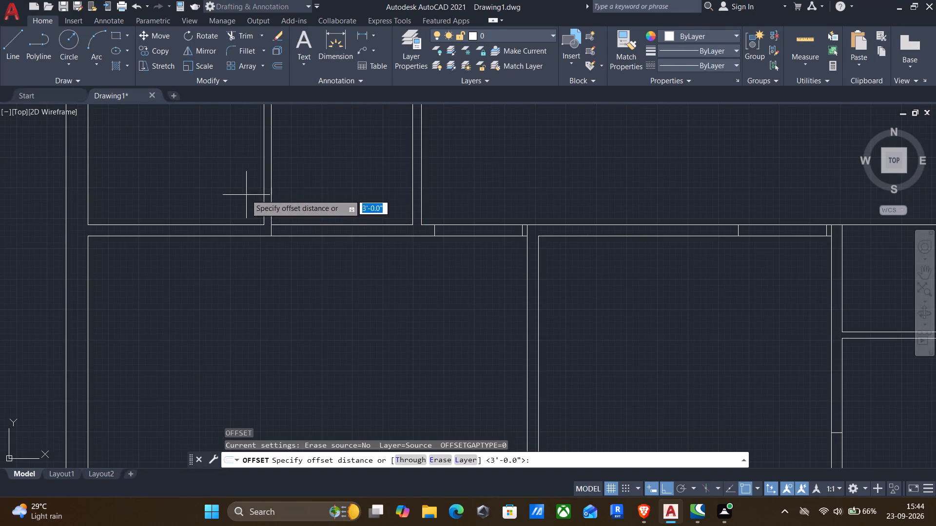
pyautogui.moveTo(240, 215); pyautogui.dragTo(316, 332, button='middle')
pyautogui.scroll(2, 343, 209)
pyautogui.click(342, 236)
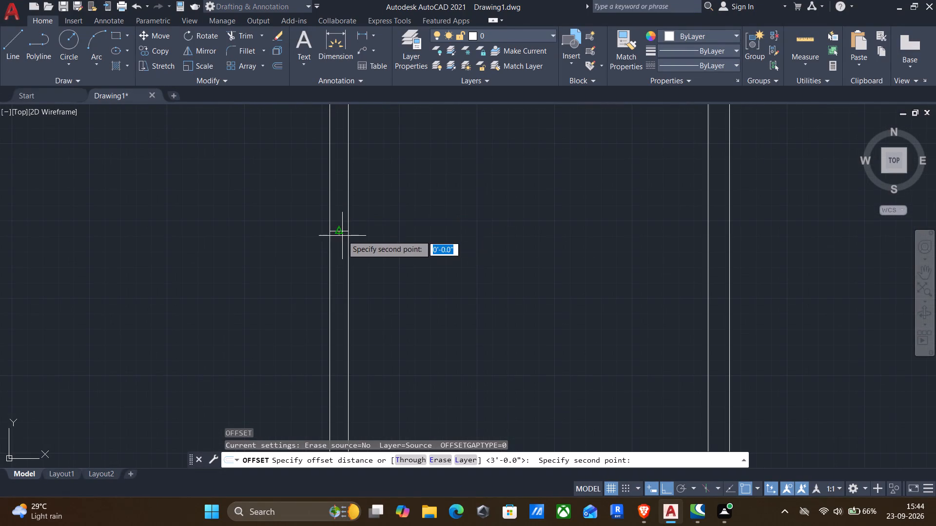
pyautogui.click(342, 207)
pyautogui.click(338, 230)
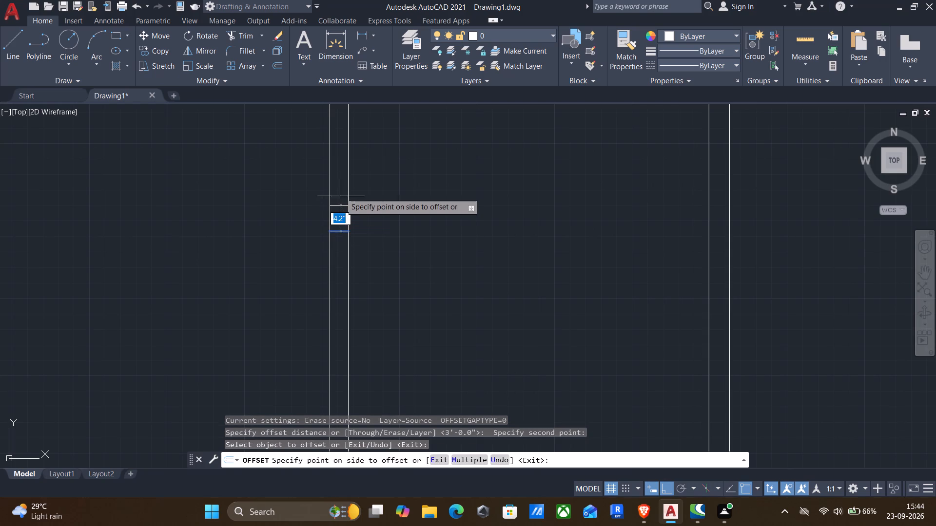
pyautogui.press('1')
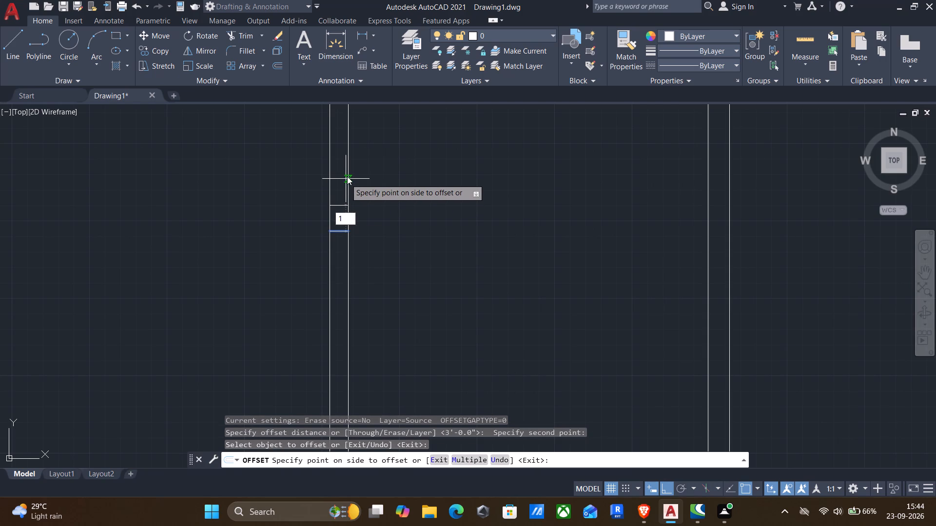
pyautogui.press("'")
pyautogui.write('3"')
pyautogui.press('Return')
# Offset the same middle line in the small rooms' partition 1'3" downward.
pyautogui.click(339, 232)
pyautogui.press('1')
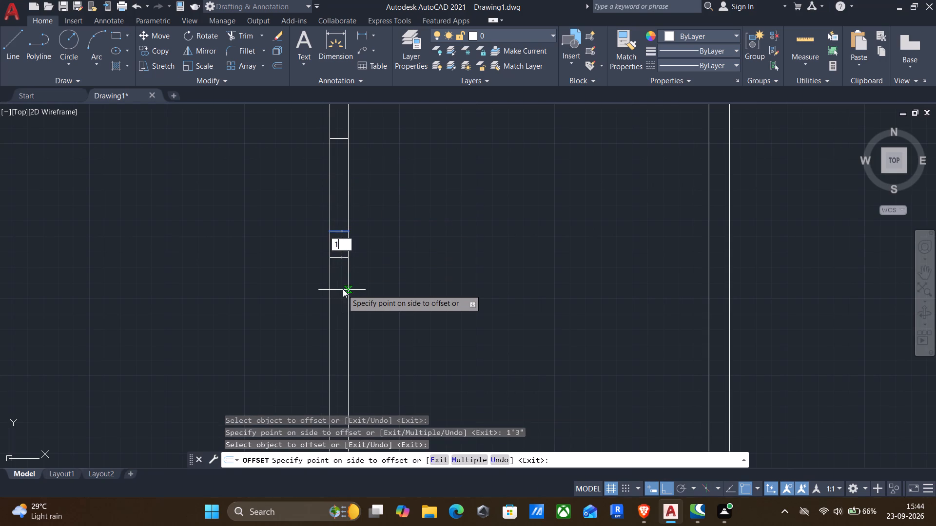
pyautogui.press("'")
pyautogui.write('3"')
pyautogui.press('Return')
# Offset the short horizontal line across the vertical wall at the small upper room's lower-left corner 2" downward.
pyautogui.scroll(-3, 363, 267)
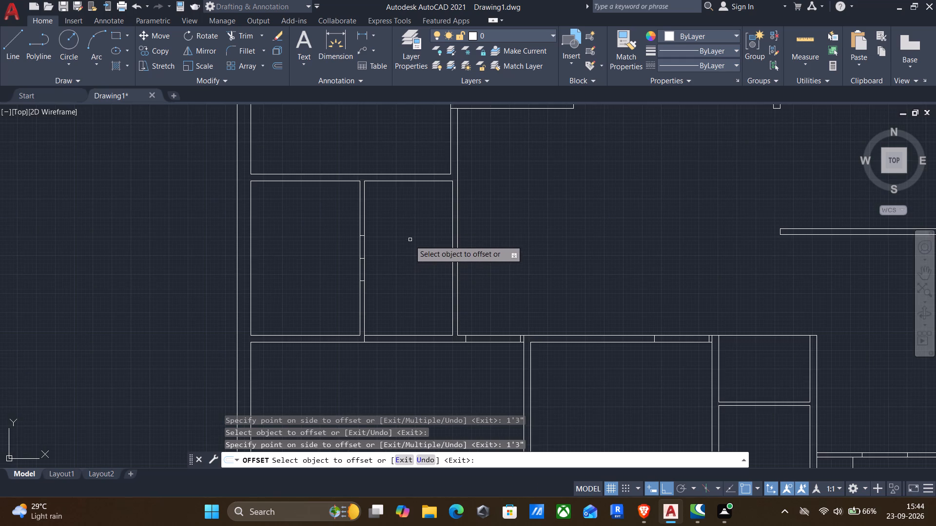
pyautogui.scroll(-1, 411, 232)
pyautogui.middleClick(415, 232)
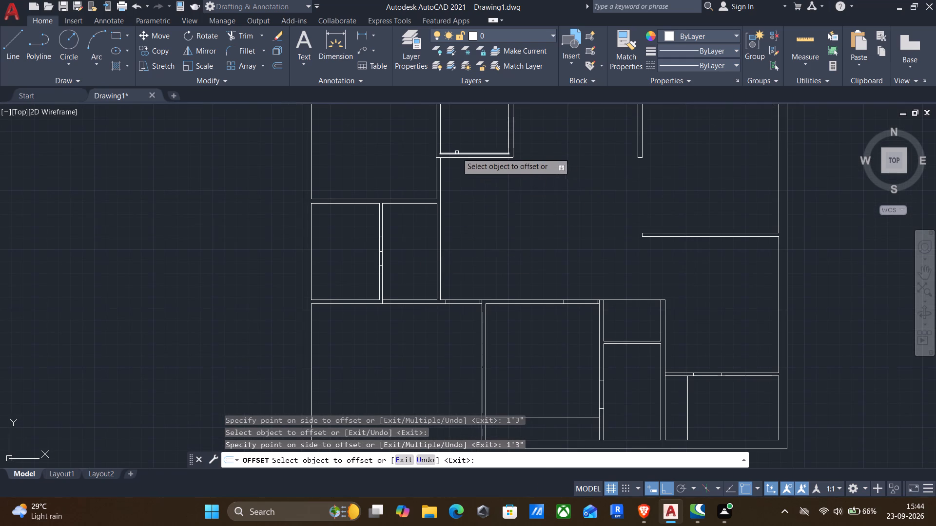
pyautogui.scroll(3, 456, 152)
pyautogui.moveTo(380, 177); pyautogui.dragTo(379, 186)
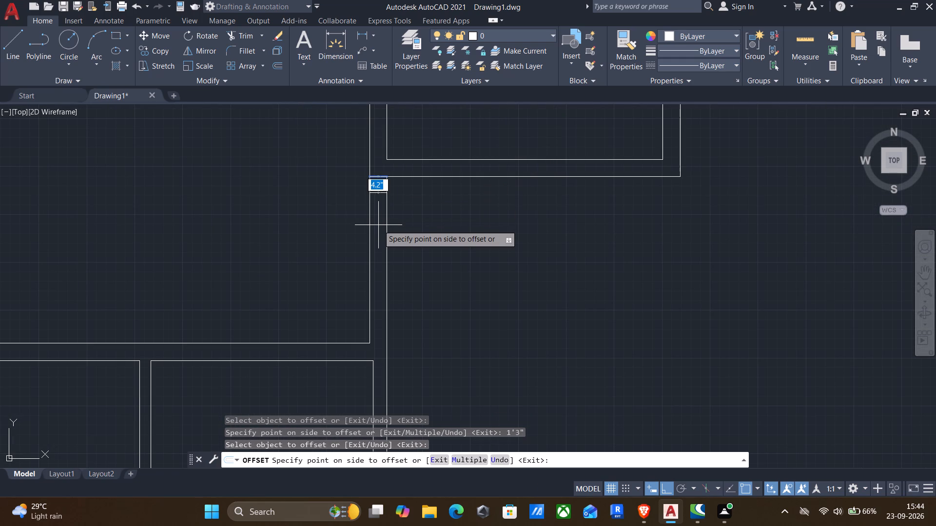
pyautogui.write('2"')
pyautogui.press('Return')
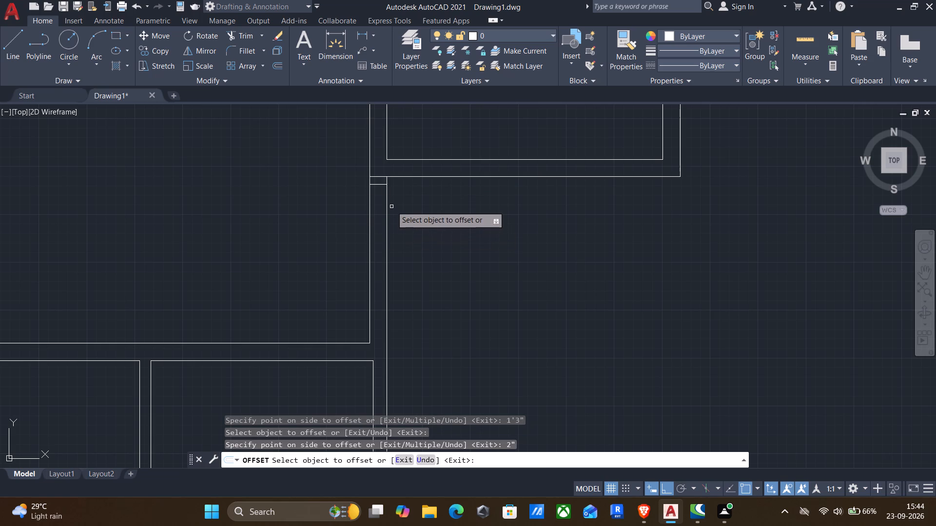
# Offset the new short horizontal line in that vertical wall 3' downward.
pyautogui.click(377, 184)
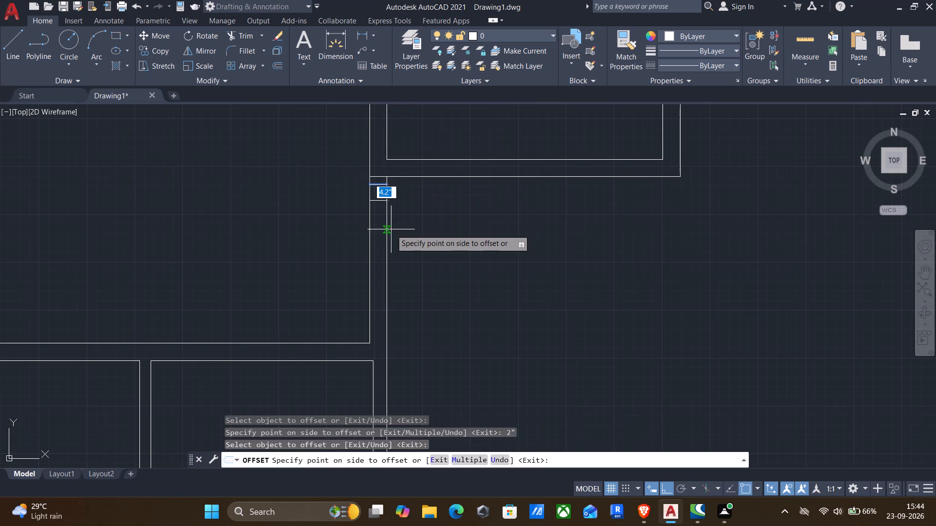
pyautogui.write("3'")
pyautogui.press('Return')
pyautogui.scroll(-2, 394, 231)
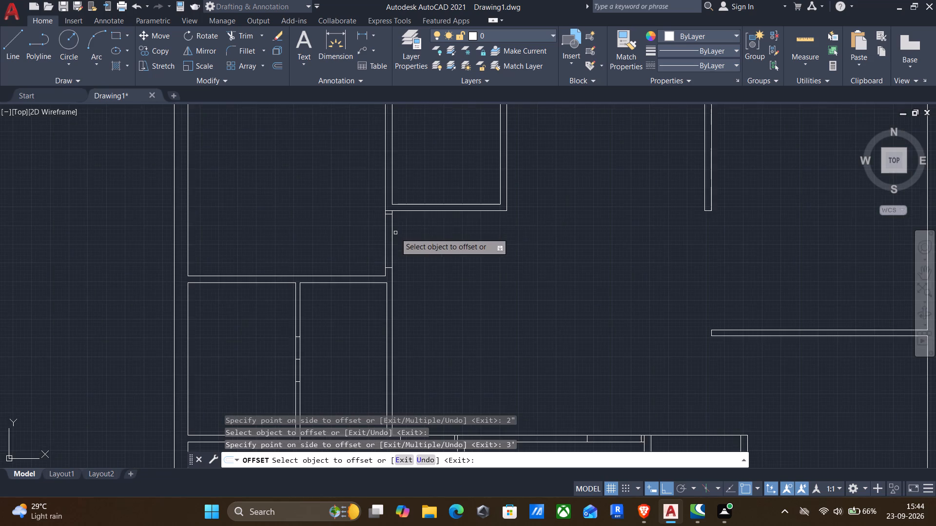
# Offset the short horizontal line at the top of the partition between the upper-left room and the small upper room 2" downward.
pyautogui.scroll(-2, 452, 213)
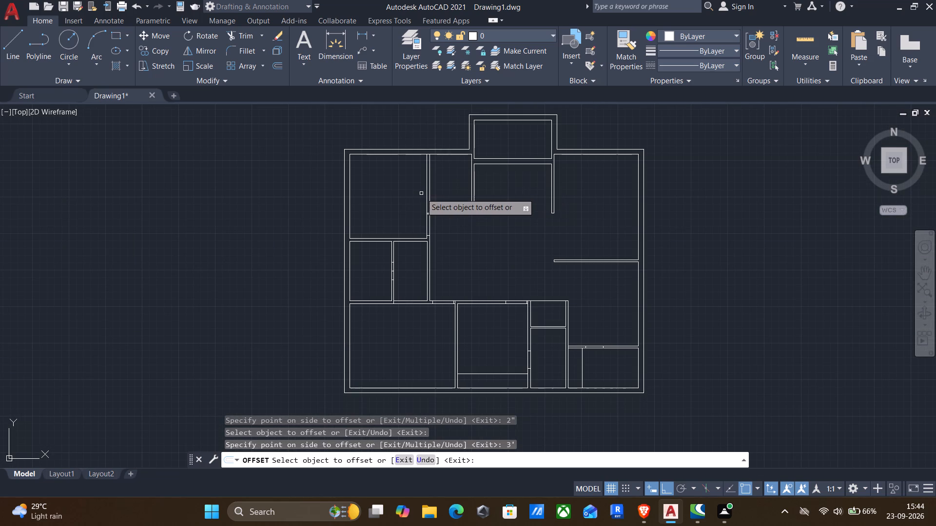
pyautogui.scroll(3, 427, 213)
pyautogui.scroll(-1, 416, 195)
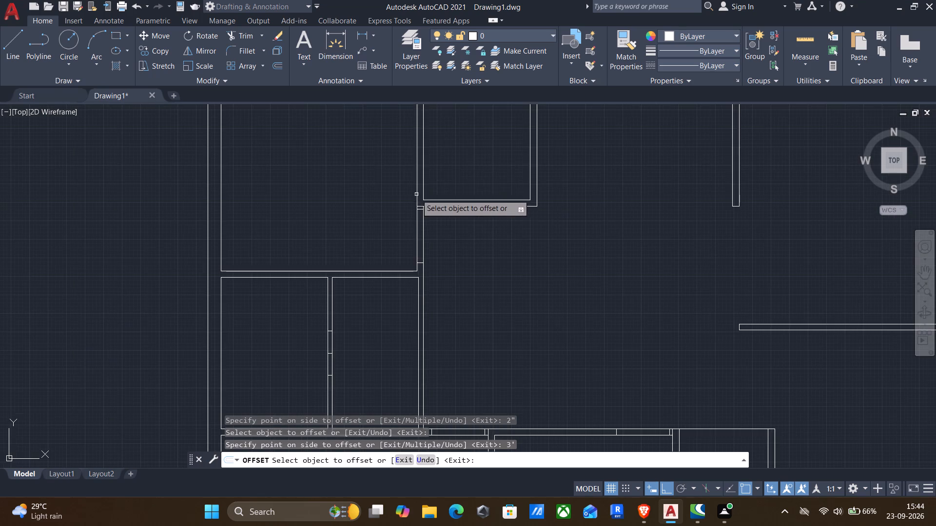
pyautogui.scroll(-2, 431, 160)
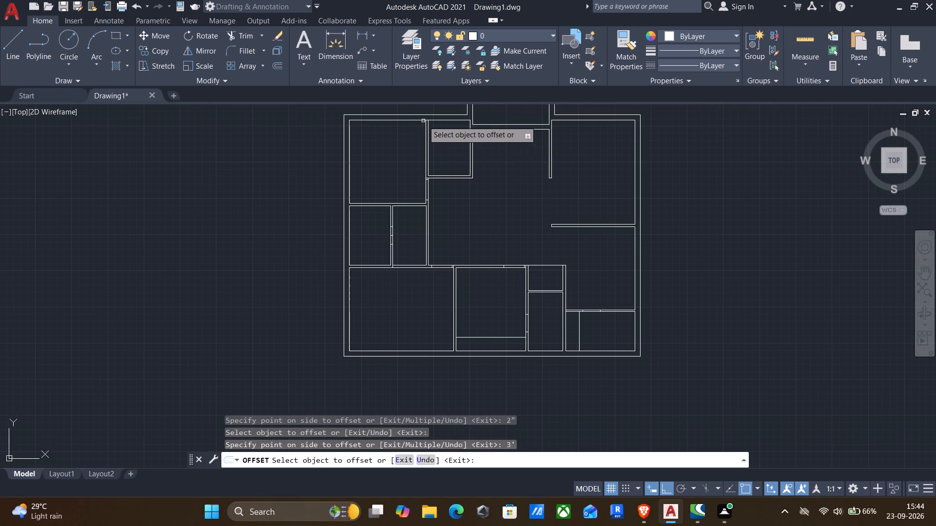
pyautogui.scroll(3, 423, 119)
pyautogui.click(428, 123)
pyautogui.press('2')
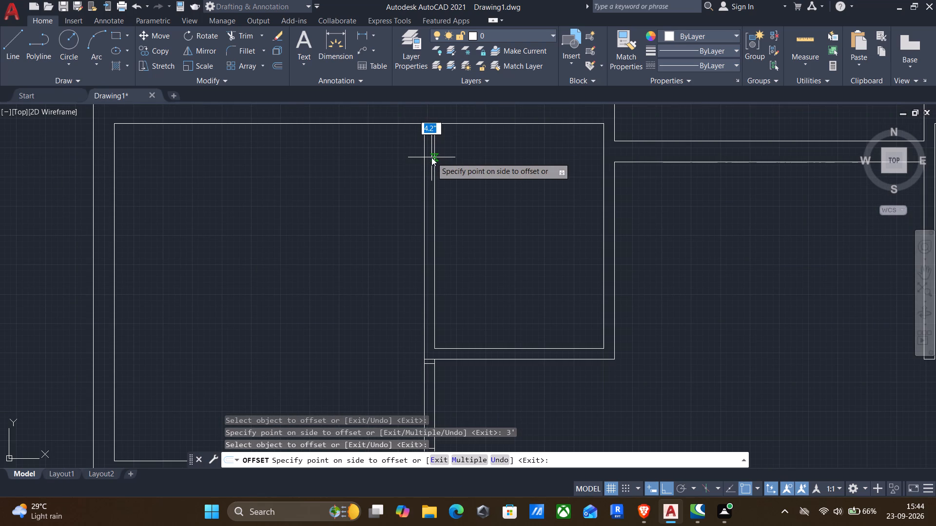
pyautogui.hotkey('shift', '"')
pyautogui.press('Return')
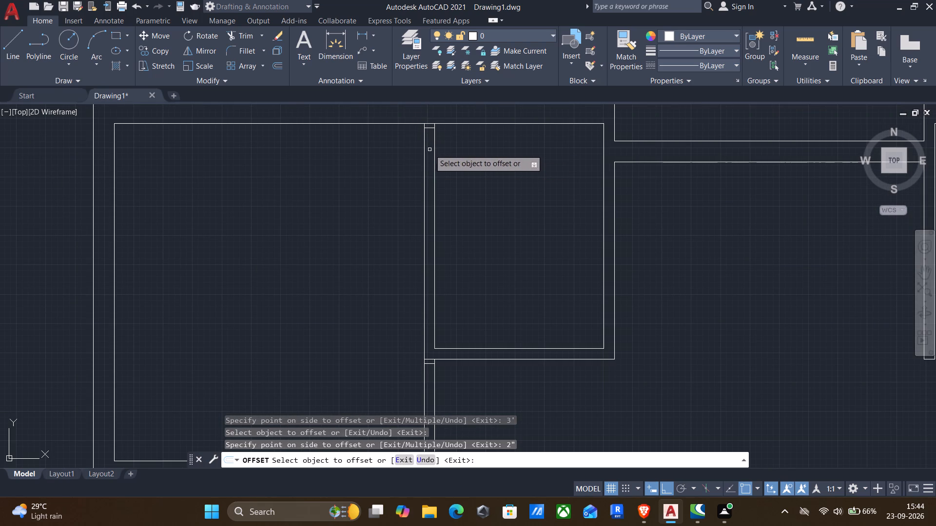
# Offset the new short line near the top of that partition 3" downward.
pyautogui.click(427, 129)
pyautogui.press('3')
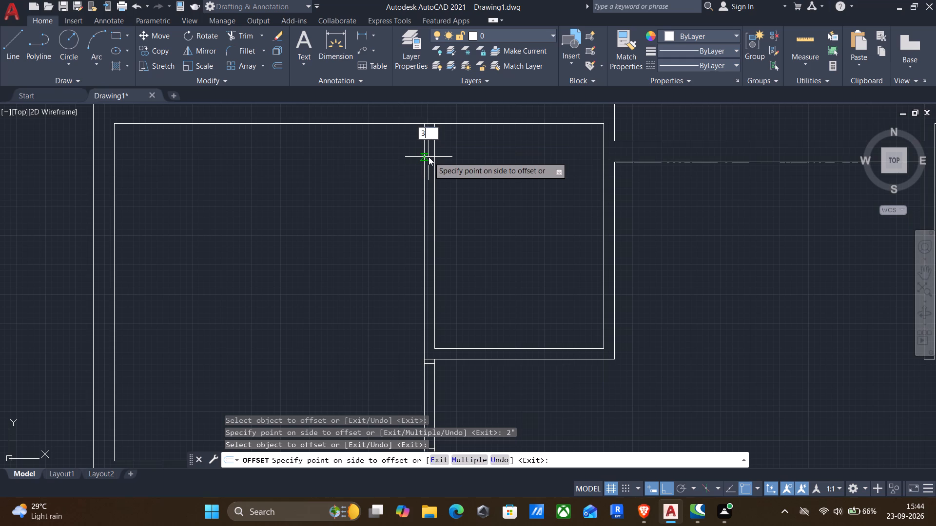
pyautogui.hotkey('shift', '"')
pyautogui.press('Return')
# Offset the lowest short line near the top of that partition 2'6" downward and finish offsetting.
pyautogui.scroll(2, 431, 143)
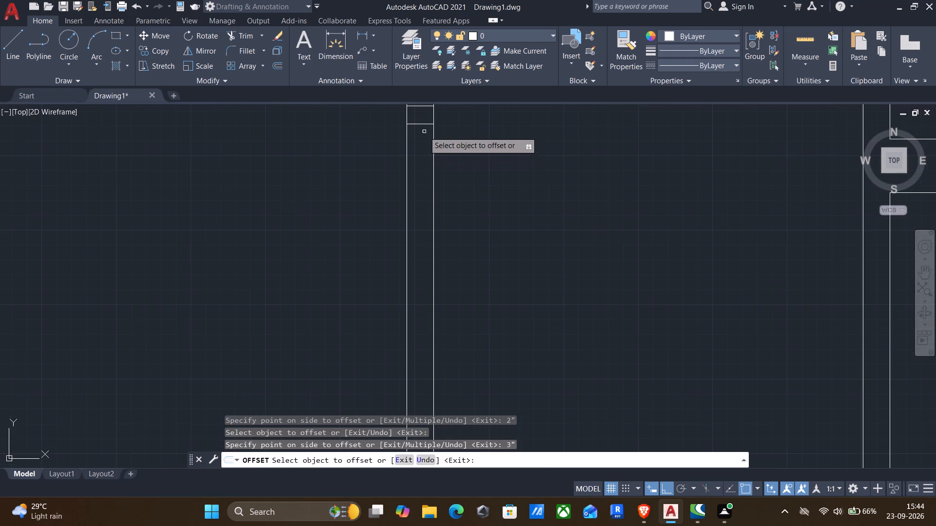
pyautogui.click(420, 125)
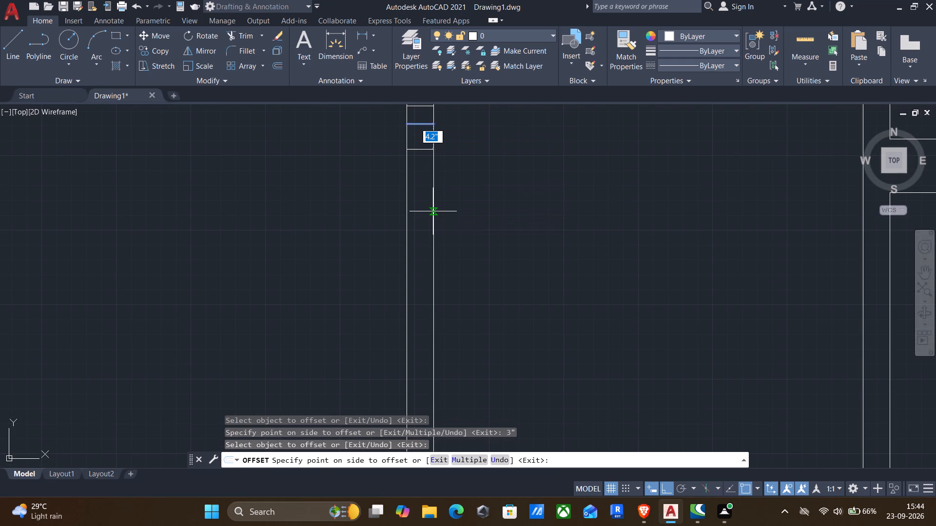
pyautogui.press('2')
pyautogui.press("'")
pyautogui.write('6"')
pyautogui.press('Return')
pyautogui.scroll(-2, 434, 216)
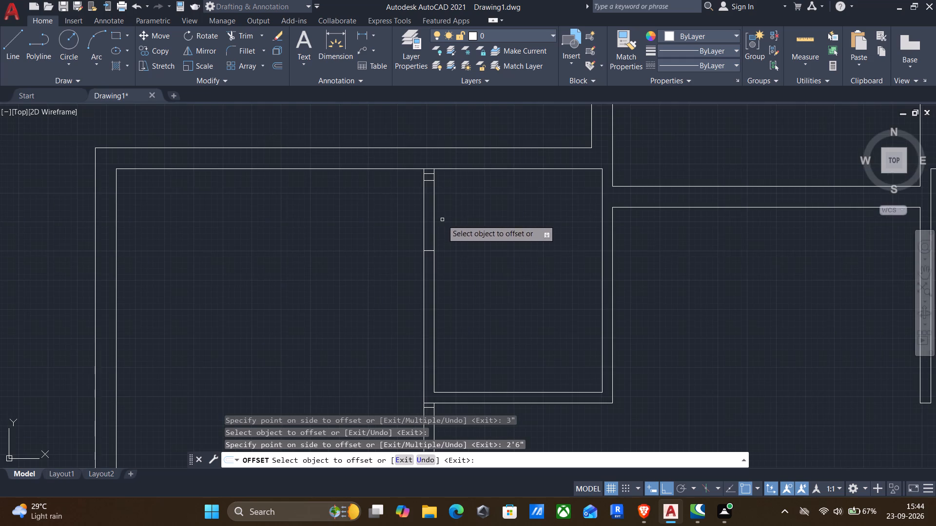
pyautogui.scroll(-1, 448, 226)
pyautogui.press('Return')
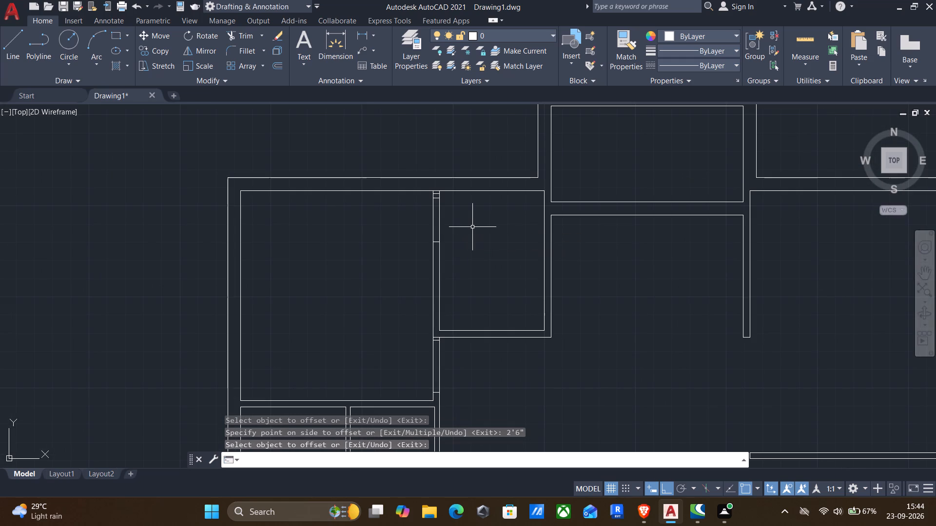
# Trim the 2'6" opening in the partition between the upper-left and small upper rooms, and trim the extra cross lines in the stub above.
pyautogui.press('t')
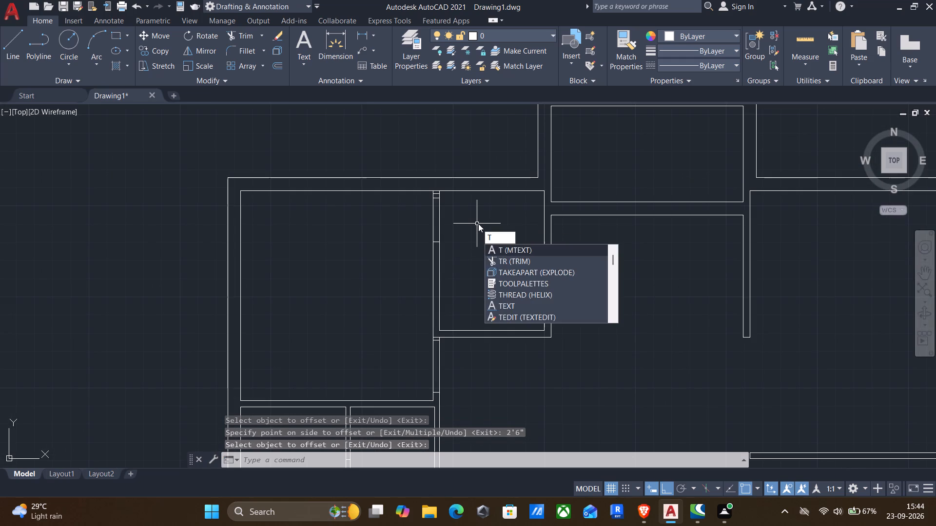
pyautogui.press('r')
pyautogui.press('Return')
pyautogui.moveTo(450, 209); pyautogui.dragTo(426, 211)
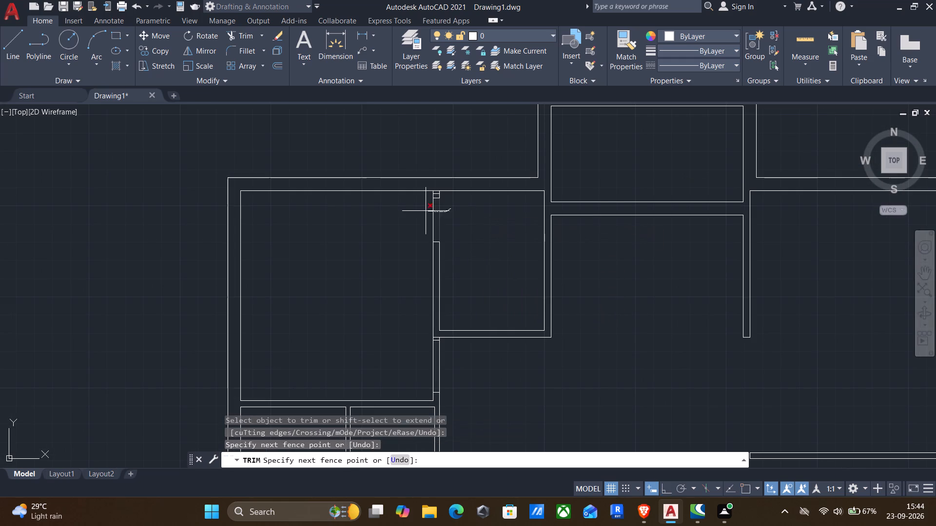
pyautogui.moveTo(426, 211); pyautogui.dragTo(410, 217)
pyautogui.scroll(3, 434, 189)
pyautogui.moveTo(433, 179); pyautogui.dragTo(434, 215)
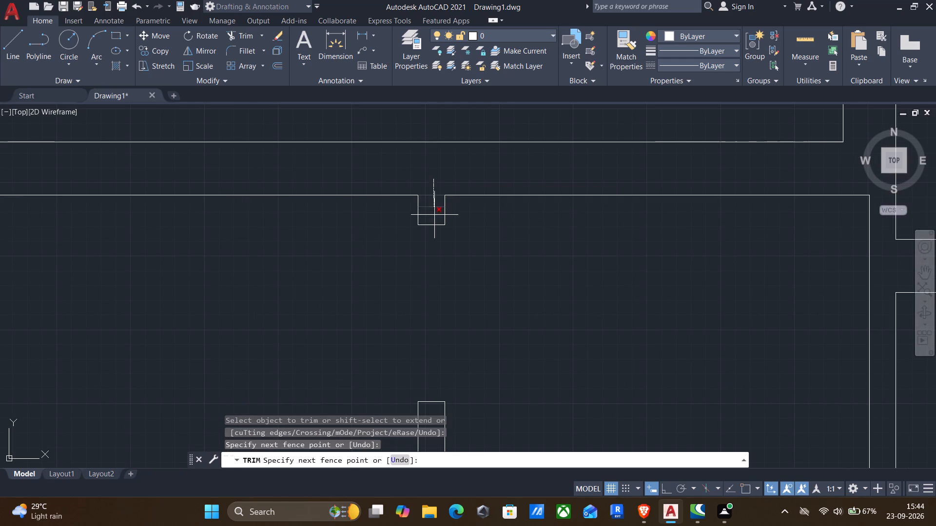
# Trim the 3' opening in the vertical wall below the small upper room, and the extra cross line at its upper jamb.
pyautogui.scroll(-2, 434, 215)
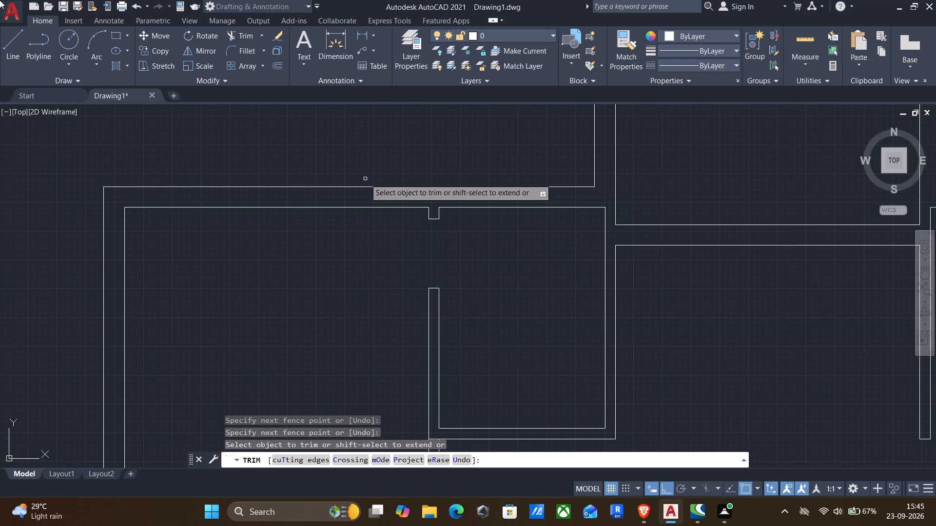
pyautogui.scroll(-3, 15, 19)
pyautogui.scroll(-2, 276, 196)
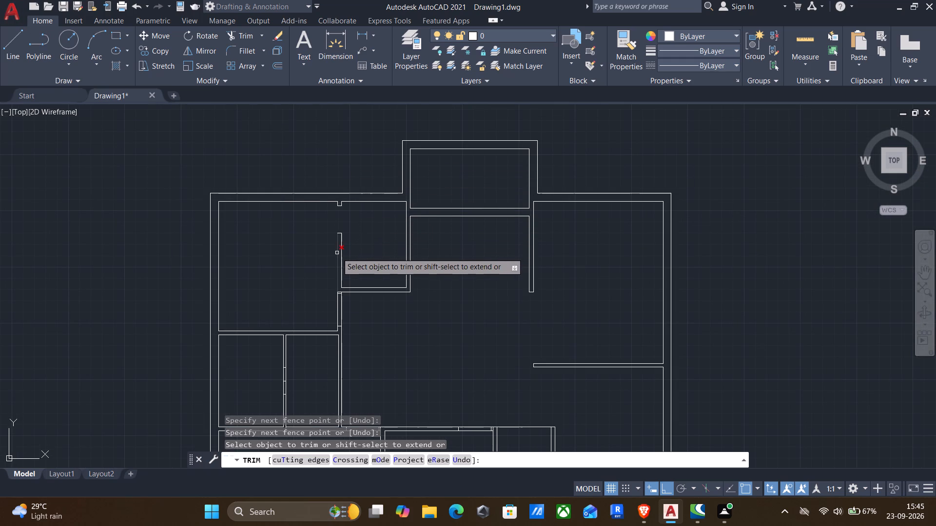
pyautogui.scroll(3, 330, 319)
pyautogui.moveTo(325, 319); pyautogui.dragTo(402, 291)
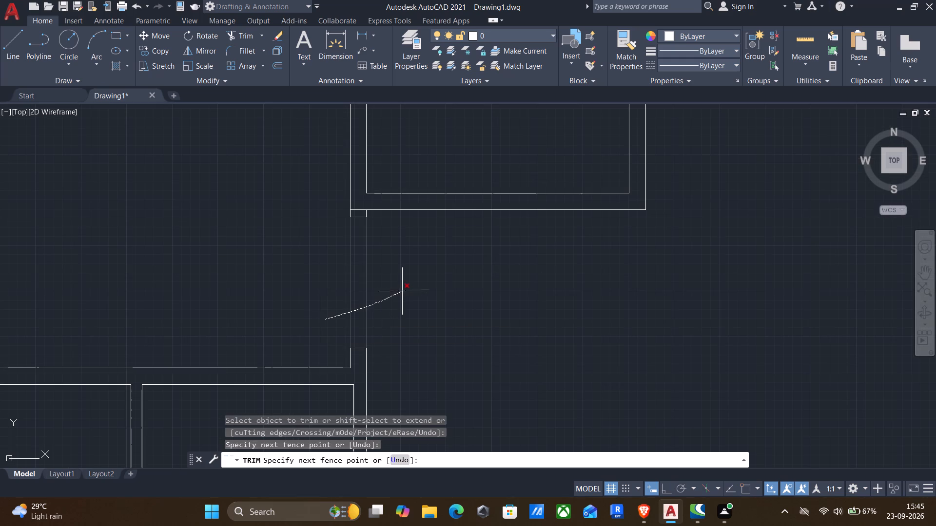
pyautogui.moveTo(402, 291); pyautogui.dragTo(405, 289)
pyautogui.scroll(2, 357, 213)
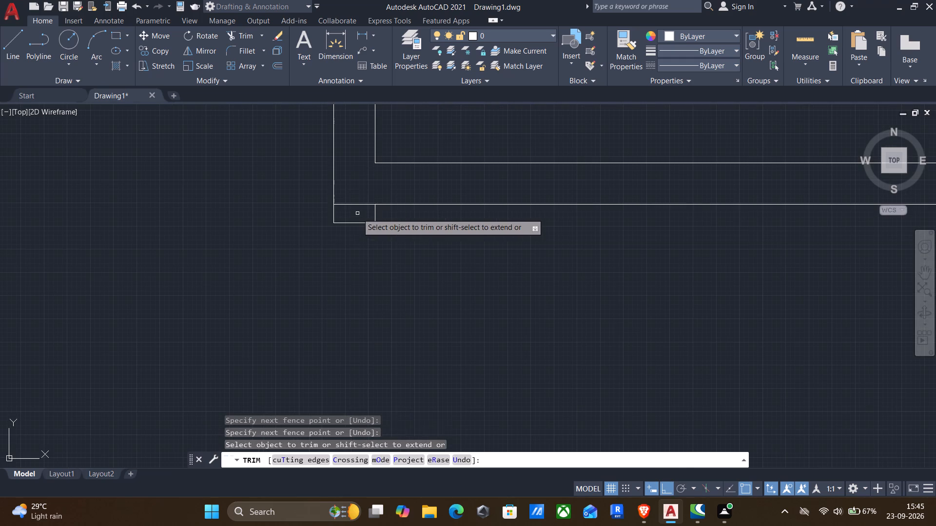
pyautogui.moveTo(357, 213); pyautogui.dragTo(351, 191)
# Trim the marked opening in the wall above the lower-left room, and the wall lines crossing the stub beside it.
pyautogui.scroll(-4, 351, 191)
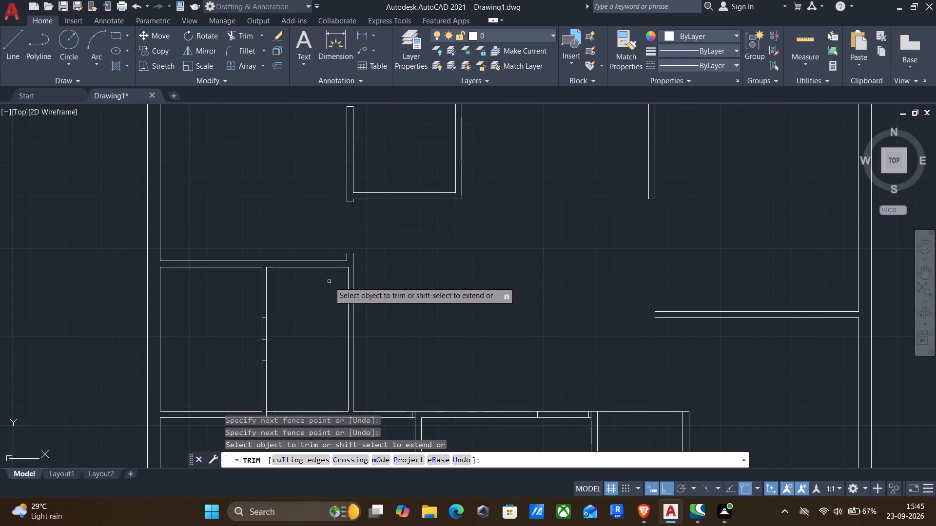
pyautogui.moveTo(371, 374); pyautogui.dragTo(478, 199, button='middle')
pyautogui.scroll(-1, 394, 337)
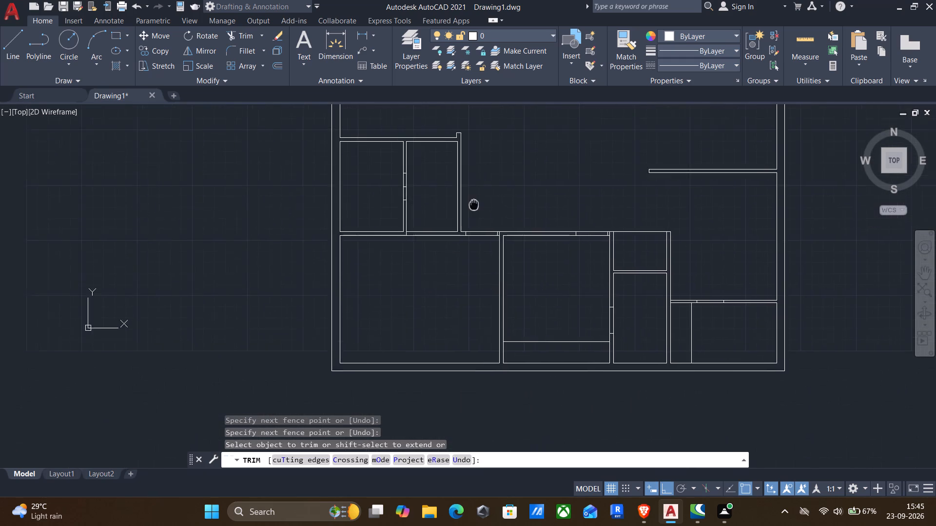
pyautogui.moveTo(478, 199); pyautogui.dragTo(466, 214, button='middle')
pyautogui.scroll(2, 469, 237)
pyautogui.moveTo(470, 284); pyautogui.dragTo(474, 183)
pyautogui.scroll(3, 512, 244)
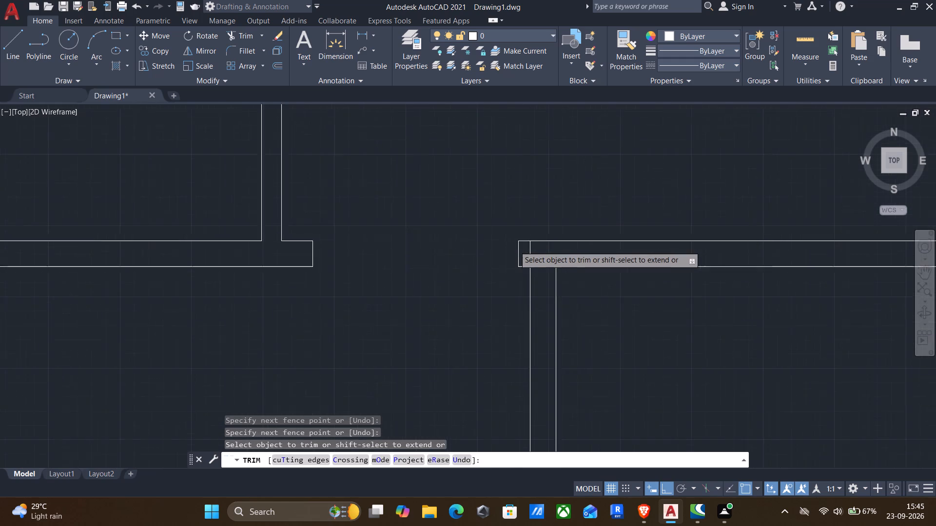
pyautogui.moveTo(527, 246); pyautogui.dragTo(553, 247)
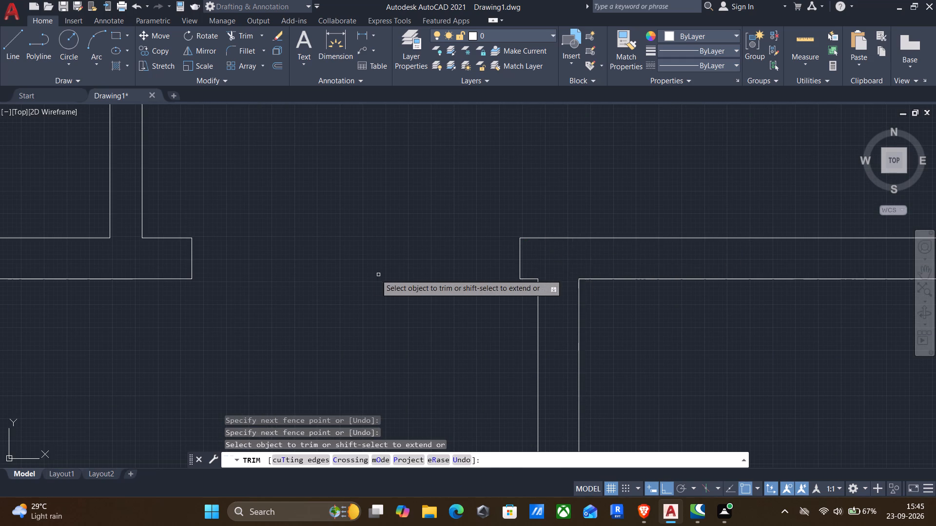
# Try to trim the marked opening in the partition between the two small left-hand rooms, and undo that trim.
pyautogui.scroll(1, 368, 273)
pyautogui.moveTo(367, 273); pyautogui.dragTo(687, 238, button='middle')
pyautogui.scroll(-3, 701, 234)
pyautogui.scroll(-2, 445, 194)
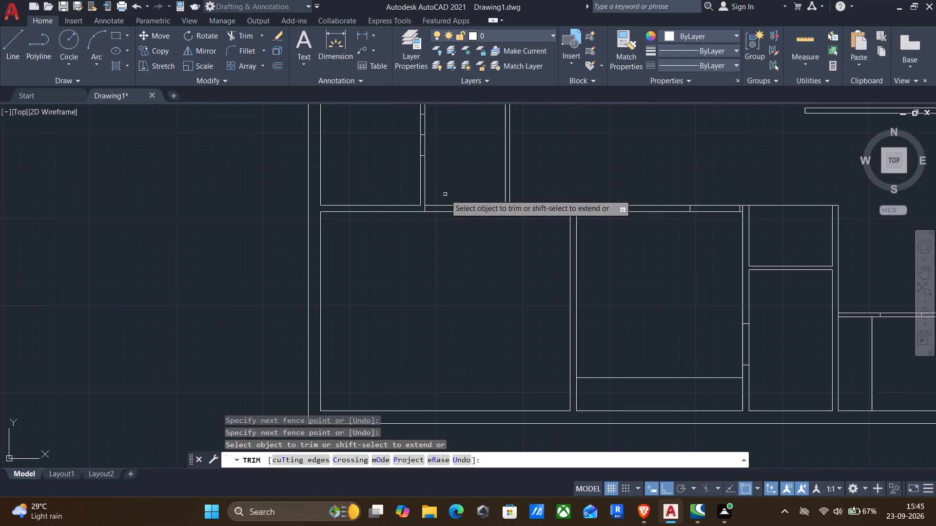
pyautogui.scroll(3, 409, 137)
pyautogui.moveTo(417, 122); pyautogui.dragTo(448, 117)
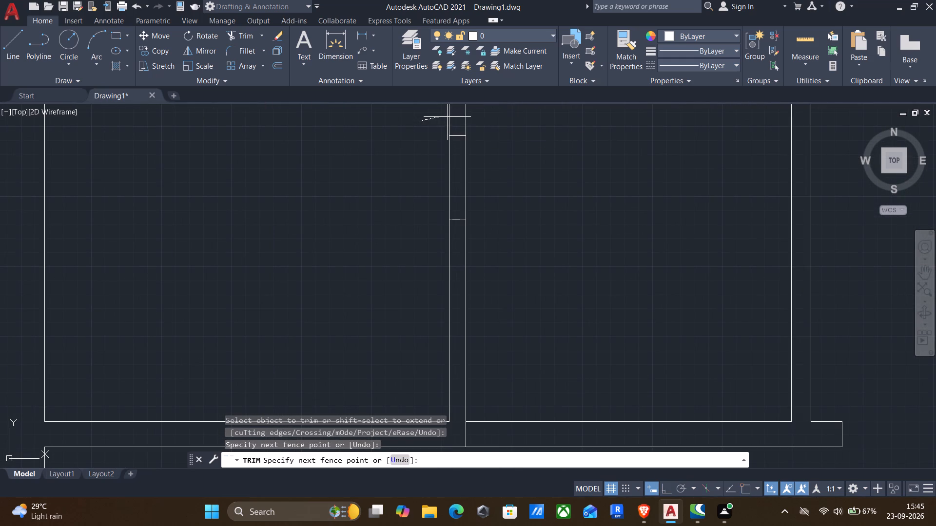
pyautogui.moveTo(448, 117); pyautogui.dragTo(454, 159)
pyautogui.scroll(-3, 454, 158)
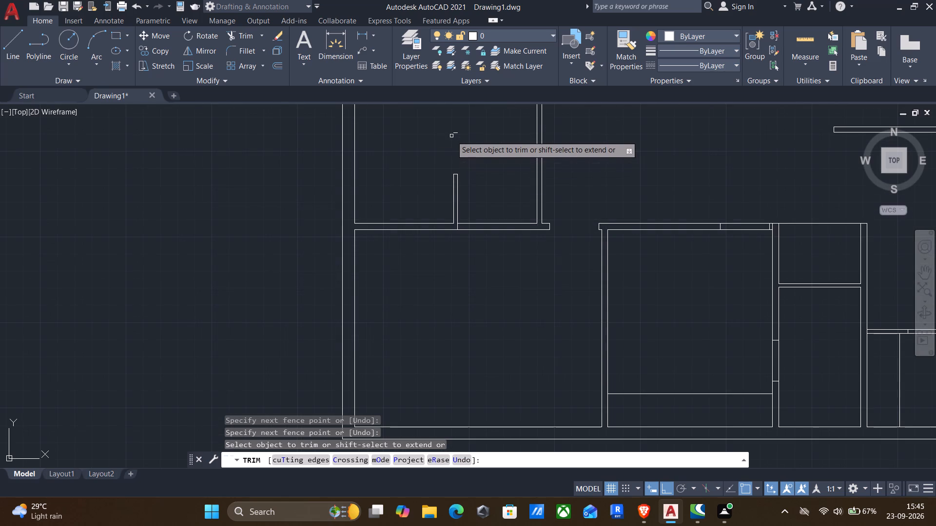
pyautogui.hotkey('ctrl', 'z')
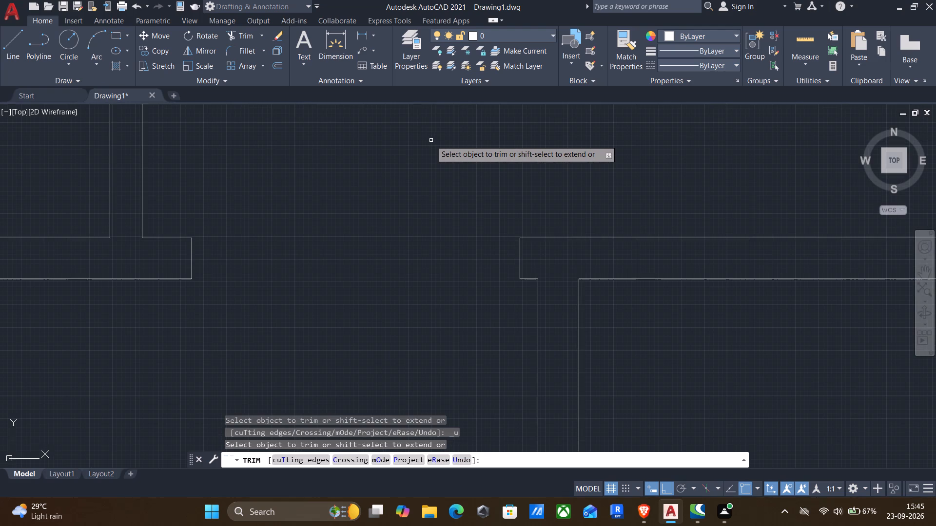
# Trim the 2'6" opening in the partition between the two small left-hand rooms, including the middle short line.
pyautogui.scroll(-4, 369, 116)
pyautogui.moveTo(271, 236); pyautogui.dragTo(281, 285, button='middle')
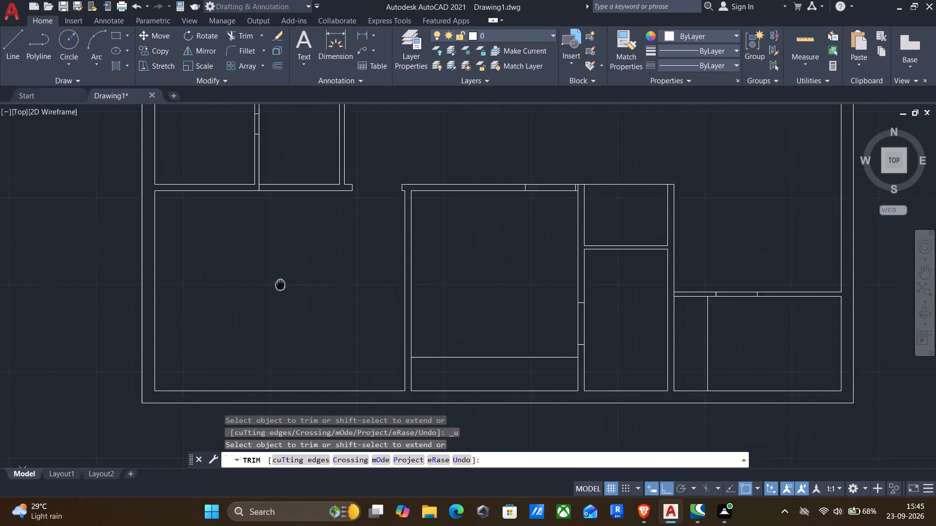
pyautogui.moveTo(281, 285); pyautogui.dragTo(383, 451, button='middle')
pyautogui.moveTo(342, 290); pyautogui.dragTo(382, 263)
pyautogui.moveTo(367, 272); pyautogui.dragTo(356, 283)
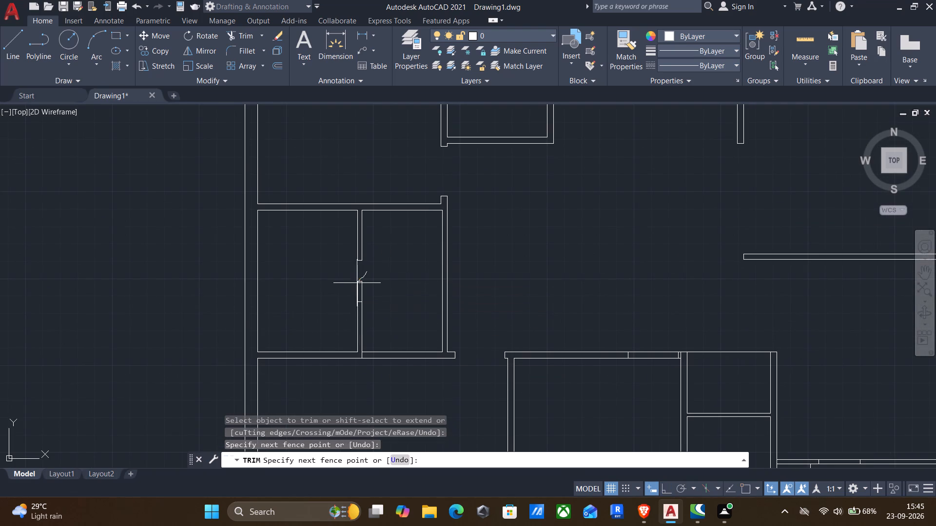
pyautogui.moveTo(356, 283); pyautogui.dragTo(373, 282)
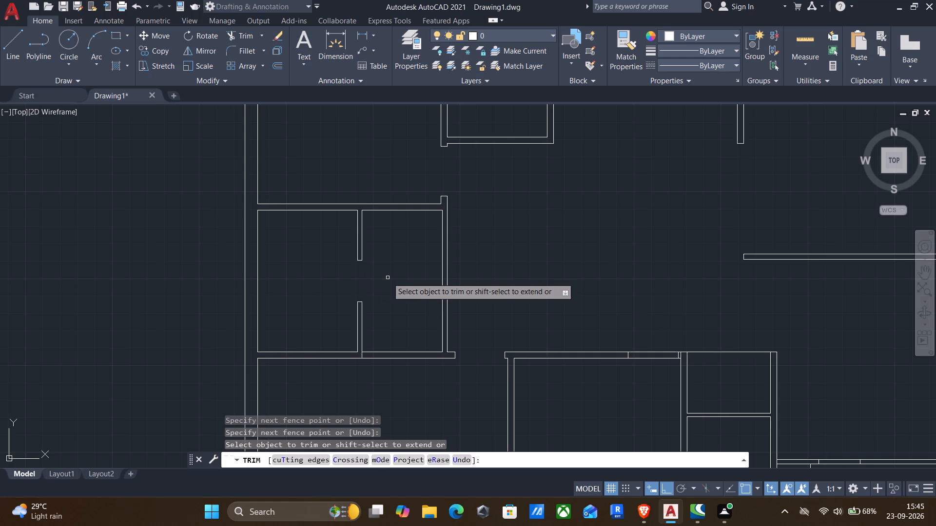
# Trim the marked opening in the top wall of the lower middle room, and the wall line crossing the stub beside it.
pyautogui.scroll(-2, 407, 297)
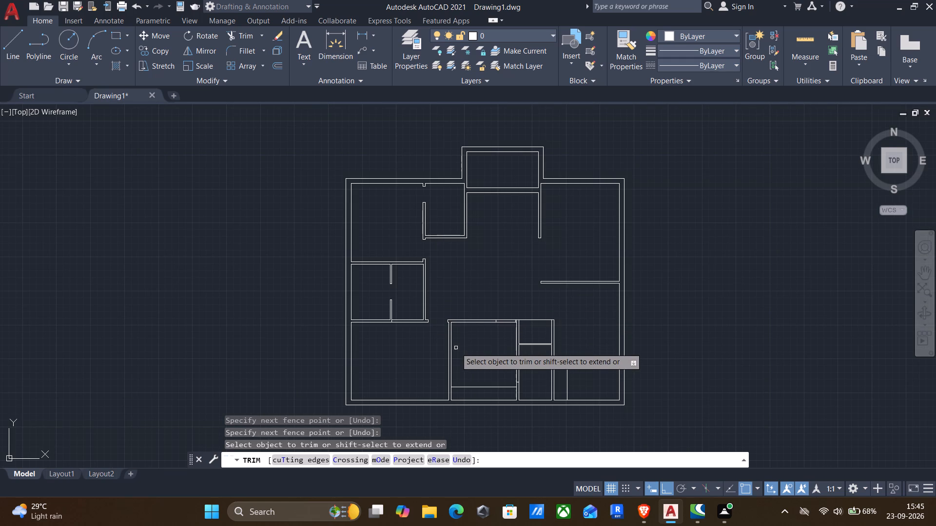
pyautogui.scroll(1, 497, 325)
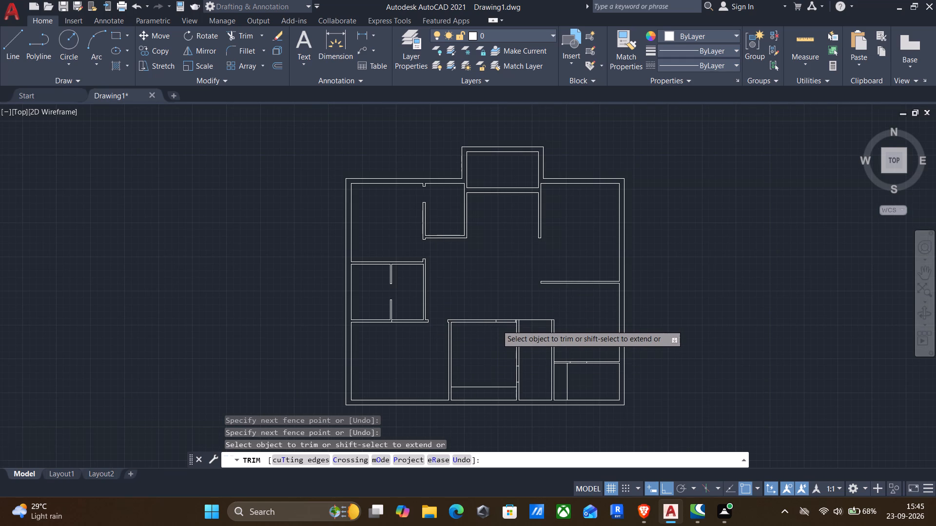
pyautogui.scroll(2, 497, 325)
pyautogui.moveTo(516, 337); pyautogui.dragTo(521, 264)
pyautogui.scroll(3, 577, 319)
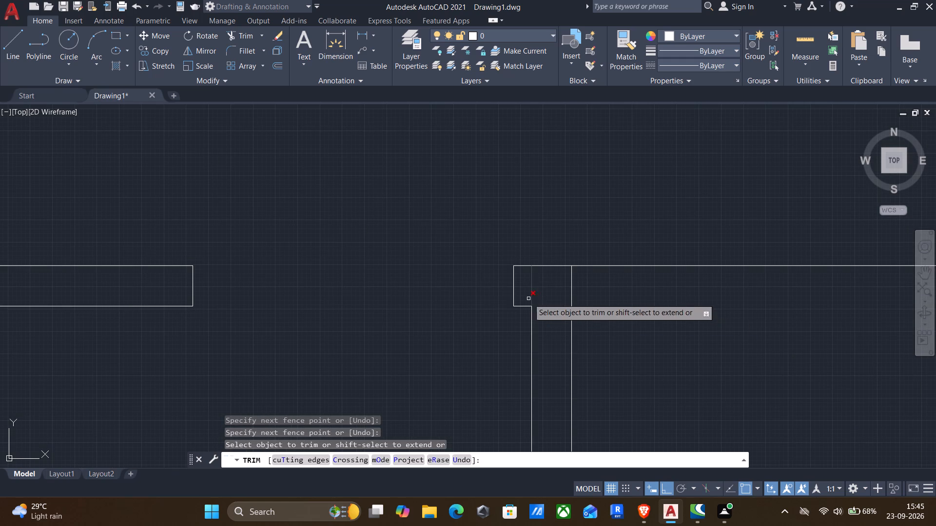
pyautogui.moveTo(525, 292); pyautogui.dragTo(538, 283)
# Trim the marked opening in the horizontal wall above the lower-right room.
pyautogui.scroll(-4, 538, 283)
pyautogui.moveTo(579, 390); pyautogui.dragTo(546, 244, button='middle')
pyautogui.scroll(2, 662, 227)
pyautogui.moveTo(663, 228); pyautogui.dragTo(660, 312)
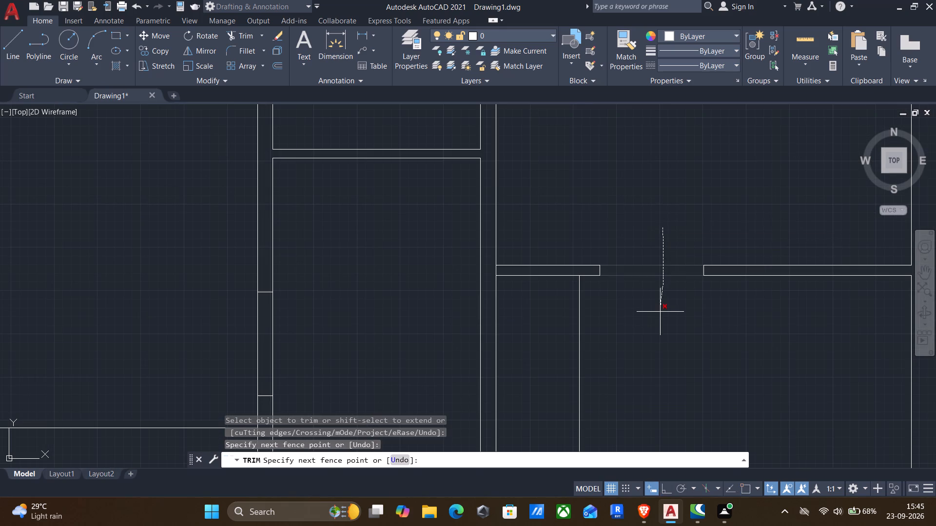
pyautogui.moveTo(660, 312); pyautogui.dragTo(660, 312)
# Trim the marked opening in the vertical wall between the lower middle room and the narrow room beside it.
pyautogui.scroll(-1, 393, 297)
pyautogui.scroll(1, 356, 328)
pyautogui.moveTo(356, 328); pyautogui.dragTo(207, 322)
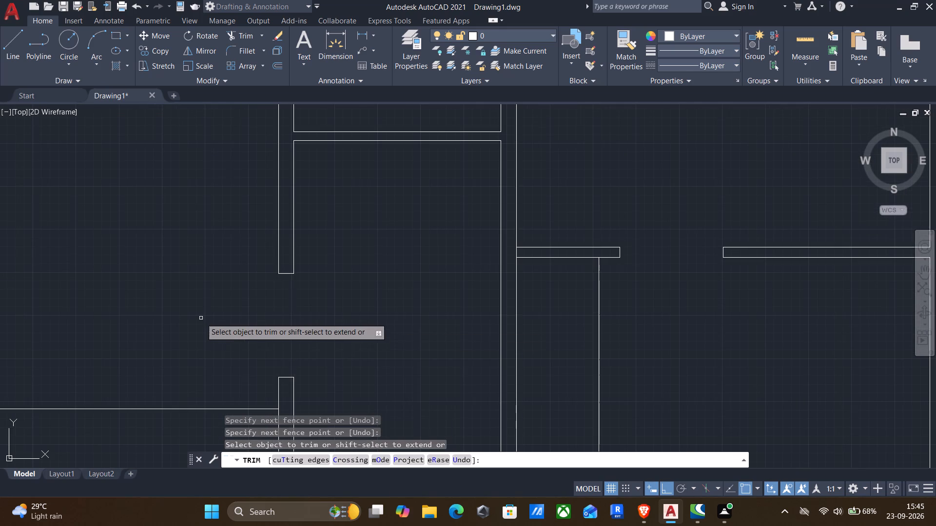
pyautogui.scroll(-3, 201, 317)
pyautogui.moveTo(200, 306); pyautogui.dragTo(468, 294, button='middle')
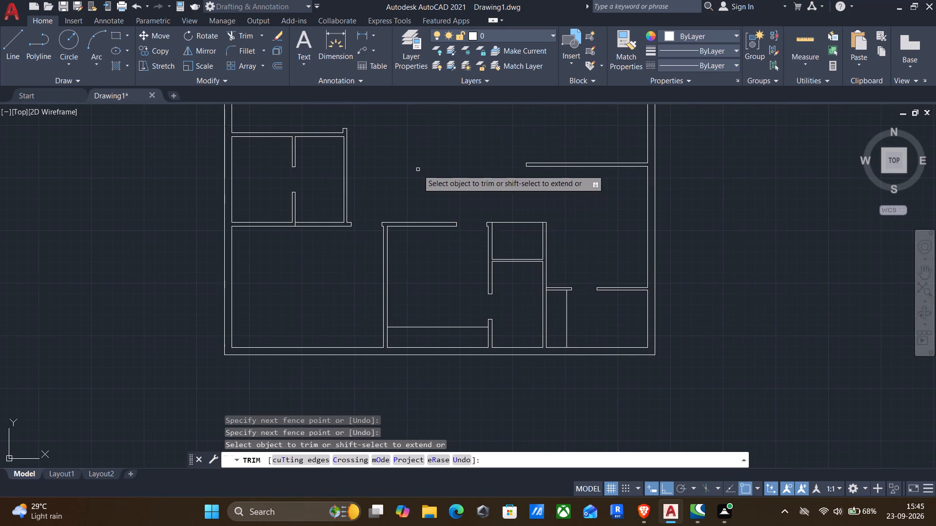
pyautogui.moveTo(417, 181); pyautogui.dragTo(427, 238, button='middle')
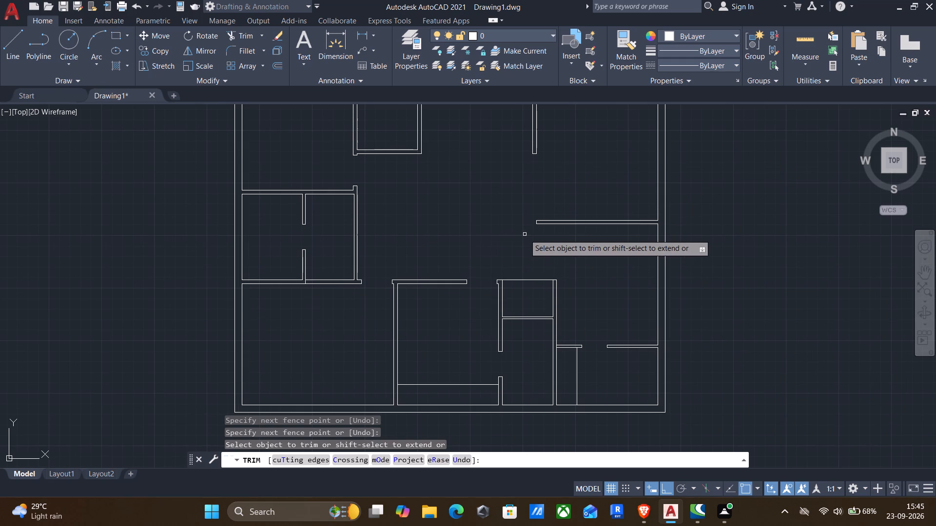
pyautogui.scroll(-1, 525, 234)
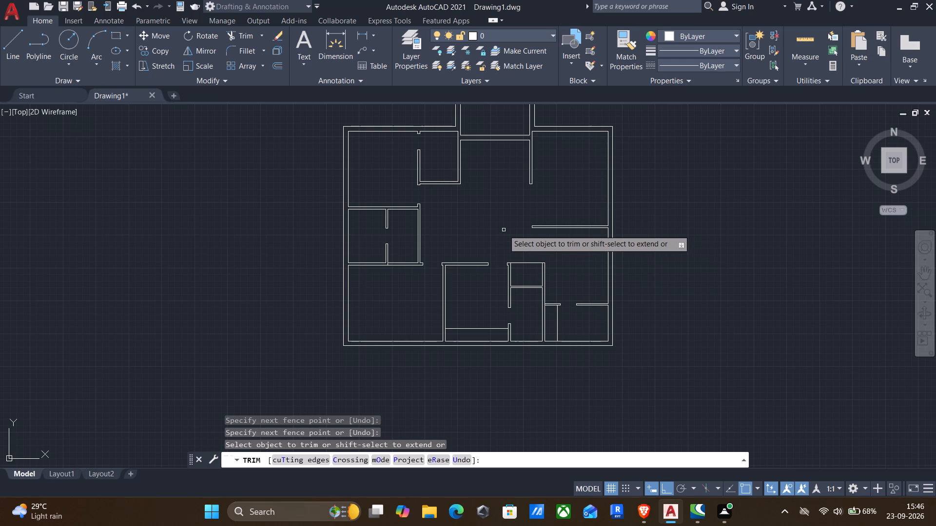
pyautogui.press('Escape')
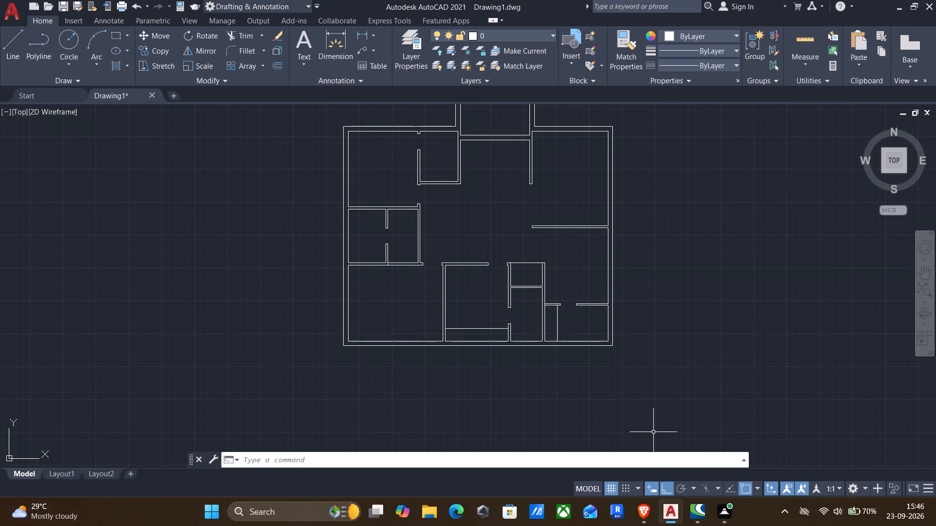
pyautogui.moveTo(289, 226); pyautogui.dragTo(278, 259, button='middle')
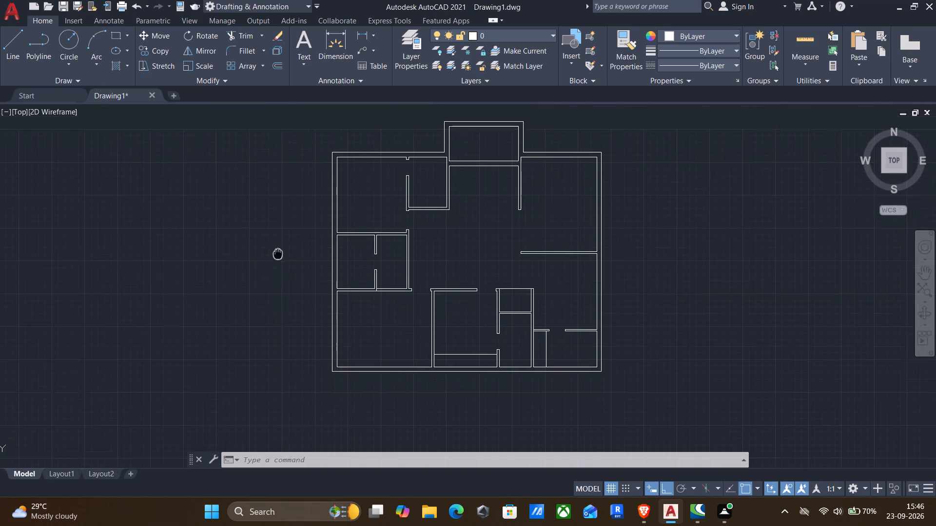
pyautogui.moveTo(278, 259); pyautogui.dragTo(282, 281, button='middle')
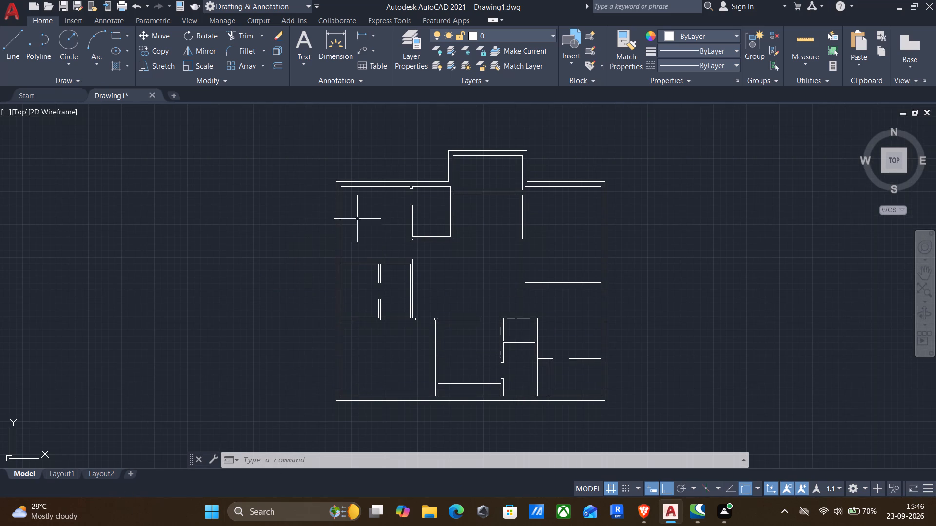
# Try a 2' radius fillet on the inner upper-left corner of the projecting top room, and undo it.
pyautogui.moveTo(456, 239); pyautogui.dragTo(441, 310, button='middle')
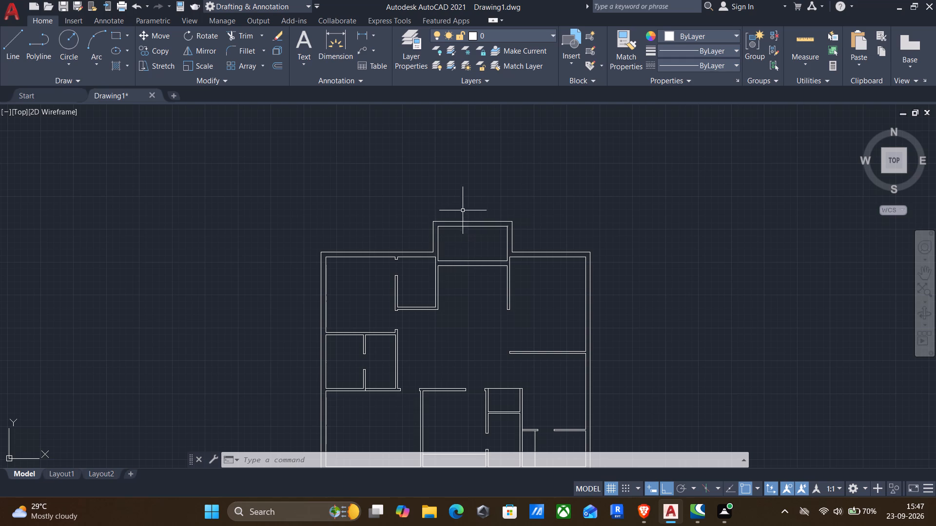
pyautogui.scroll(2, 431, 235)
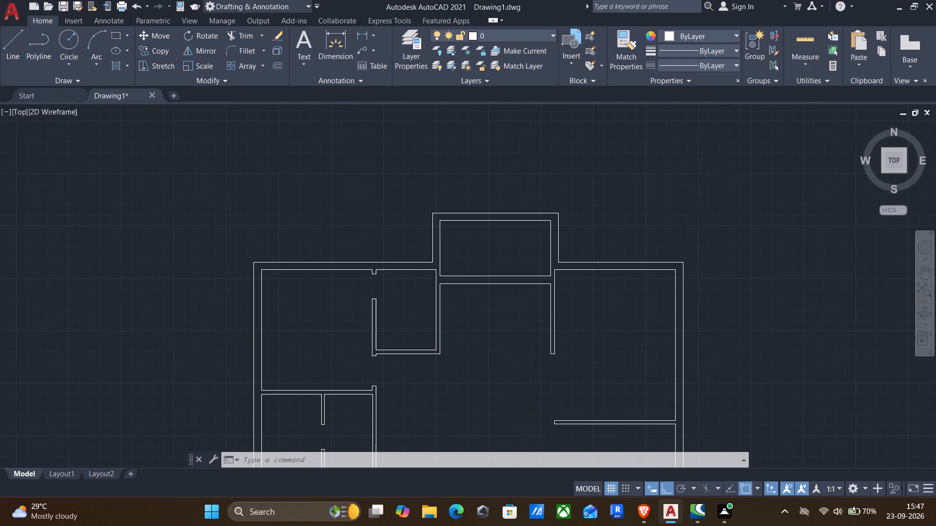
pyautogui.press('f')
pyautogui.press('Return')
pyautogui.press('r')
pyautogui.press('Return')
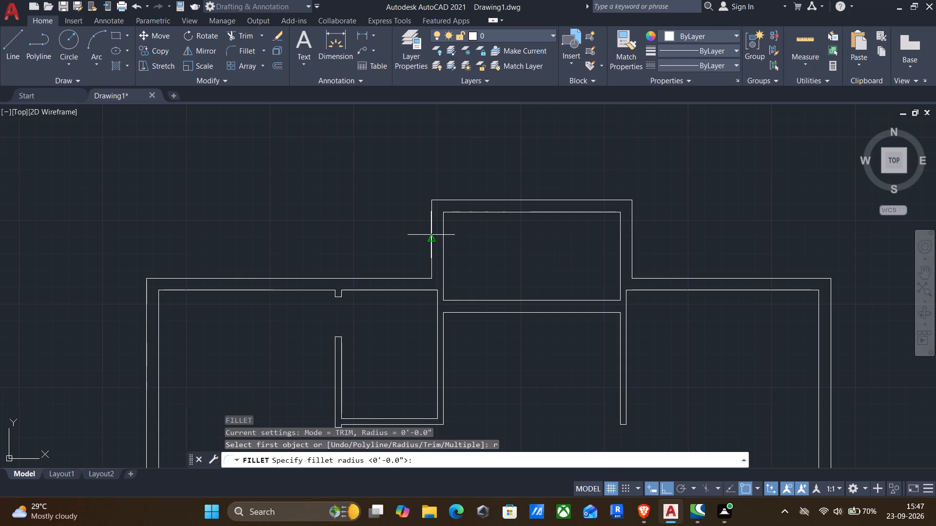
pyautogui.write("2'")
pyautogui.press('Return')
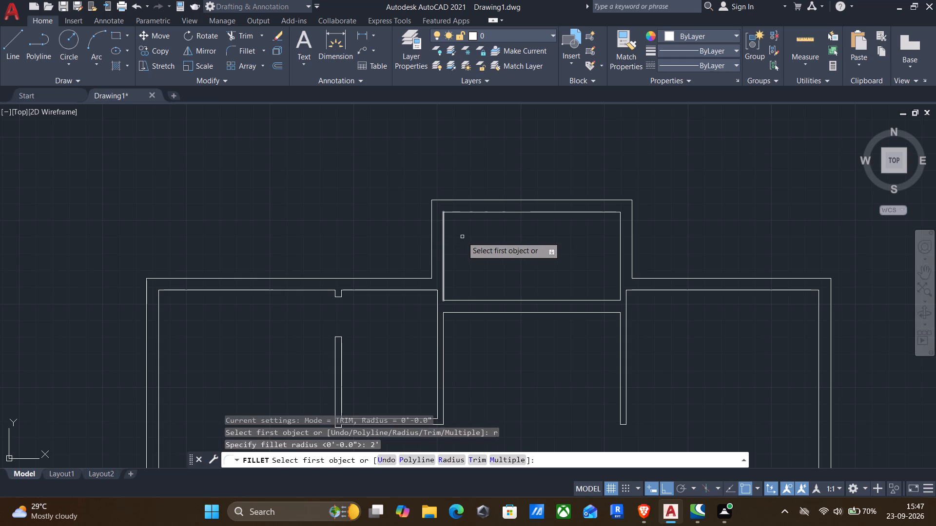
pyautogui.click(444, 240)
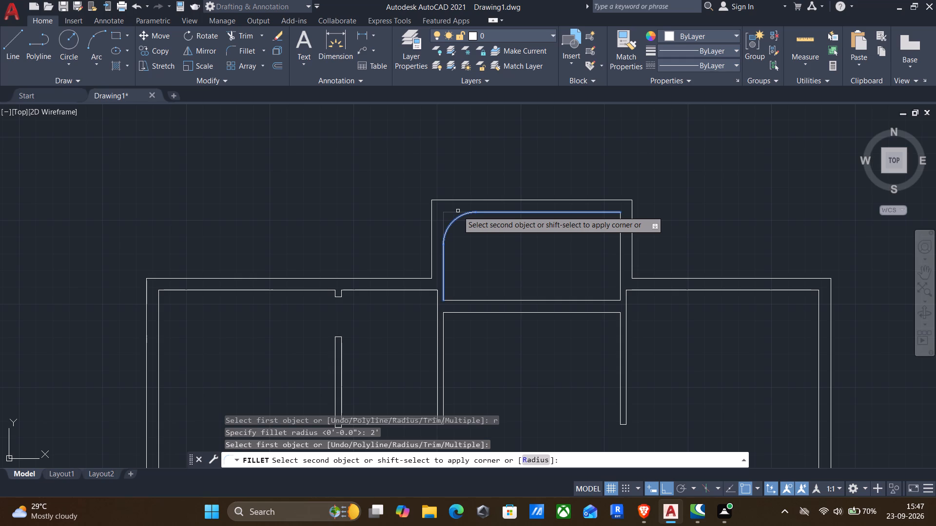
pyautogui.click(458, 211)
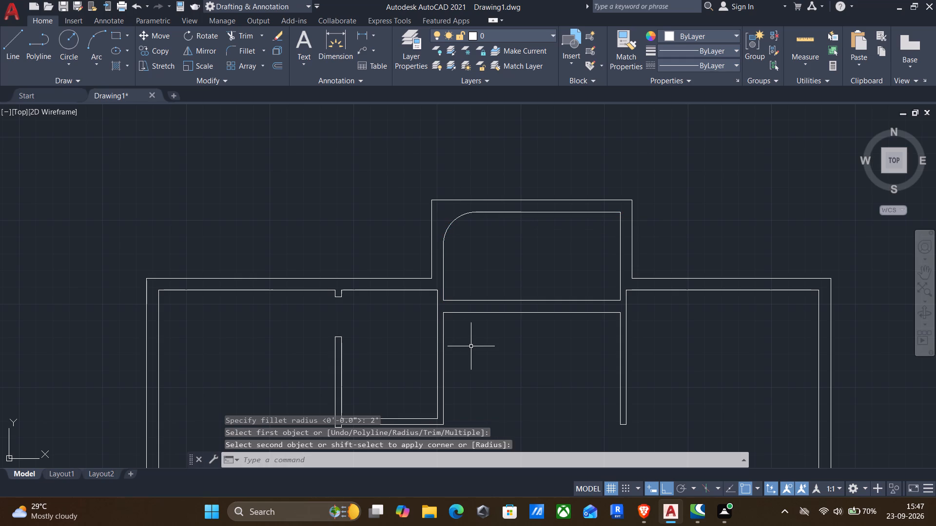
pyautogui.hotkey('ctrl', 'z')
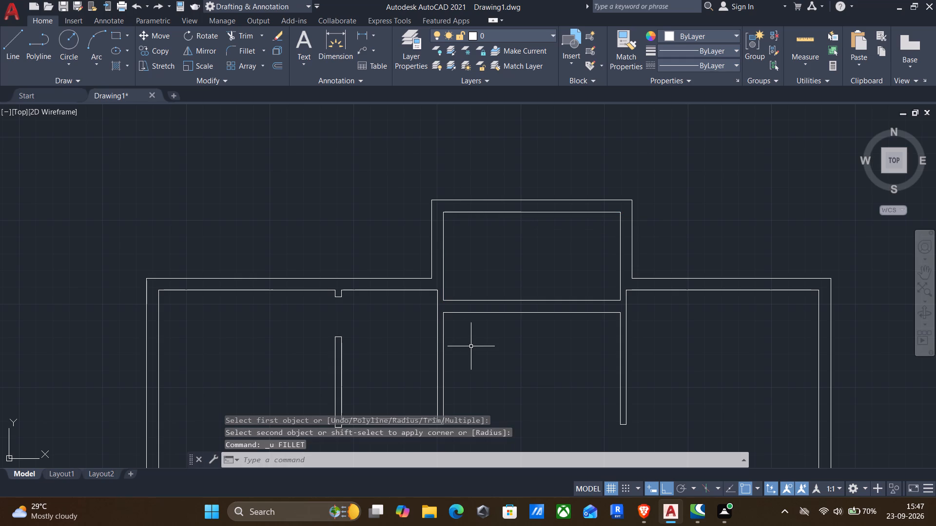
# Fillet the inner upper-left corner of the projecting top room with a 1' radius.
pyautogui.press('f')
pyautogui.press('Return')
pyautogui.press('r')
pyautogui.press('Return')
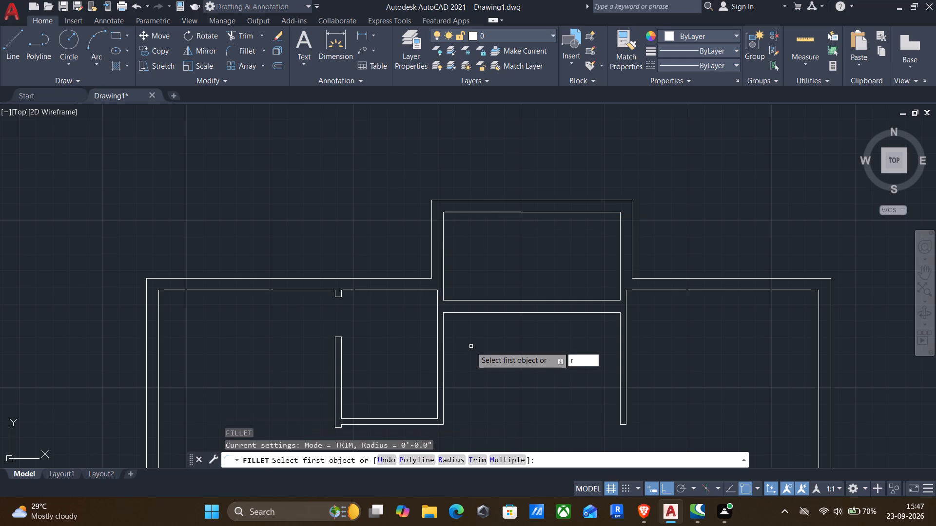
pyautogui.press('1')
pyautogui.press("'")
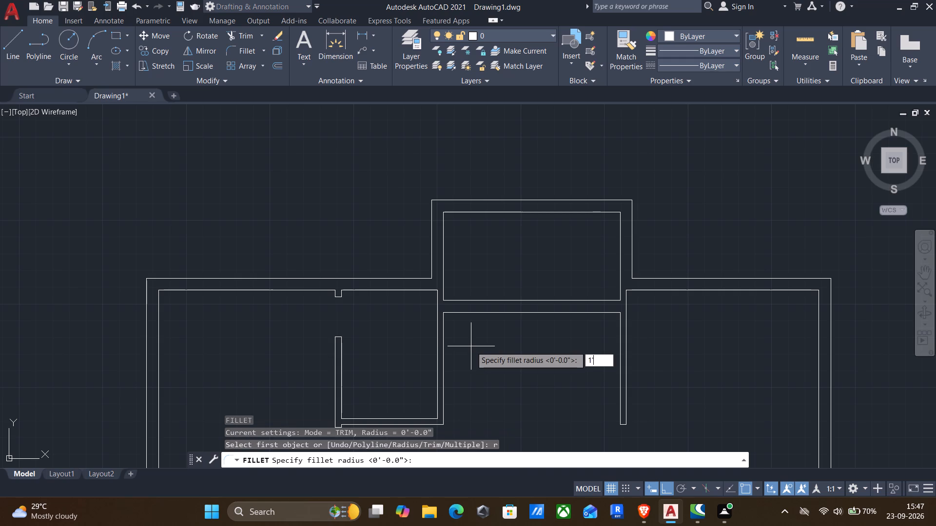
pyautogui.press('Return')
pyautogui.click(443, 258)
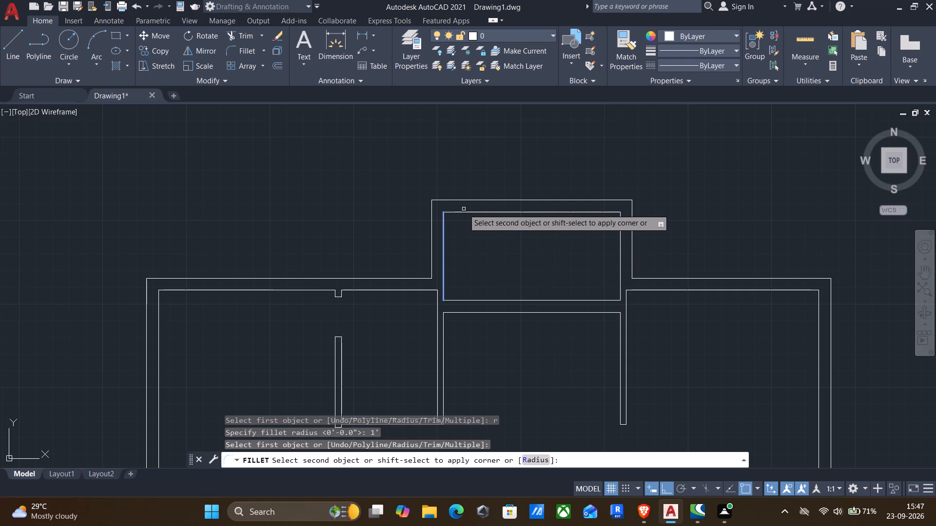
pyautogui.click(471, 213)
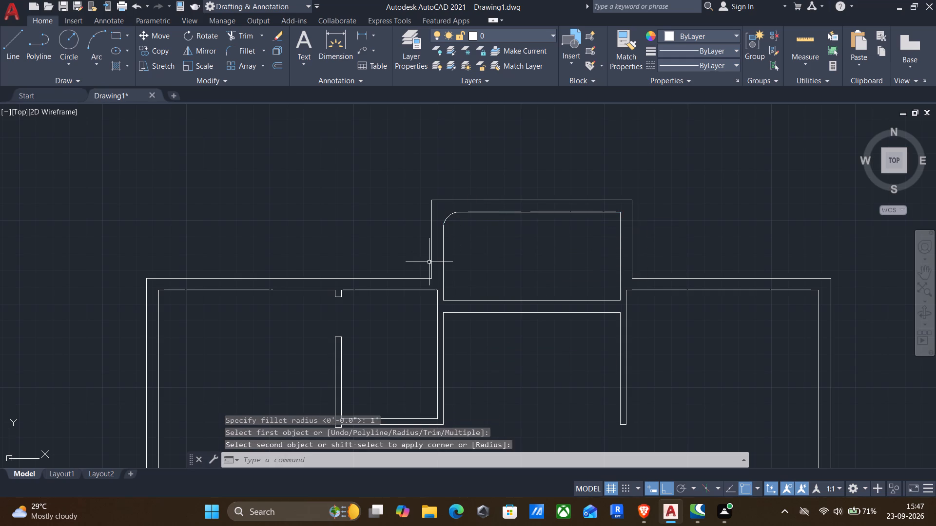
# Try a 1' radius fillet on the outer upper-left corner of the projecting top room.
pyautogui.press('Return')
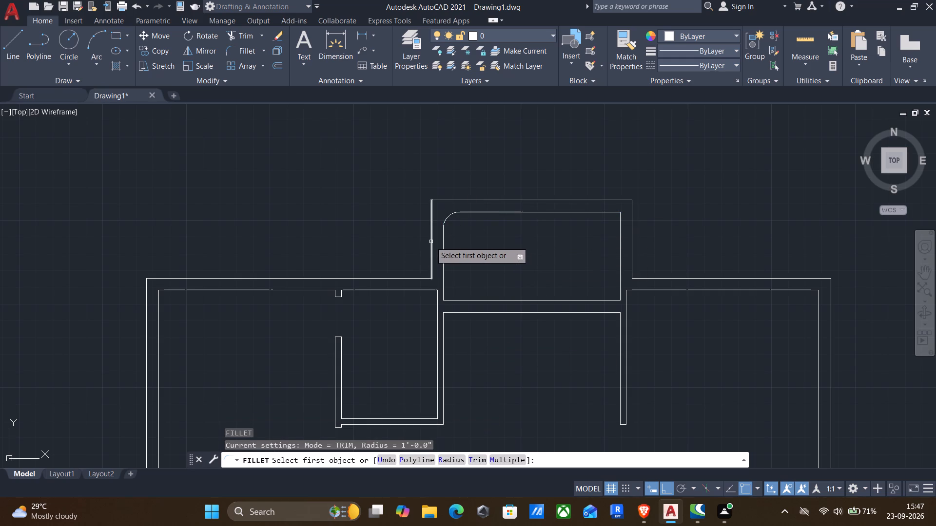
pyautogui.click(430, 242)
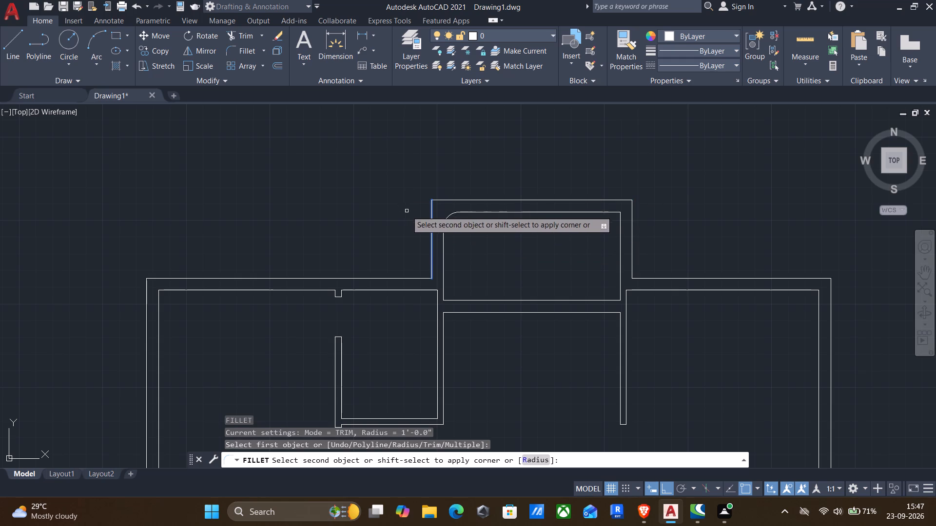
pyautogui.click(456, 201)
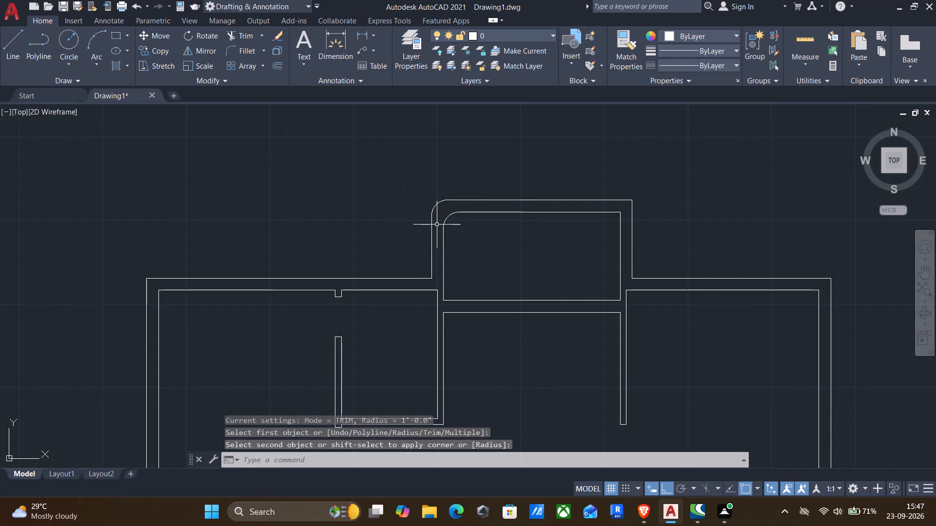
# Fillet the outer upper-left corner of the projecting top room with a 1'6" radius.
pyautogui.press('f')
pyautogui.press('Return')
pyautogui.press('r')
pyautogui.press('Return')
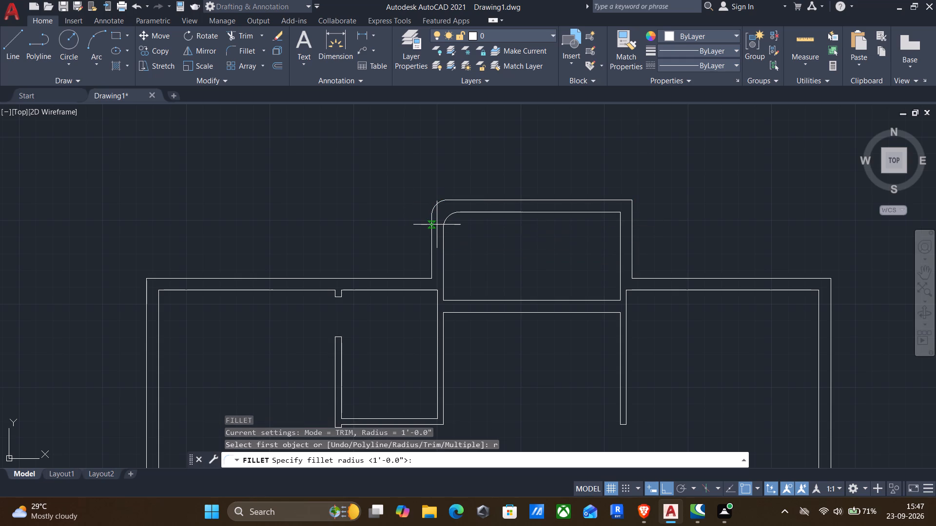
pyautogui.write("1'")
pyautogui.write('6"')
pyautogui.press('Return')
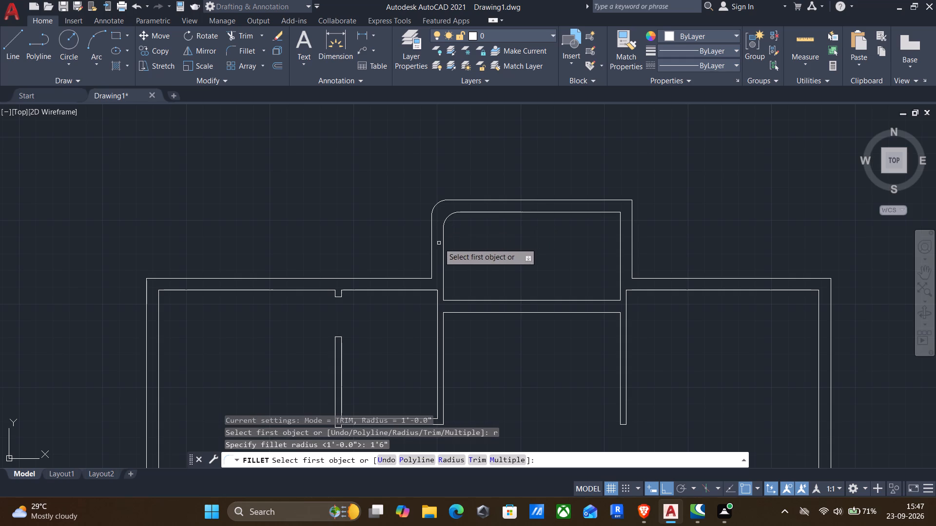
pyautogui.moveTo(432, 248); pyautogui.dragTo(434, 232)
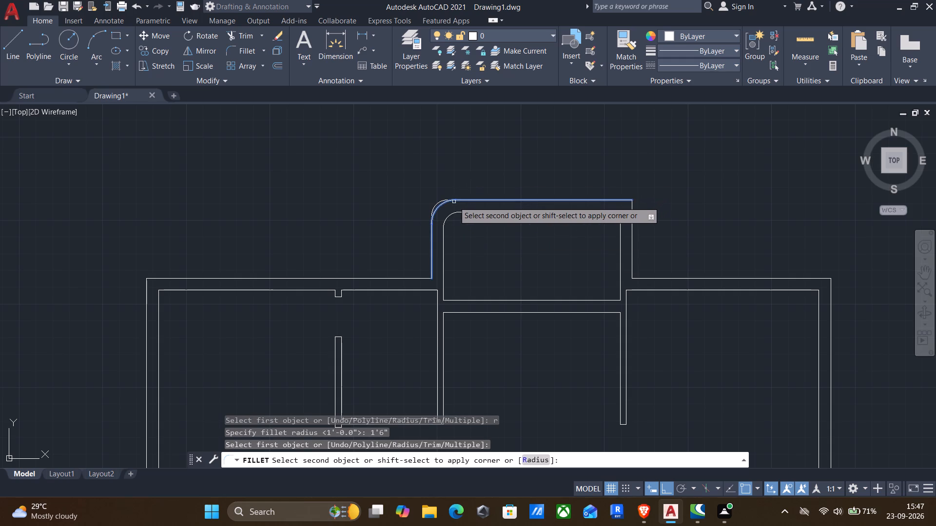
pyautogui.click(454, 202)
# Erase the leftover 1' radius arc outside the rounded outer corner.
pyautogui.scroll(3, 437, 207)
pyautogui.click(436, 196)
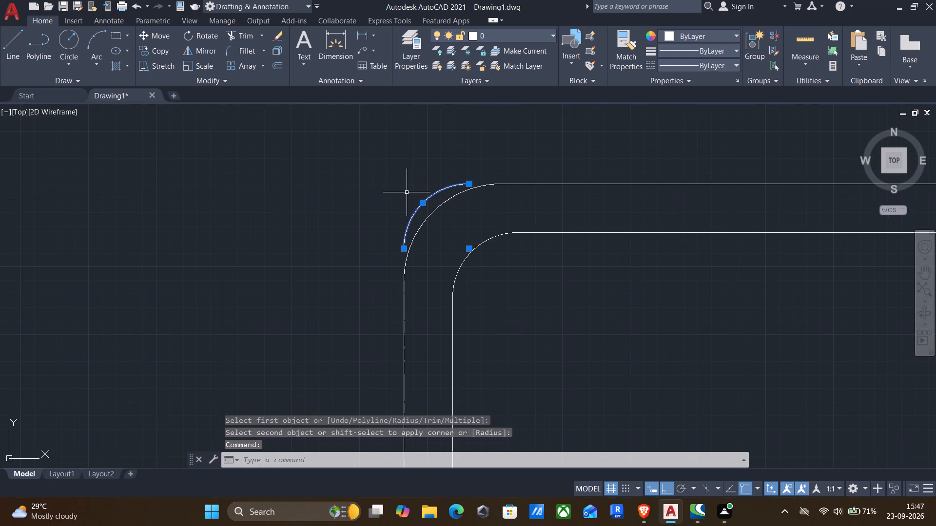
pyautogui.press('Delete')
# Draw short vertical lines upward from the inner and outer upper-right corners of the projecting top room.
pyautogui.scroll(-3, 393, 197)
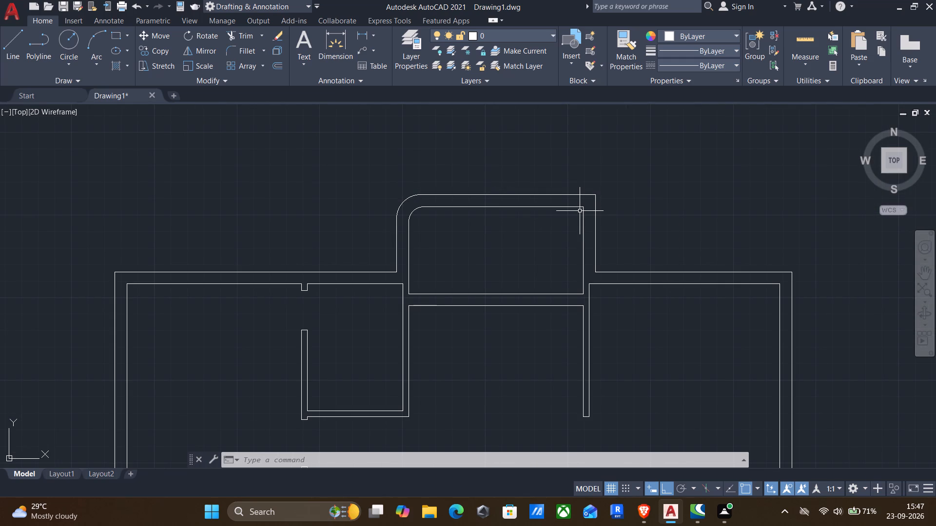
pyautogui.press('l')
pyautogui.press('Return')
pyautogui.scroll(2, 572, 208)
pyautogui.click(596, 205)
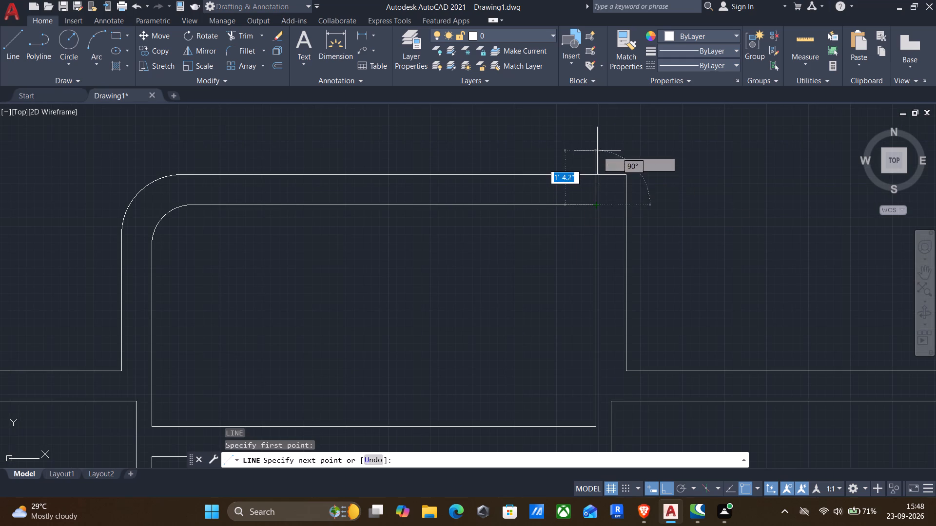
pyautogui.click(597, 140)
pyautogui.press('Return')
pyautogui.press('Return')
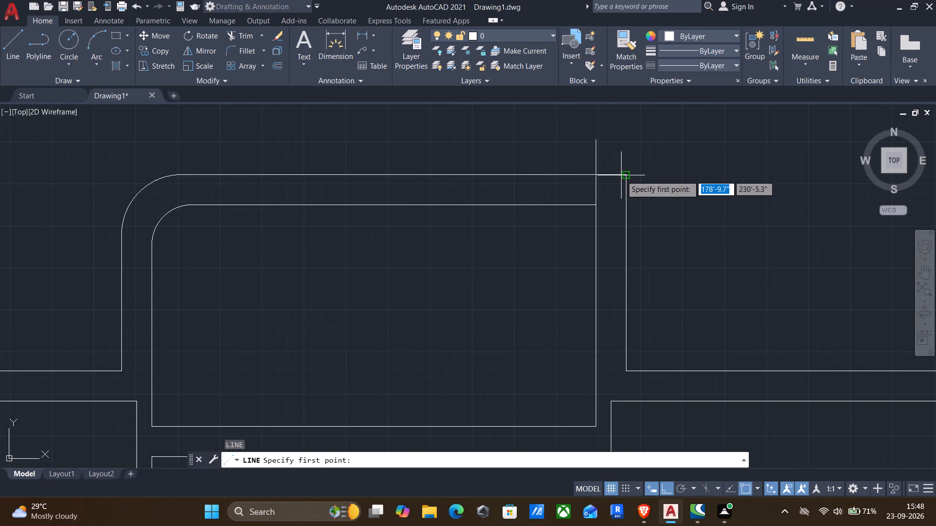
pyautogui.moveTo(624, 175); pyautogui.dragTo(624, 169)
pyautogui.click(626, 144)
pyautogui.press('Return')
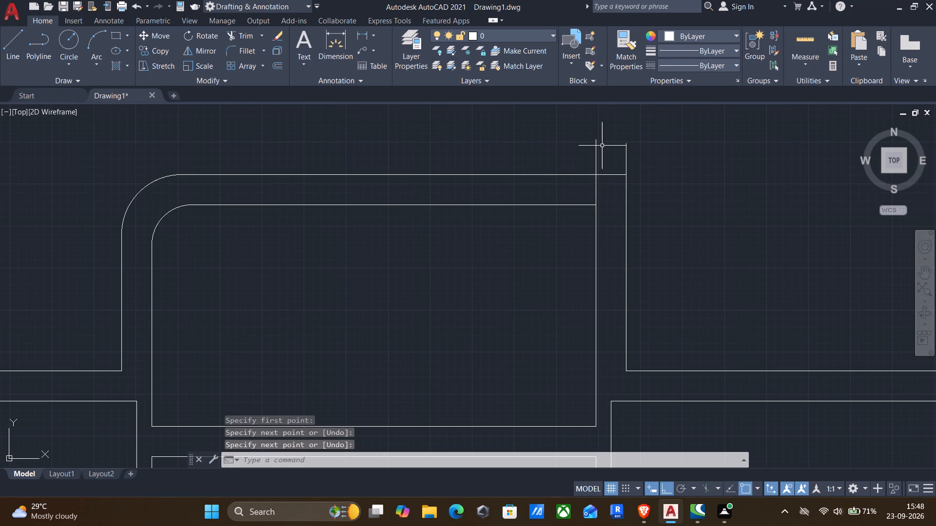
# Draw a horizontal line from the top of the outer vertical line across to the inner one, capping the stub.
pyautogui.press('Return')
pyautogui.click(625, 145)
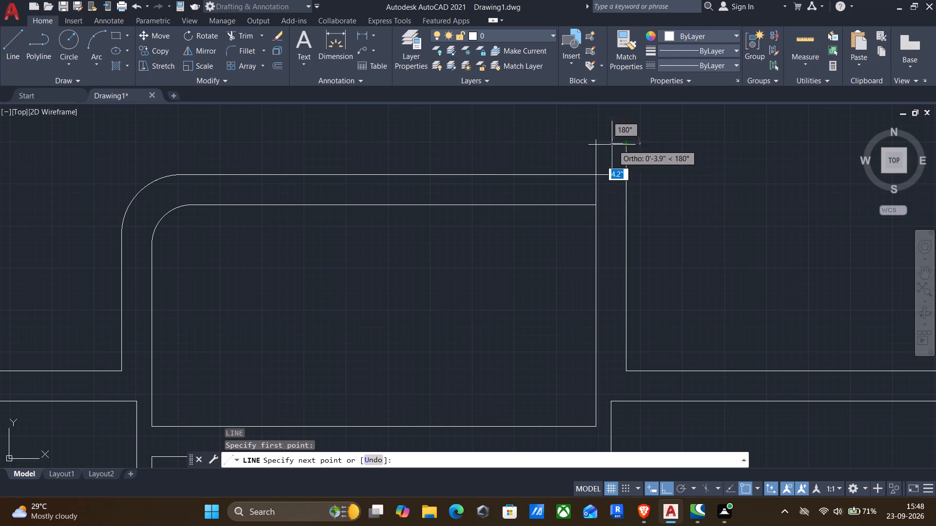
pyautogui.scroll(3, 596, 148)
pyautogui.click(588, 135)
pyautogui.press('Return')
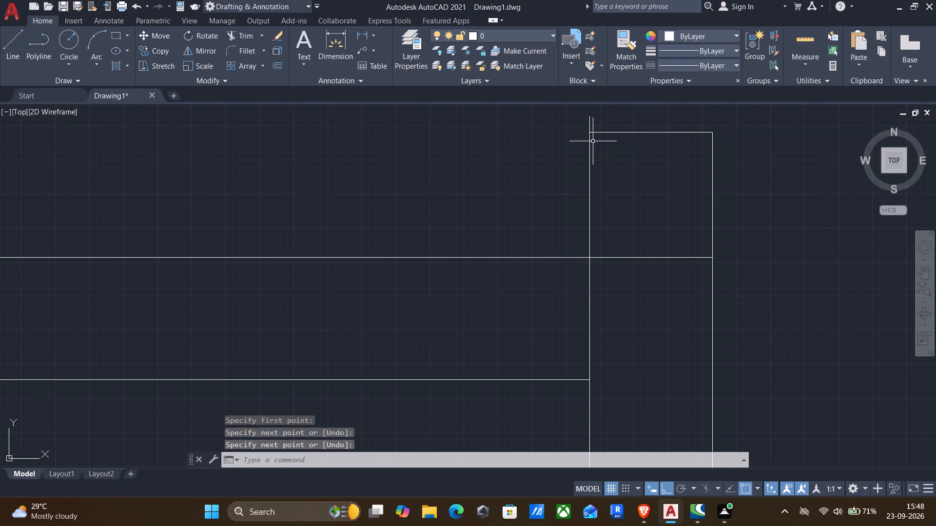
# Trim the inner line's overshoot above the stub's cap and the outer top wall line crossing inside the stub.
pyautogui.press('t')
pyautogui.press('r')
pyautogui.press('Return')
pyautogui.click(594, 123)
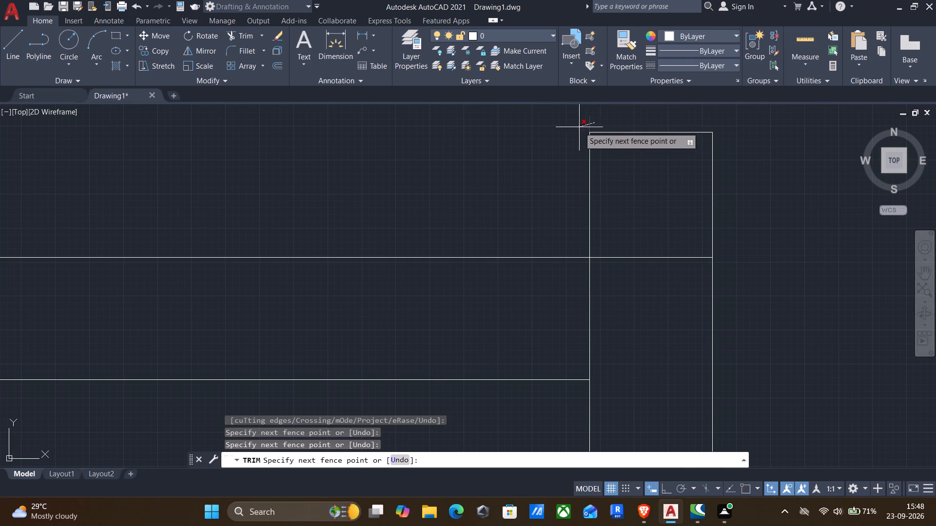
pyautogui.click(578, 129)
pyautogui.moveTo(612, 207); pyautogui.dragTo(624, 287)
pyautogui.scroll(-3, 622, 288)
pyautogui.moveTo(515, 252); pyautogui.dragTo(558, 184, button='middle')
pyautogui.press('Escape')
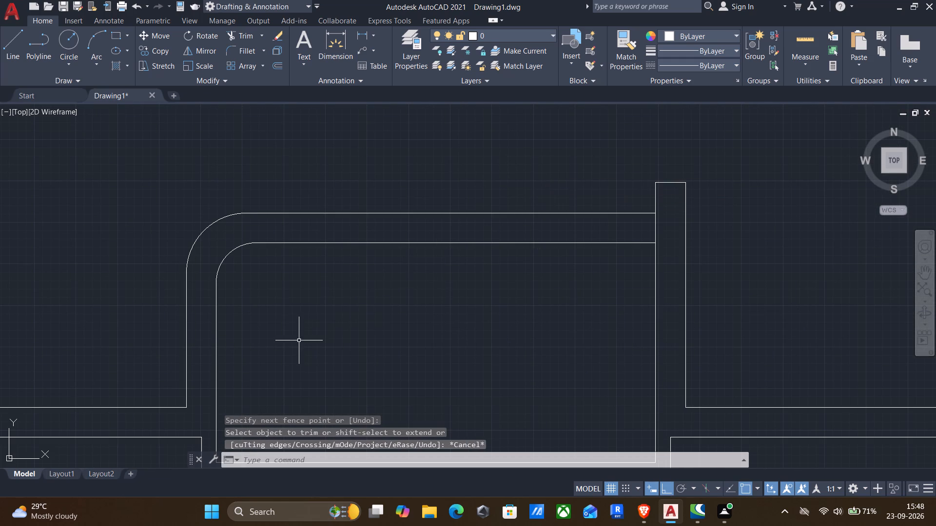
# Join the projecting room's outer vertical line, rounded corner arc and outer top line into one polyline.
pyautogui.scroll(-1, 262, 311)
pyautogui.moveTo(221, 312); pyautogui.dragTo(214, 308)
pyautogui.click(166, 282)
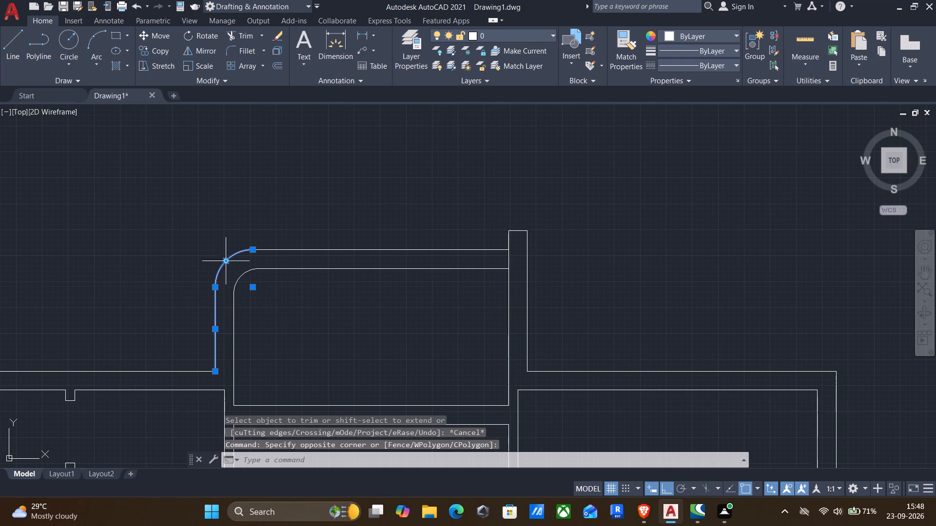
pyautogui.click(329, 255)
pyautogui.click(305, 220)
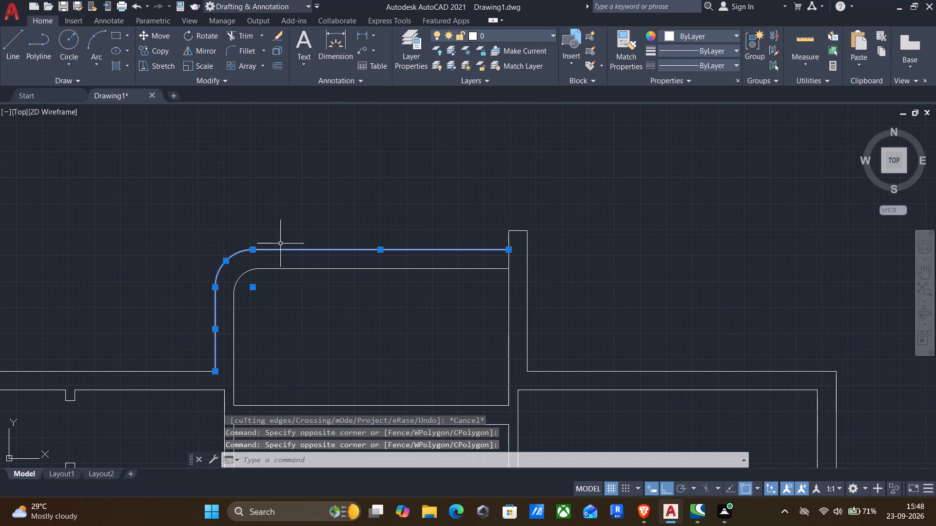
pyautogui.press('j')
pyautogui.press('Return')
# Offset the joined outer polyline 4" inward, and offset the resulting line another 1" inward.
pyautogui.click(291, 254)
pyautogui.click(258, 220)
pyautogui.press('o')
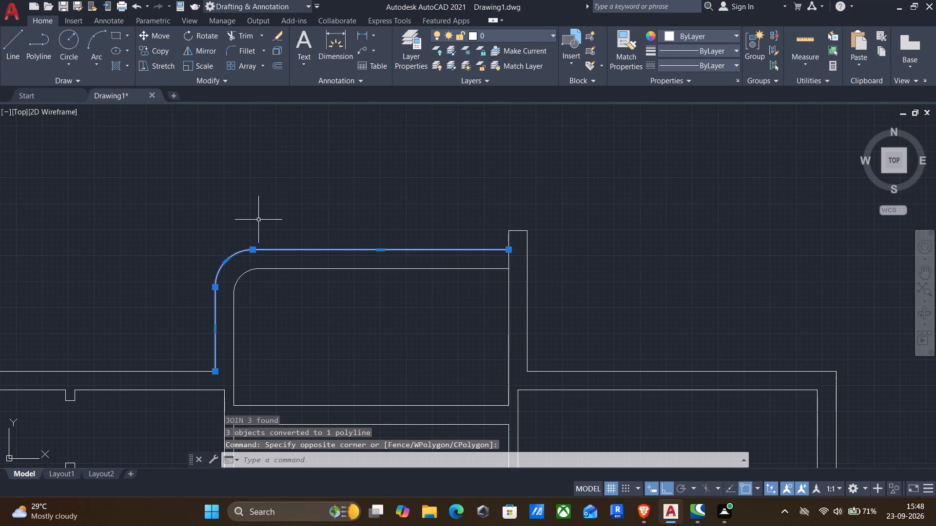
pyautogui.press('Return')
pyautogui.click(248, 246)
pyautogui.click(263, 291)
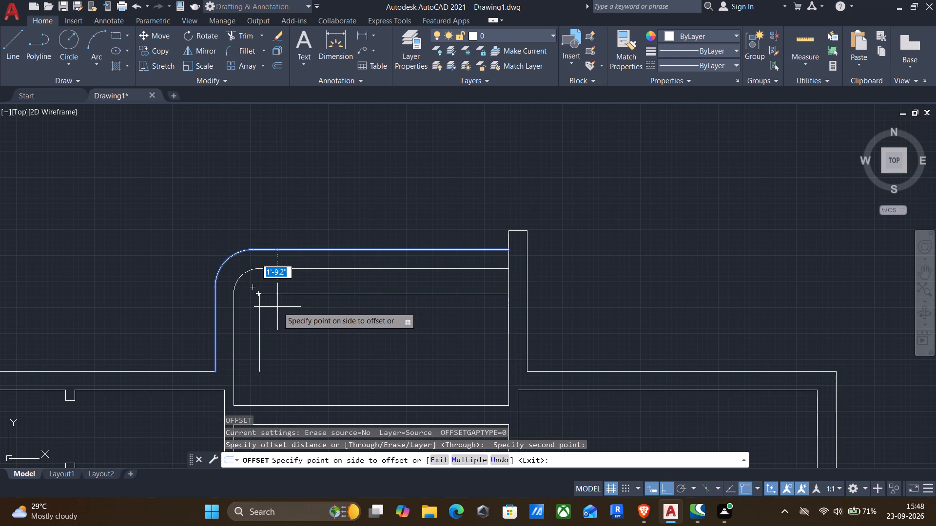
pyautogui.write('4"')
pyautogui.press('Return')
pyautogui.click(270, 259)
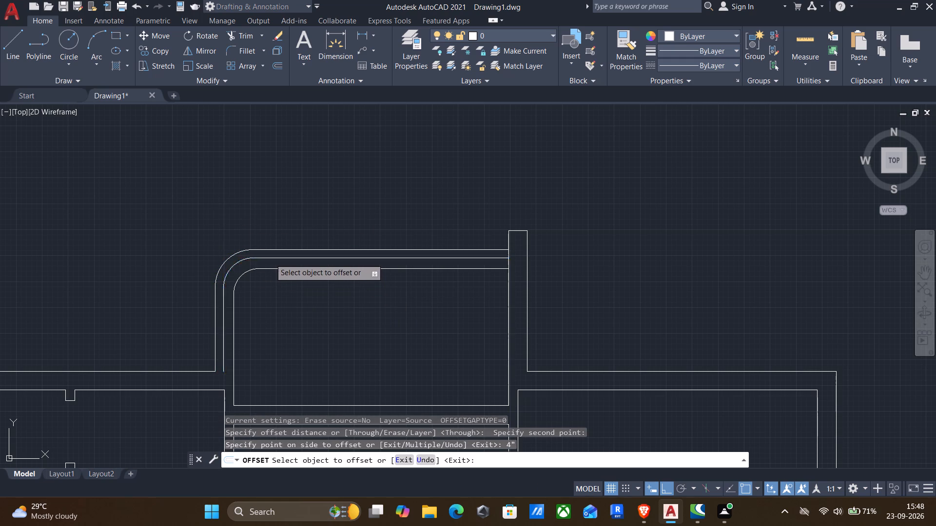
pyautogui.write('1"')
pyautogui.press('Return')
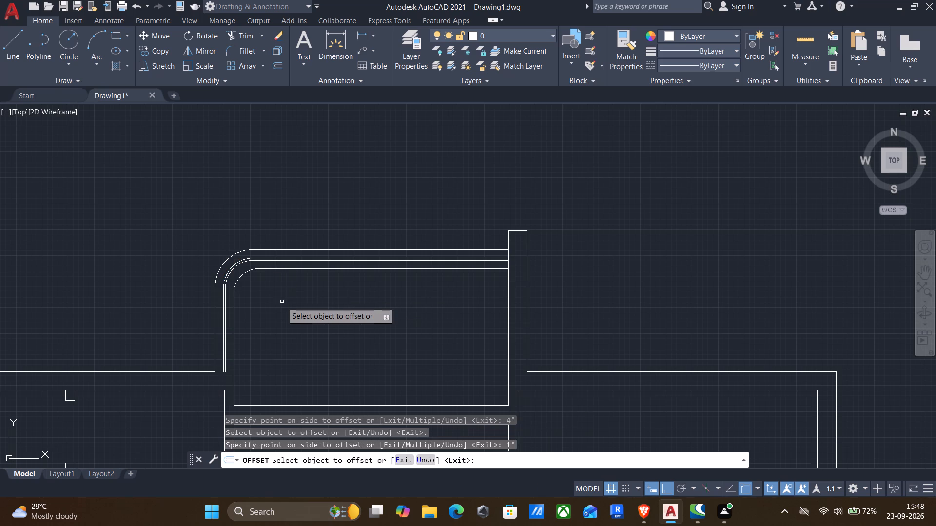
pyautogui.press('Return')
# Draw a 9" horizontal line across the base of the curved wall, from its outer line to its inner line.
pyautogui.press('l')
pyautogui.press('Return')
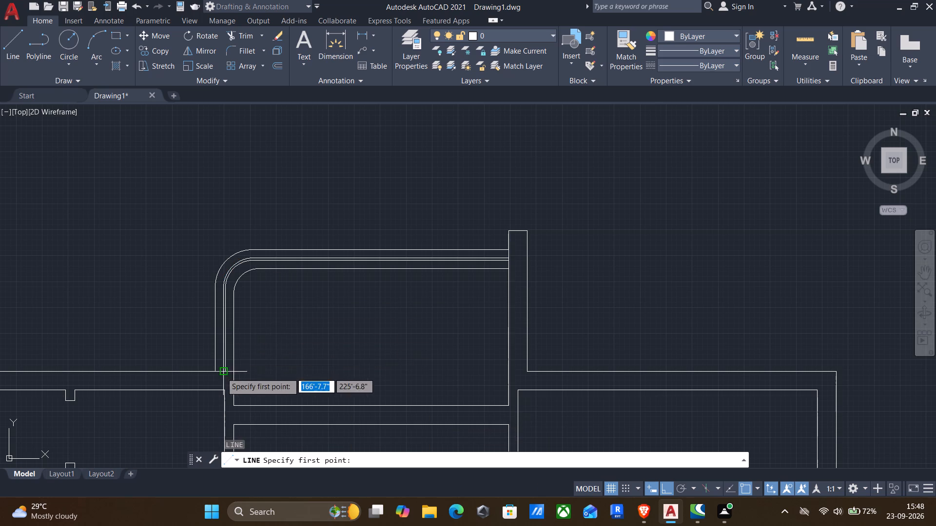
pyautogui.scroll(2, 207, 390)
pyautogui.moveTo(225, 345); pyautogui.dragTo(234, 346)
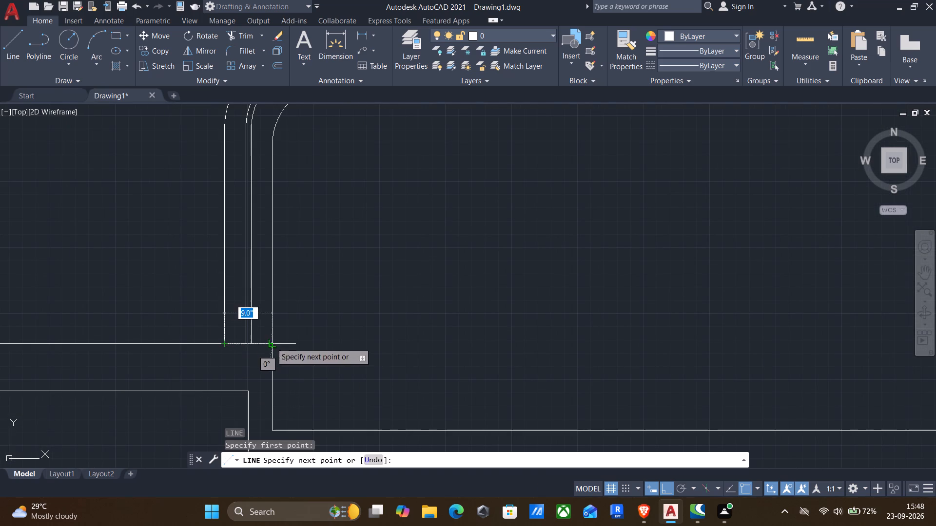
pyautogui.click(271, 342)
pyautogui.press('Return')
# Draw a short horizontal line across the curved wall's thickness, a little below the rounded corner.
pyautogui.scroll(-3, 271, 342)
pyautogui.moveTo(305, 342); pyautogui.dragTo(418, 288, button='middle')
pyautogui.moveTo(339, 361); pyautogui.dragTo(409, 264, button='middle')
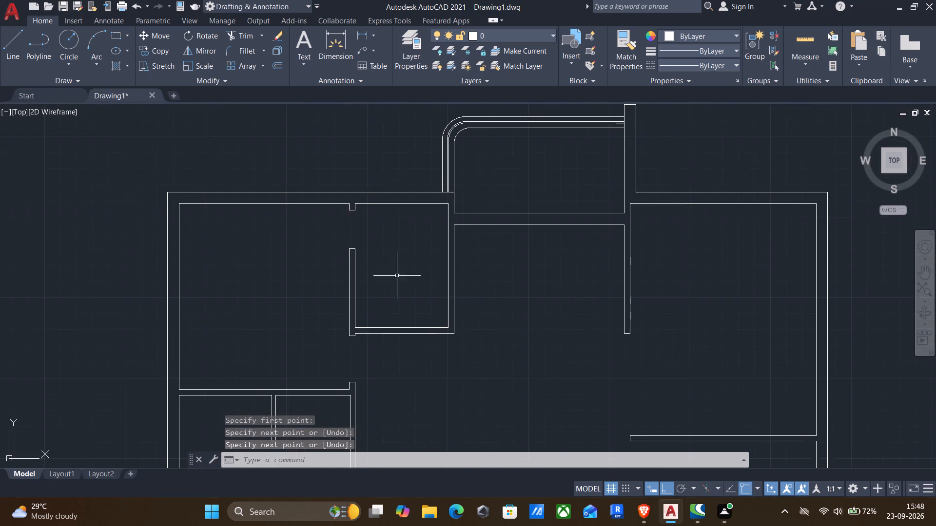
pyautogui.moveTo(373, 309); pyautogui.dragTo(370, 256, button='middle')
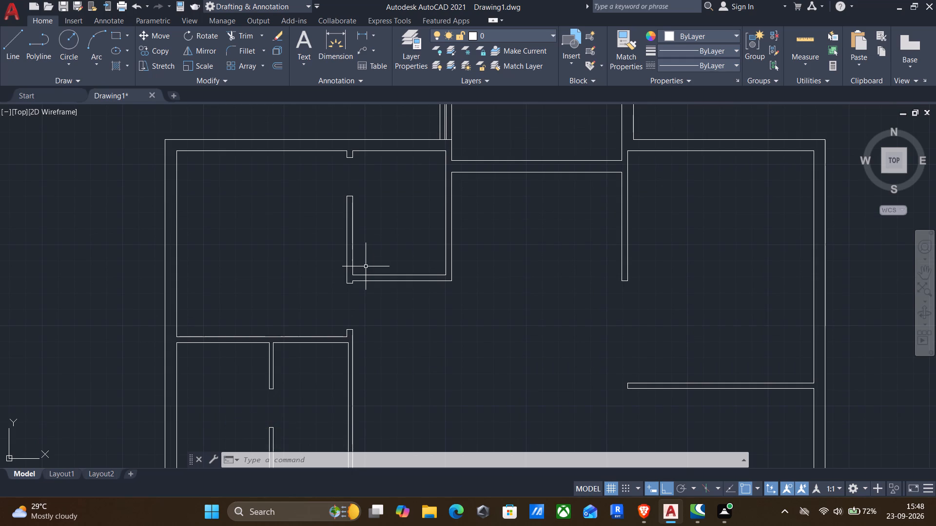
pyautogui.moveTo(242, 234); pyautogui.dragTo(234, 297, button='middle')
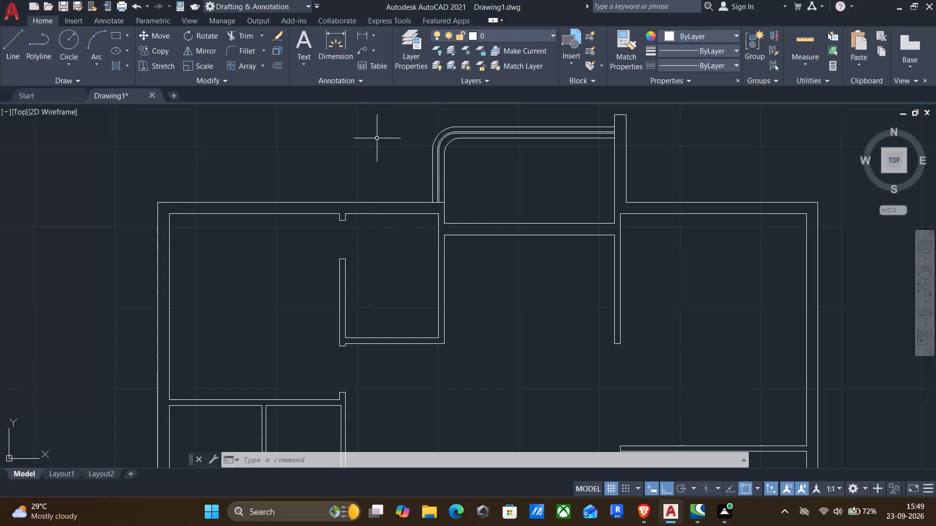
pyautogui.moveTo(379, 146); pyautogui.dragTo(380, 197, button='middle')
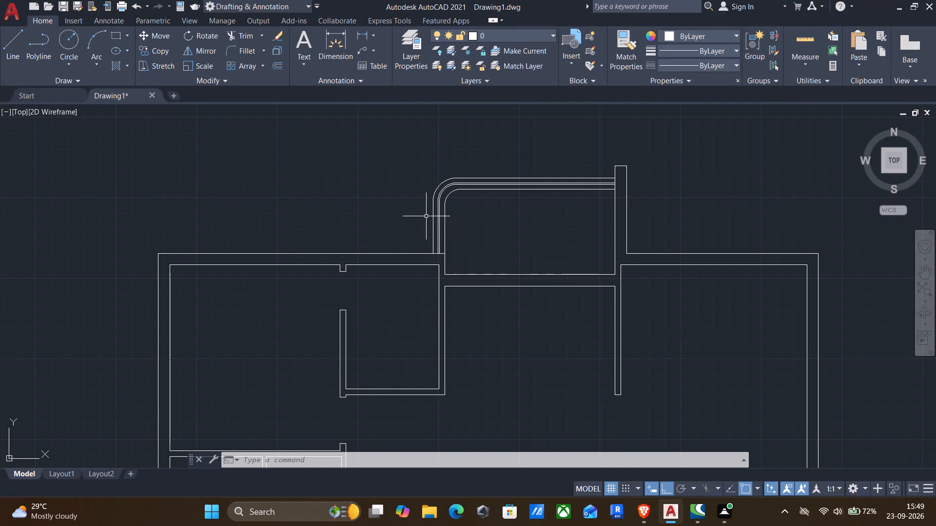
pyautogui.press('l')
pyautogui.press('Return')
pyautogui.scroll(2, 428, 215)
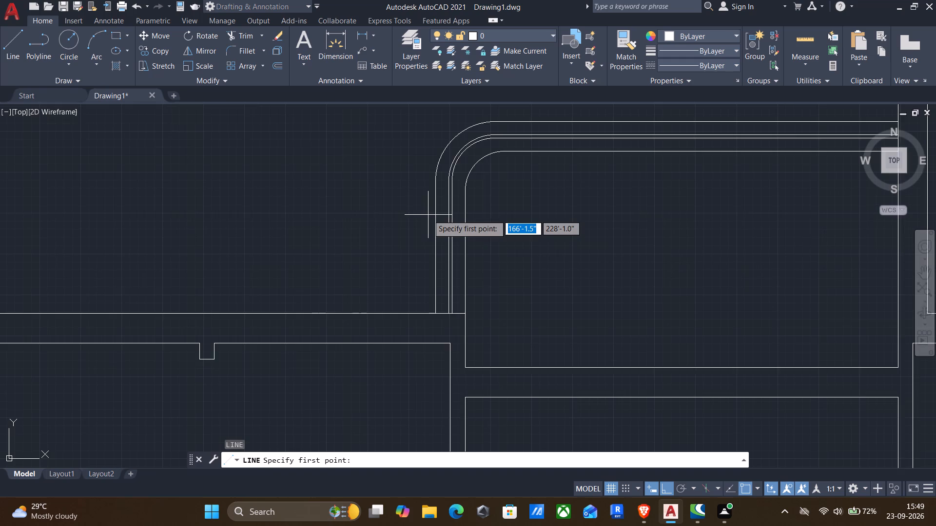
pyautogui.scroll(1, 428, 215)
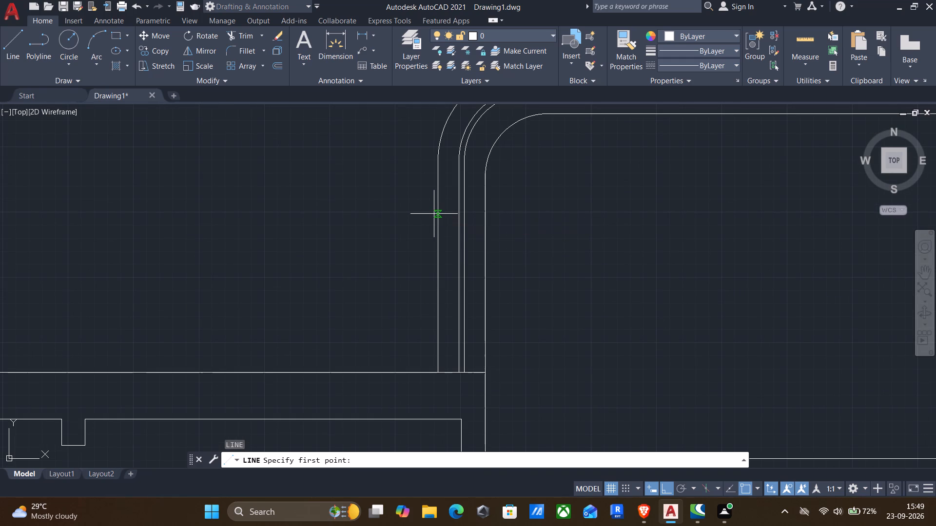
pyautogui.click(434, 214)
pyautogui.click(488, 216)
pyautogui.press('Return')
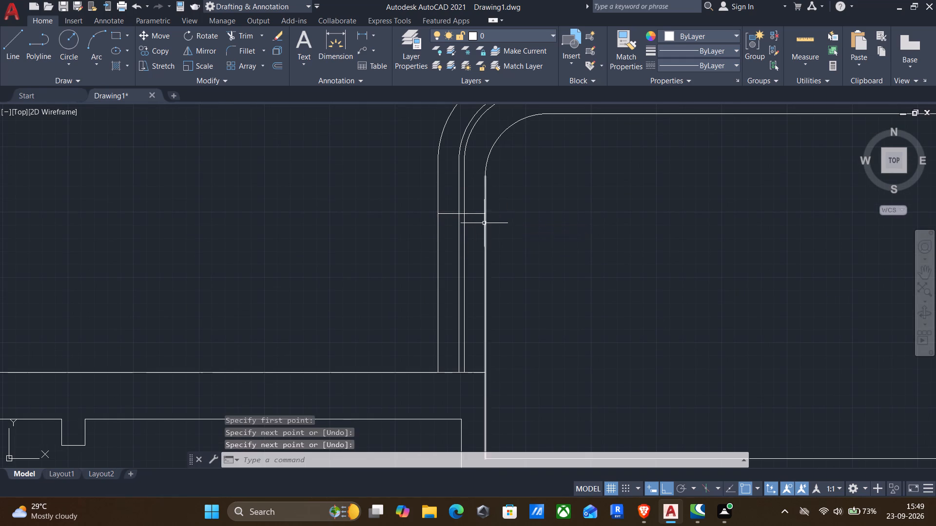
# Trim the two middle lines below the new cross line and the horizontal line at the curved wall's base.
pyautogui.scroll(-2, 484, 225)
pyautogui.write('tr')
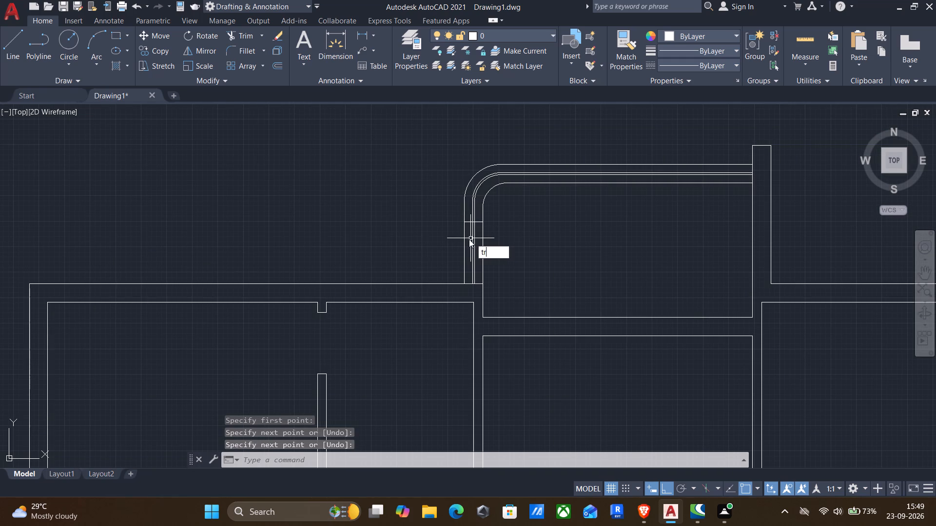
pyautogui.press('Return')
pyautogui.scroll(2, 466, 250)
pyautogui.moveTo(486, 232); pyautogui.dragTo(494, 230)
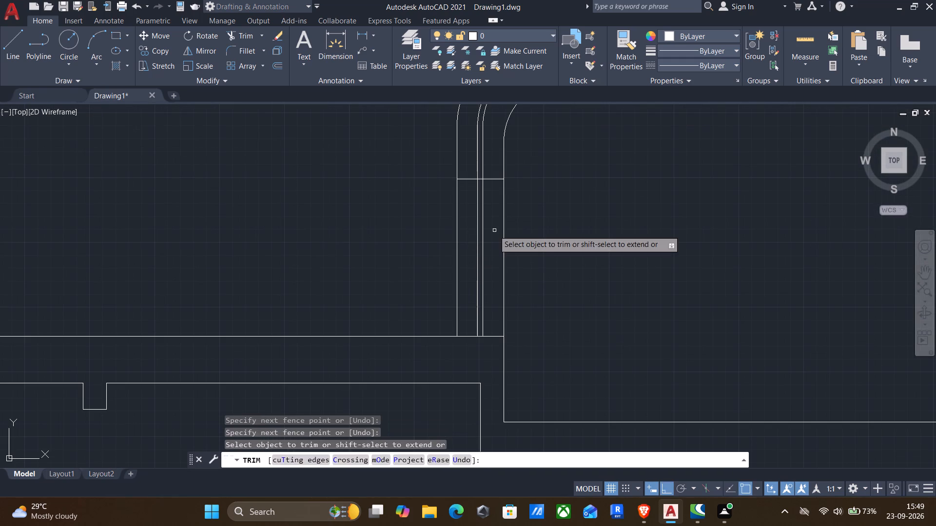
pyautogui.moveTo(493, 230); pyautogui.dragTo(465, 254)
pyautogui.moveTo(470, 339); pyautogui.dragTo(487, 301)
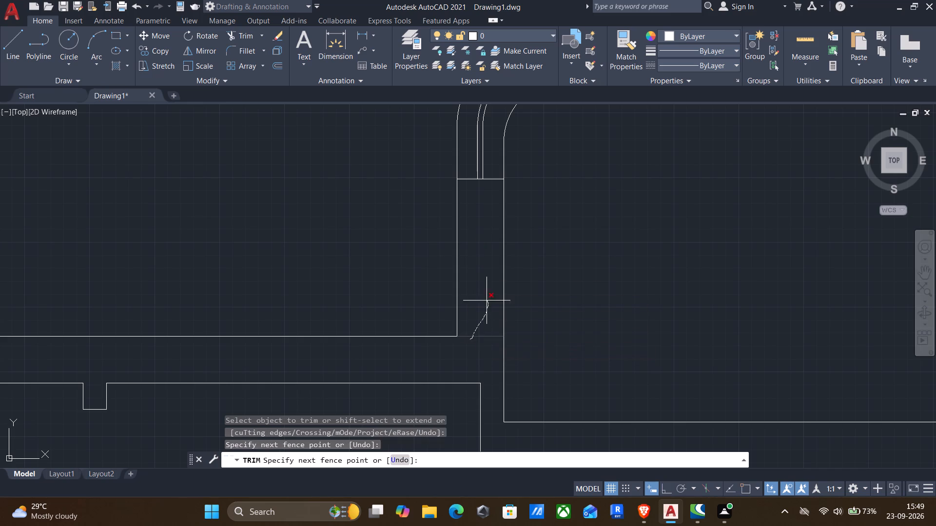
pyautogui.moveTo(487, 301); pyautogui.dragTo(487, 300)
pyautogui.scroll(-2, 486, 298)
pyautogui.moveTo(398, 244); pyautogui.dragTo(434, 244, button='middle')
pyautogui.press('Escape')
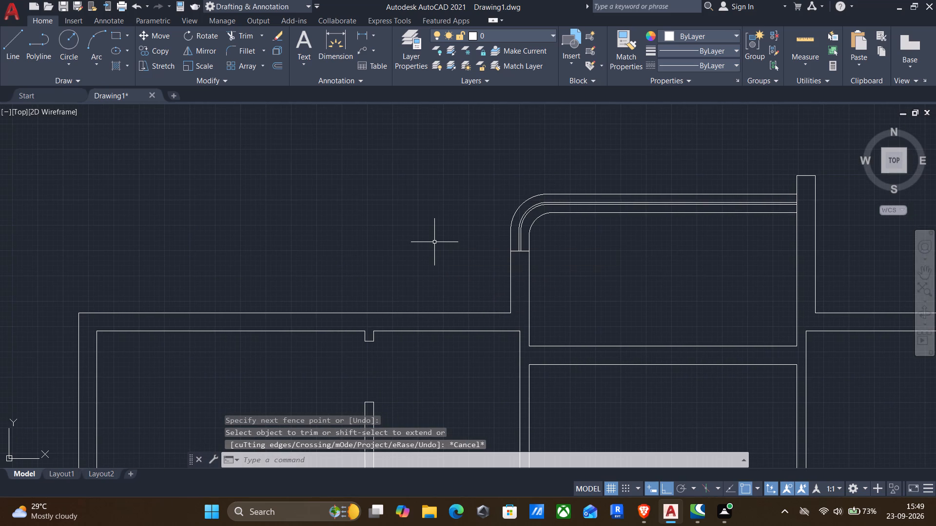
# Draw a vertical line from the partition stub's upper-left corner across the top wall and up to the level of the curved wall's cross line.
pyautogui.scroll(-1, 433, 263)
pyautogui.press('l')
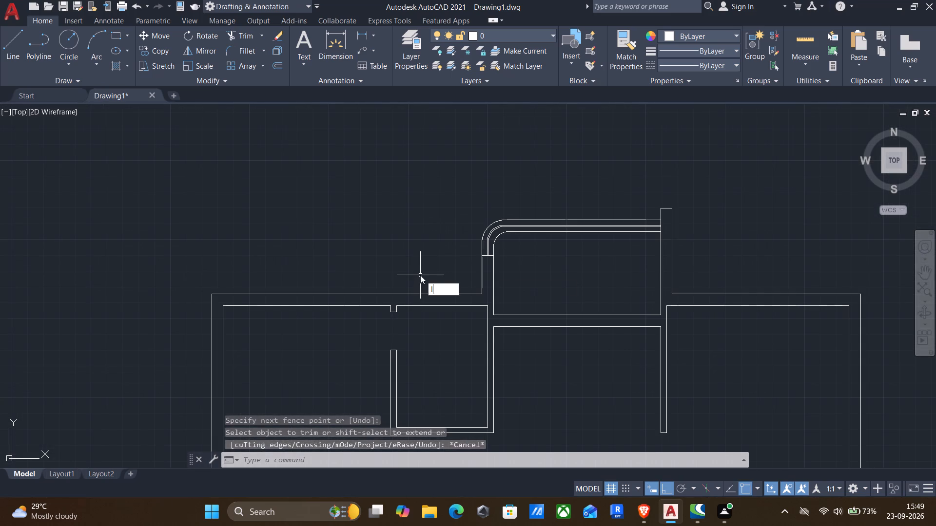
pyautogui.press('Return')
pyautogui.scroll(2, 396, 294)
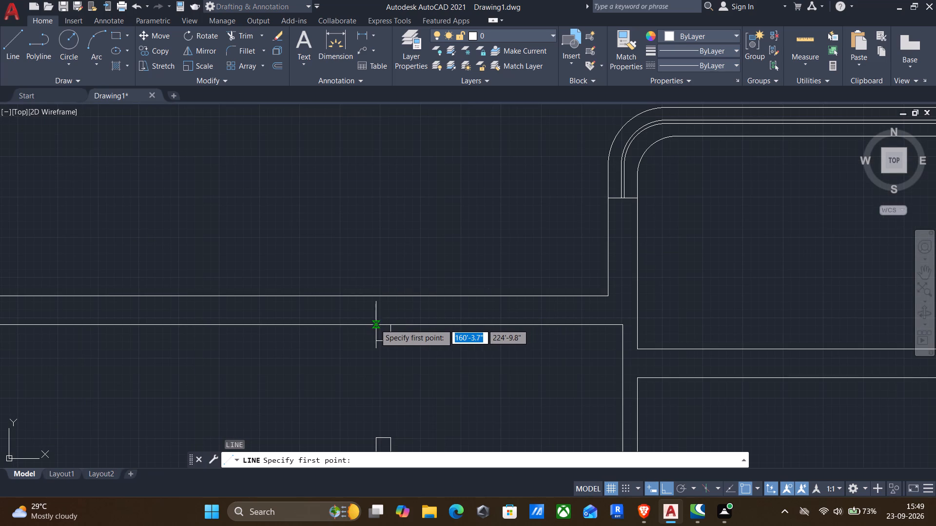
pyautogui.click(379, 322)
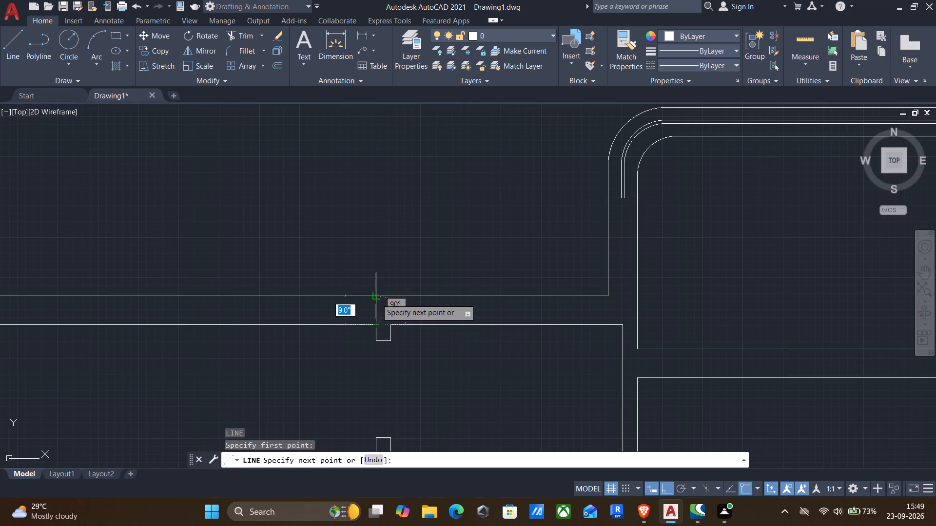
pyautogui.moveTo(376, 299); pyautogui.dragTo(378, 280)
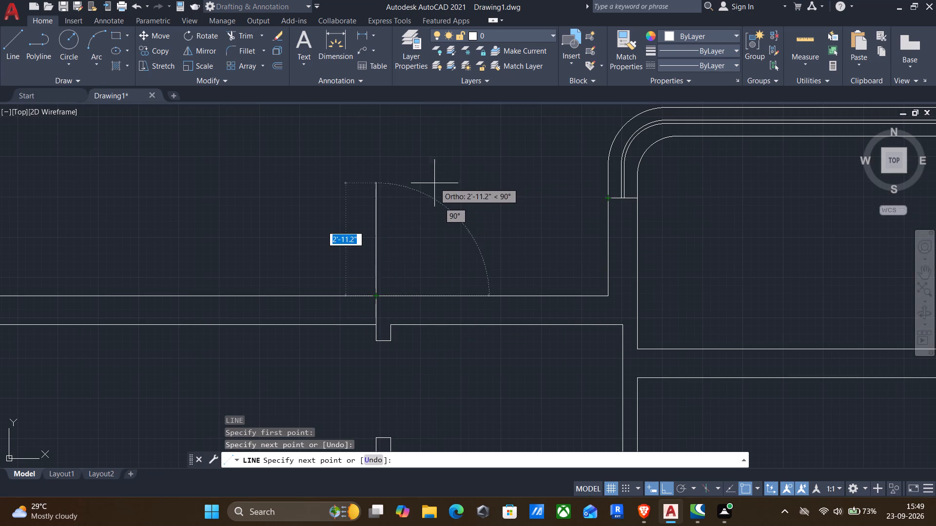
pyautogui.click(375, 199)
pyautogui.press('Return')
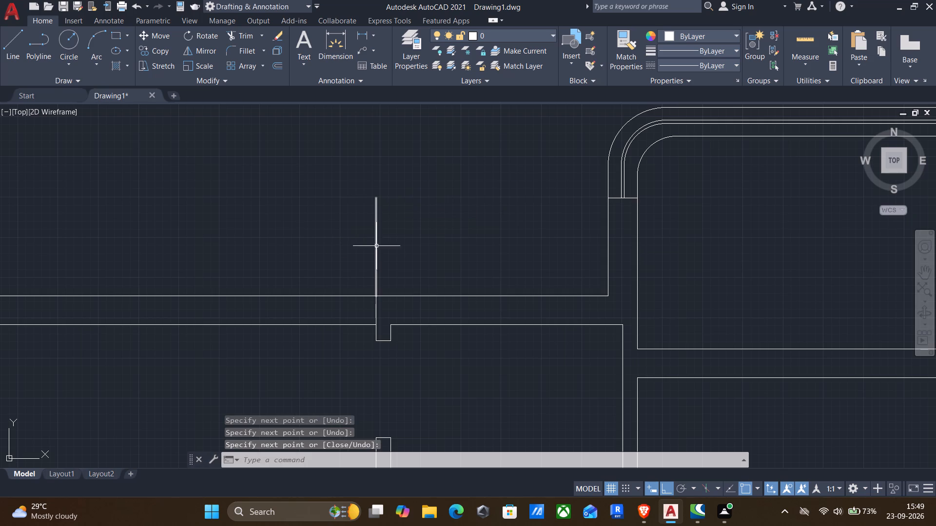
# Draw a parallel vertical line from the stub's upper-right corner across the wall, ending slightly below the first line's top.
pyautogui.press('Return')
pyautogui.moveTo(391, 327); pyautogui.dragTo(391, 322)
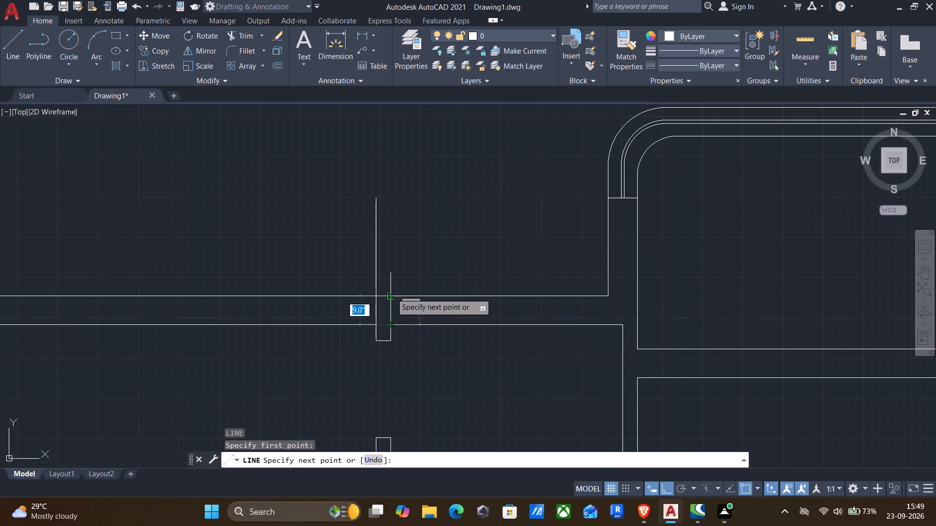
pyautogui.click(391, 293)
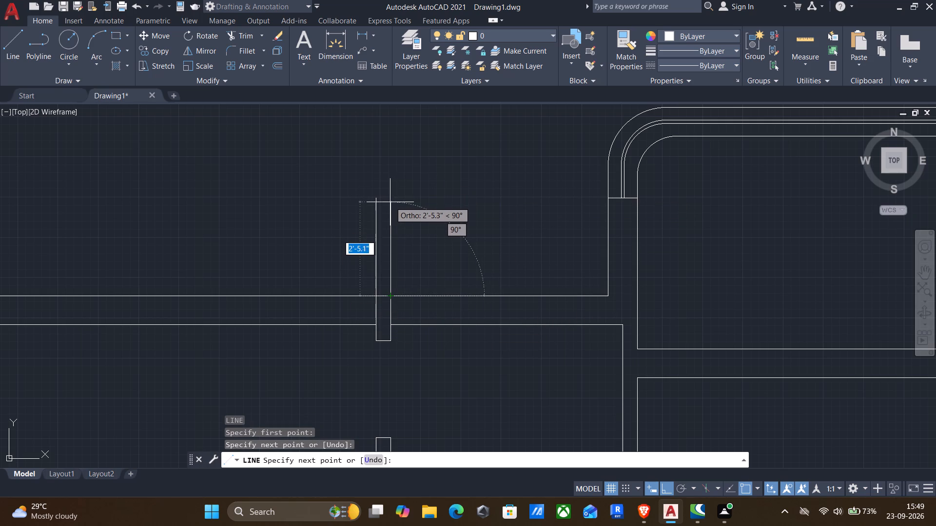
pyautogui.click(392, 219)
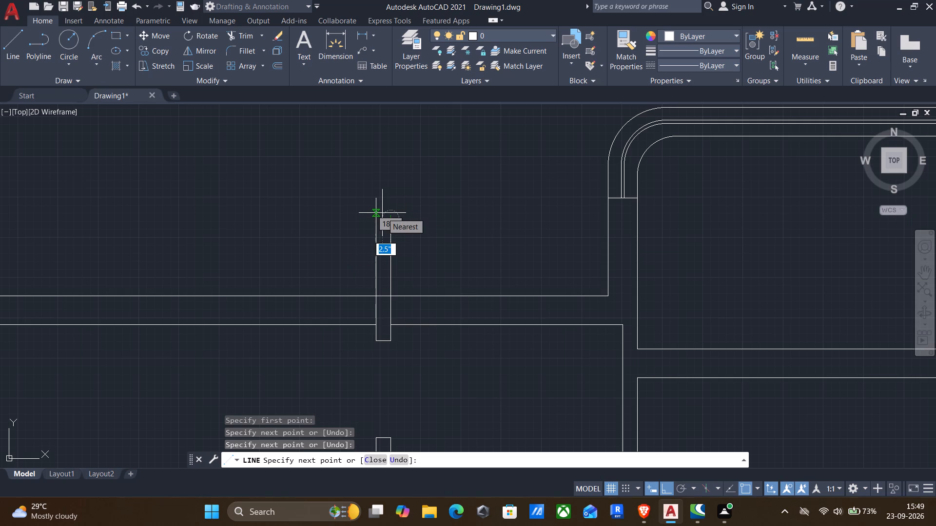
pyautogui.press('Return')
# Draw a horizontal line from the top of the taller vertical line across to the curved wall's outer line.
pyautogui.press('Return')
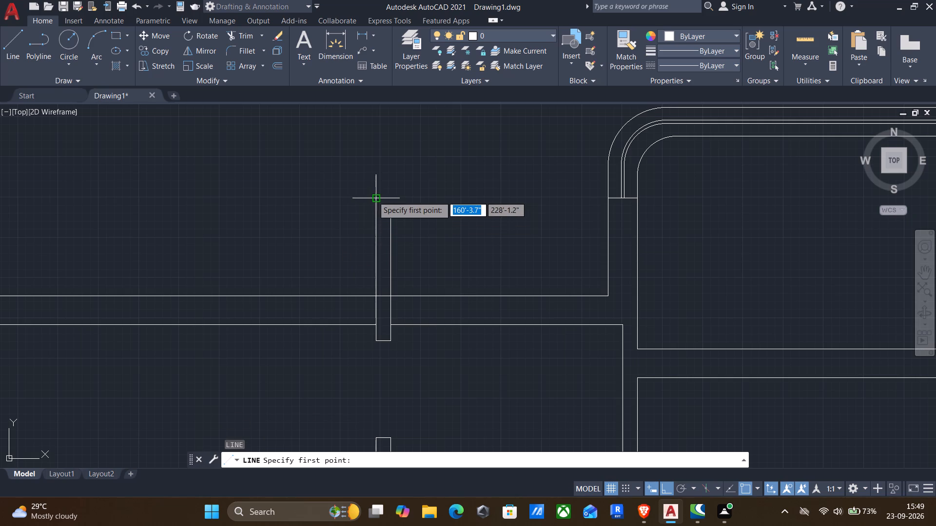
pyautogui.click(373, 197)
pyautogui.click(609, 202)
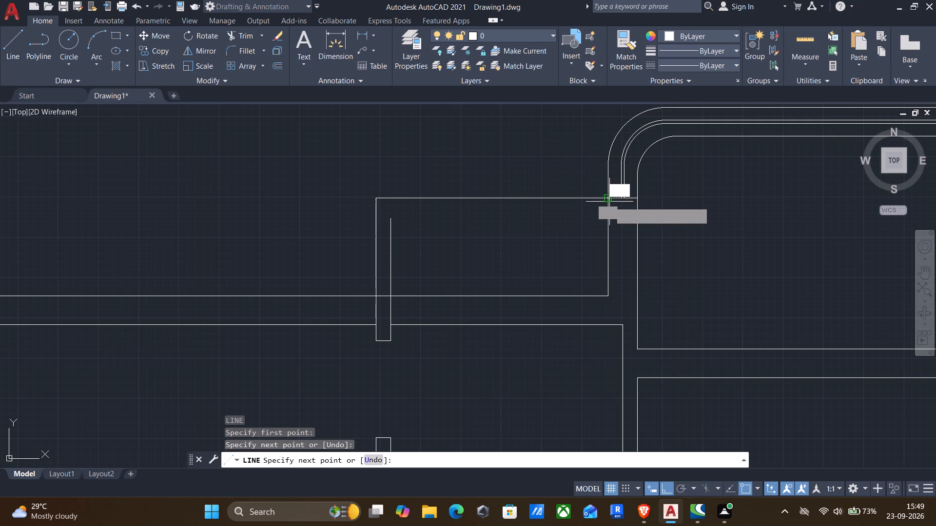
pyautogui.press('Return')
# Offset the new horizontal line 4" downward.
pyautogui.press('o')
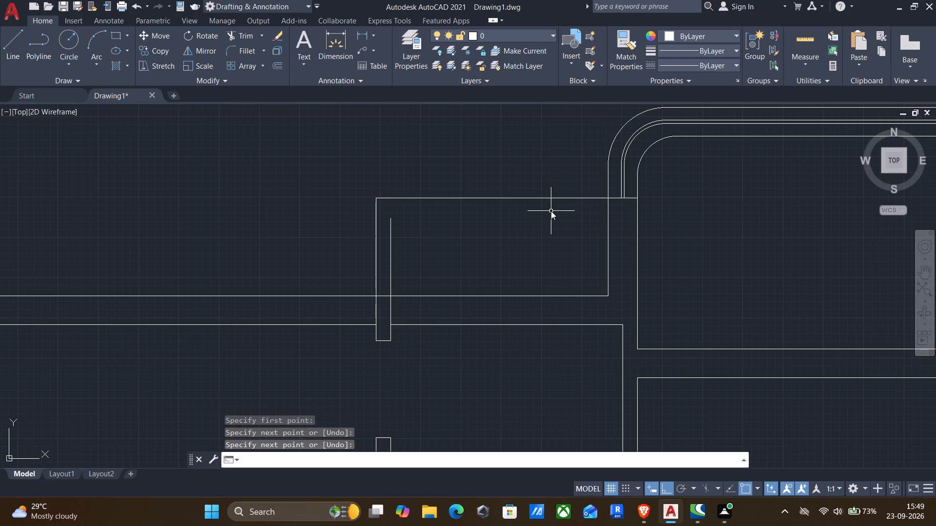
pyautogui.press('Return')
pyautogui.click(526, 189)
pyautogui.moveTo(522, 241); pyautogui.dragTo(522, 231)
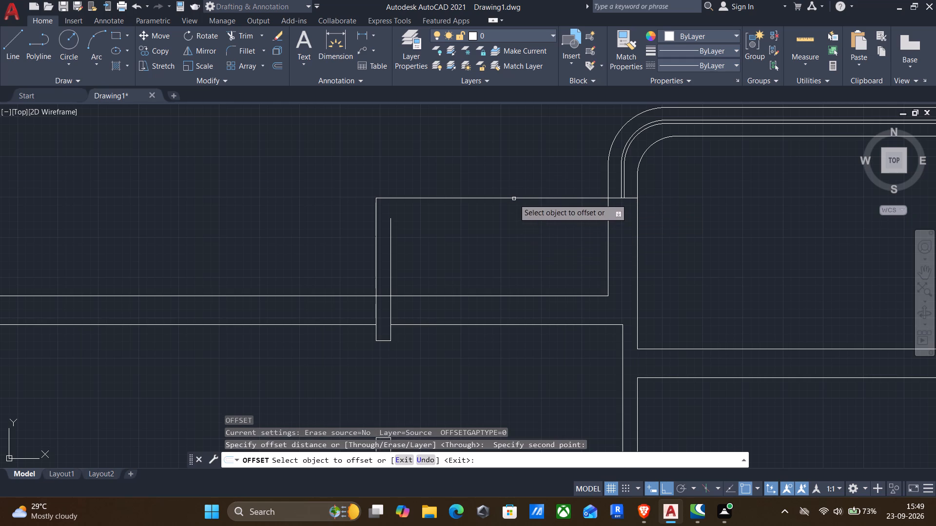
pyautogui.click(513, 199)
pyautogui.write('4"')
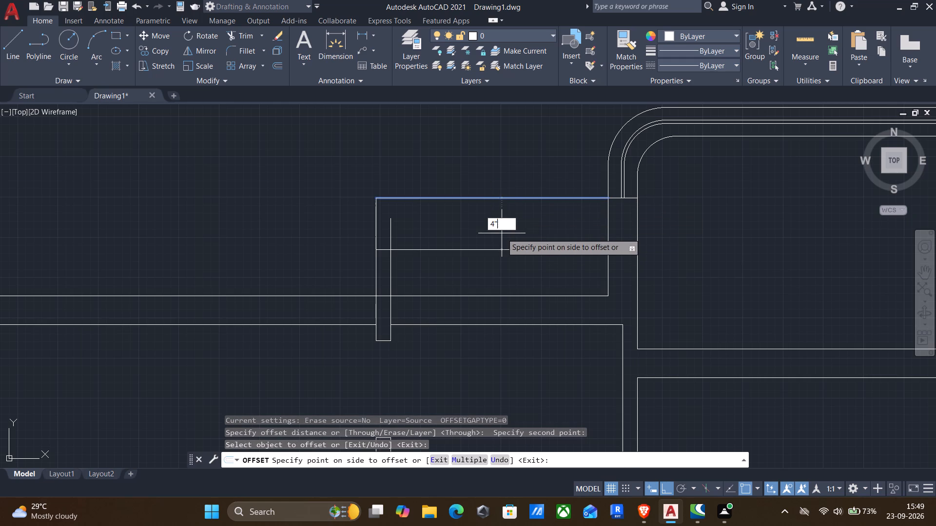
pyautogui.press('Return')
pyautogui.press('Return')
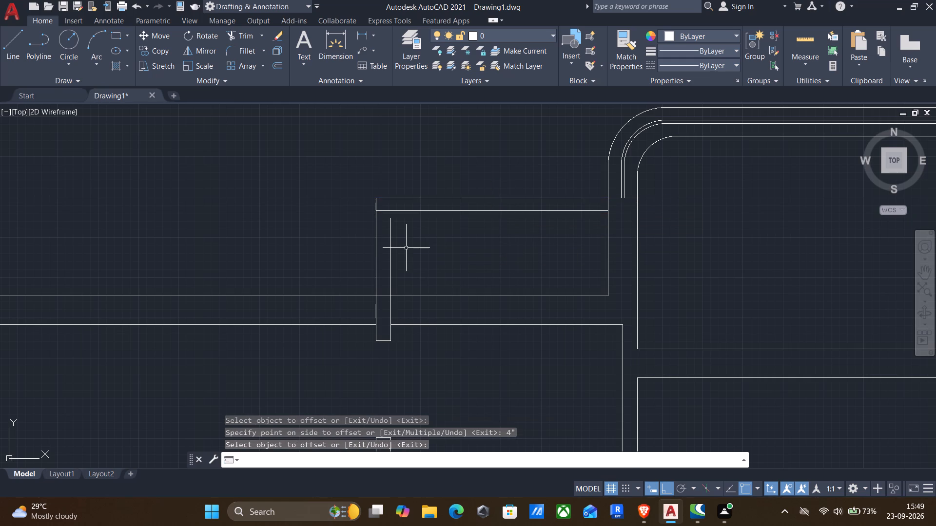
pyautogui.press('f')
pyautogui.press('Escape')
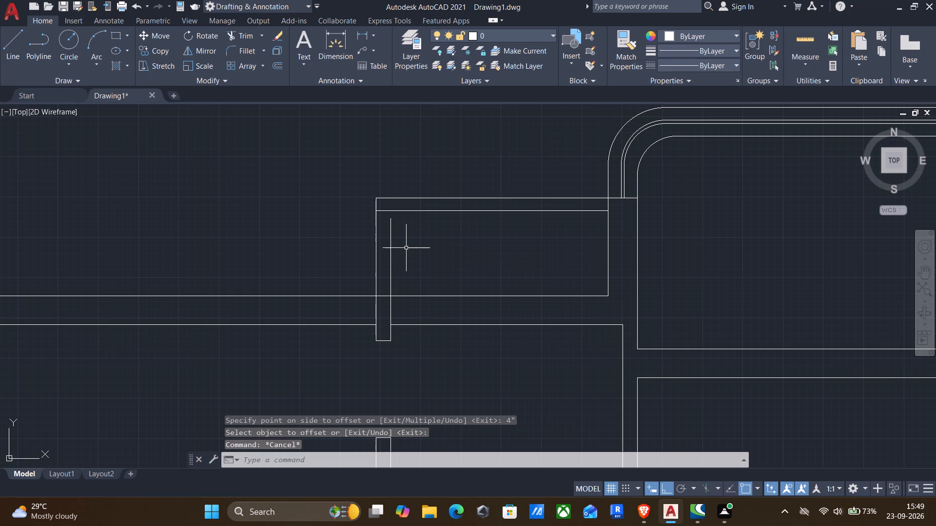
# Extend the projection's inner vertical line up to the lower of the two top-wall horizontal lines.
pyautogui.write('ex')
pyautogui.press('Return')
pyautogui.click(392, 259)
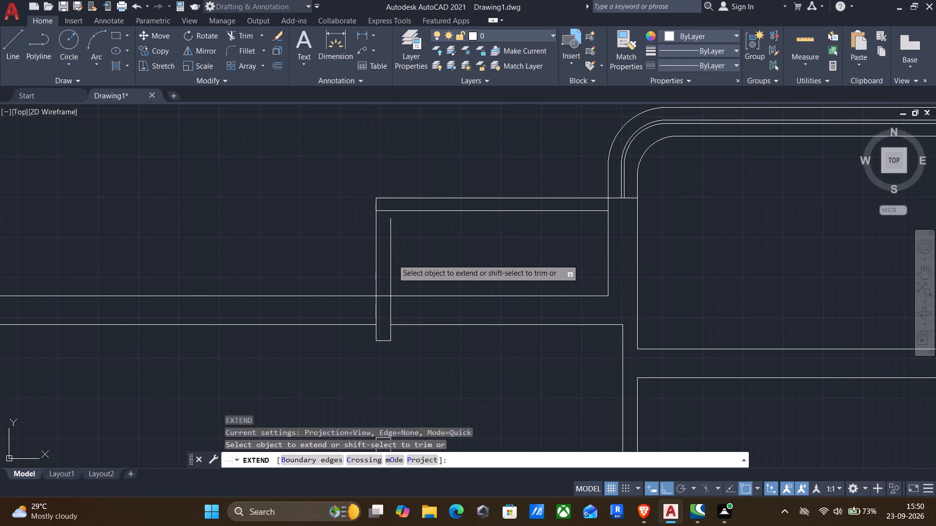
pyautogui.click(386, 250)
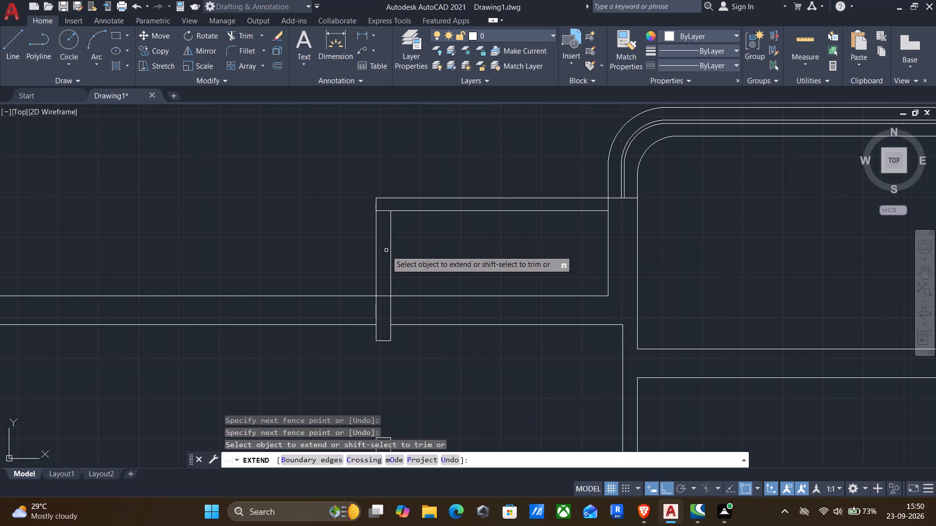
pyautogui.press('Escape')
# Draw a 4" vertical line across the projection's top wall, just right of its inner upper-left corner.
pyautogui.press('l')
pyautogui.press('Return')
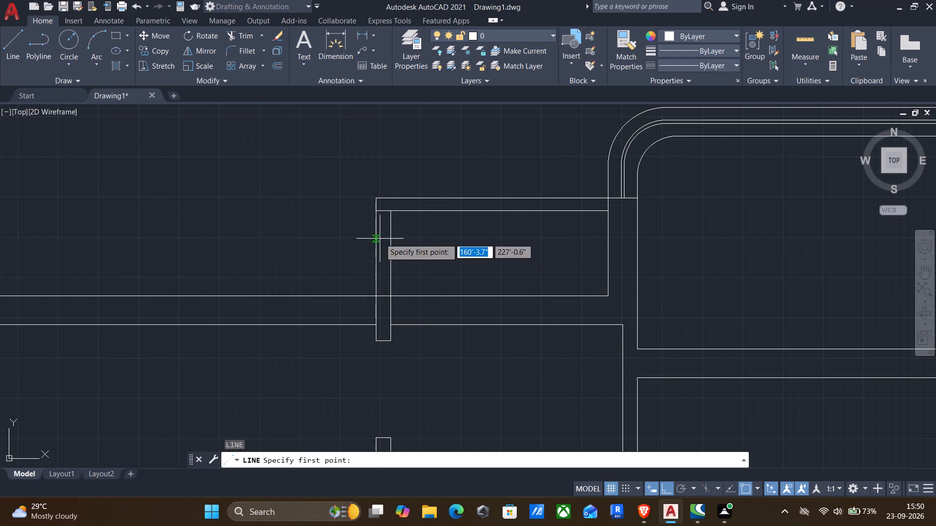
pyautogui.scroll(2, 406, 219)
pyautogui.click(383, 202)
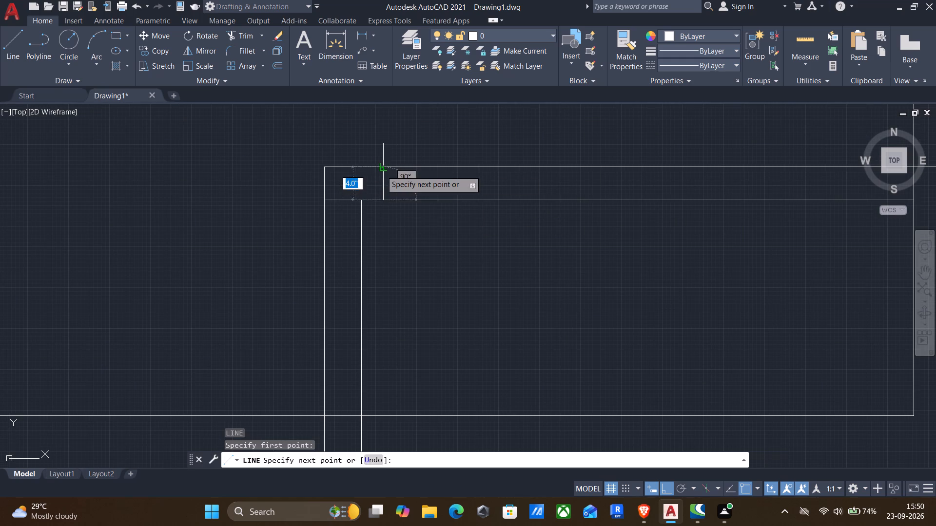
pyautogui.click(381, 170)
pyautogui.press('Return')
# Trim the top wall's lower line where it crosses the left wall at the projection's corner.
pyautogui.write('tr')
pyautogui.press('Return')
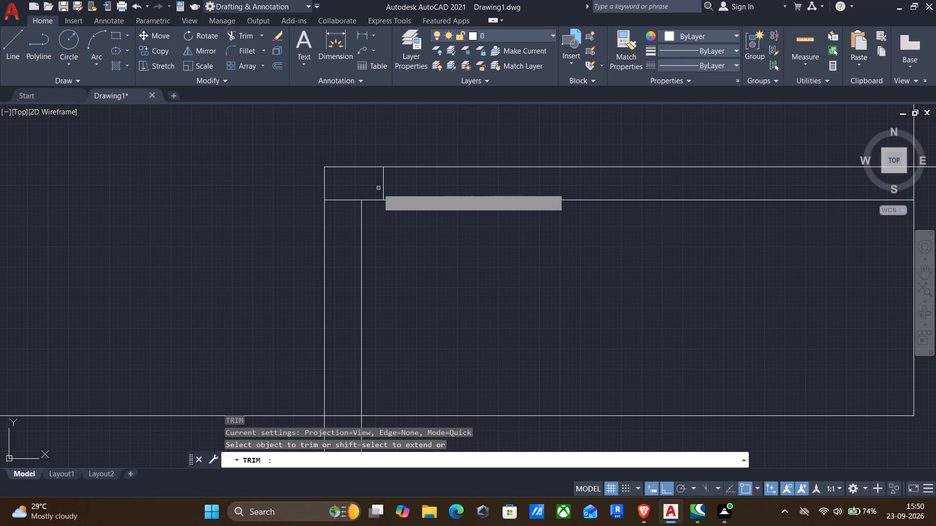
pyautogui.moveTo(350, 214); pyautogui.dragTo(370, 184)
pyautogui.scroll(-1, 350, 205)
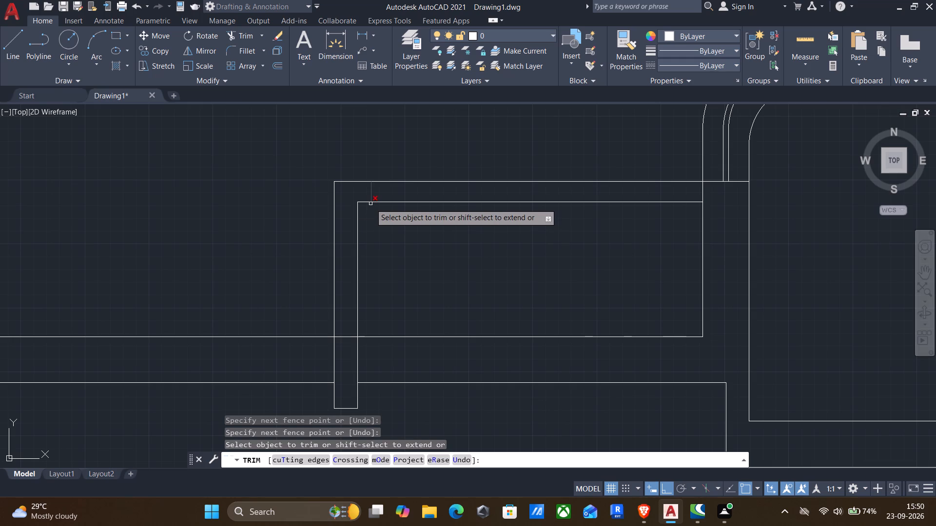
pyautogui.press('Escape')
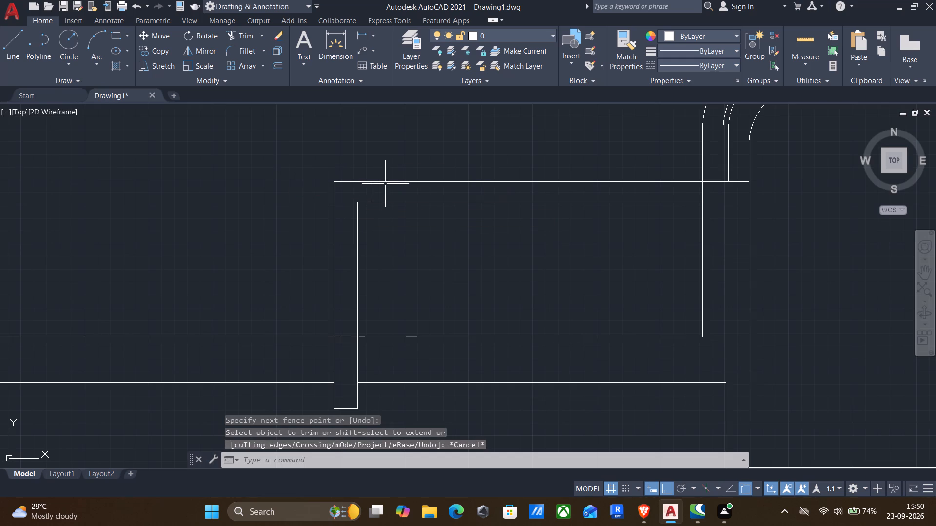
# Offset the projection's outer top line 1.5" downward.
pyautogui.press('o')
pyautogui.press('Return')
pyautogui.moveTo(386, 170); pyautogui.dragTo(386, 193)
pyautogui.moveTo(398, 244); pyautogui.dragTo(400, 238)
pyautogui.click(401, 180)
pyautogui.write('1.5"')
pyautogui.press('Return')
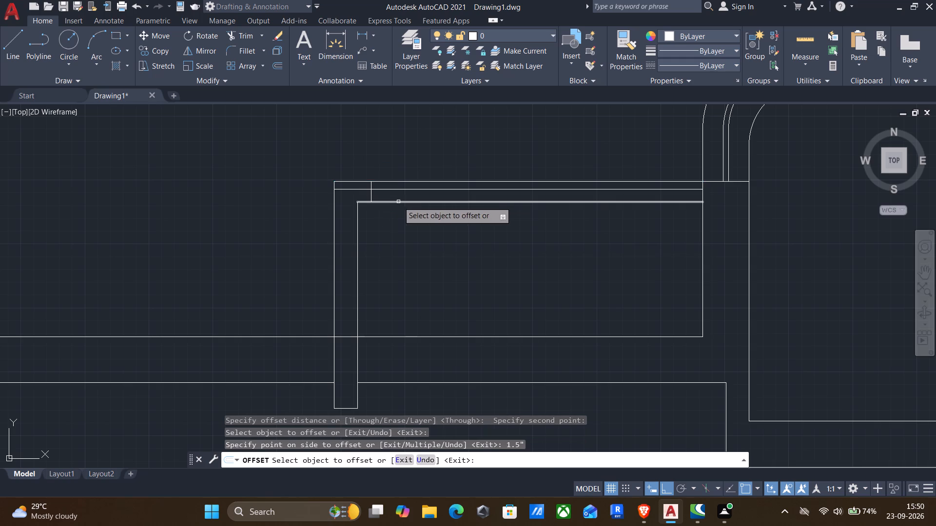
pyautogui.press('Escape')
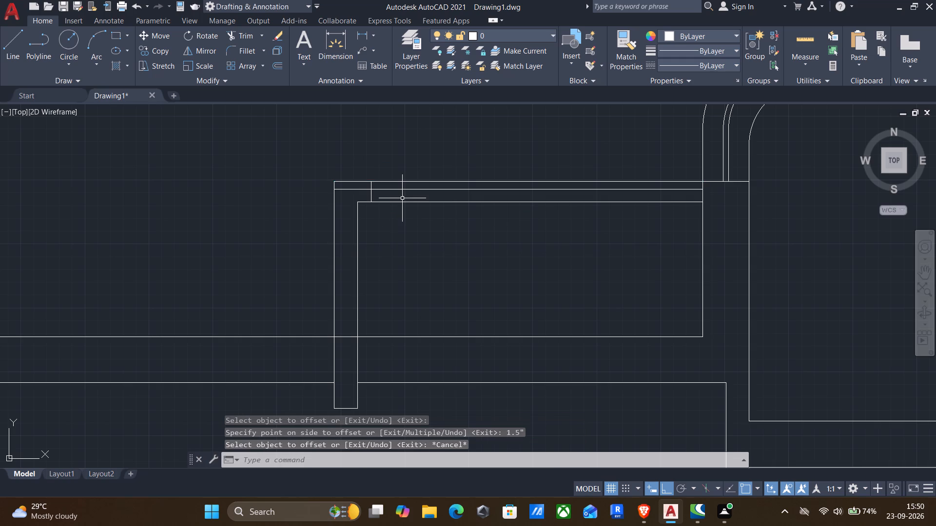
# Trim the outer top line beyond the short vertical line and the 1.5" offset line inside the corner block.
pyautogui.write('tr')
pyautogui.press('Return')
pyautogui.click(509, 182)
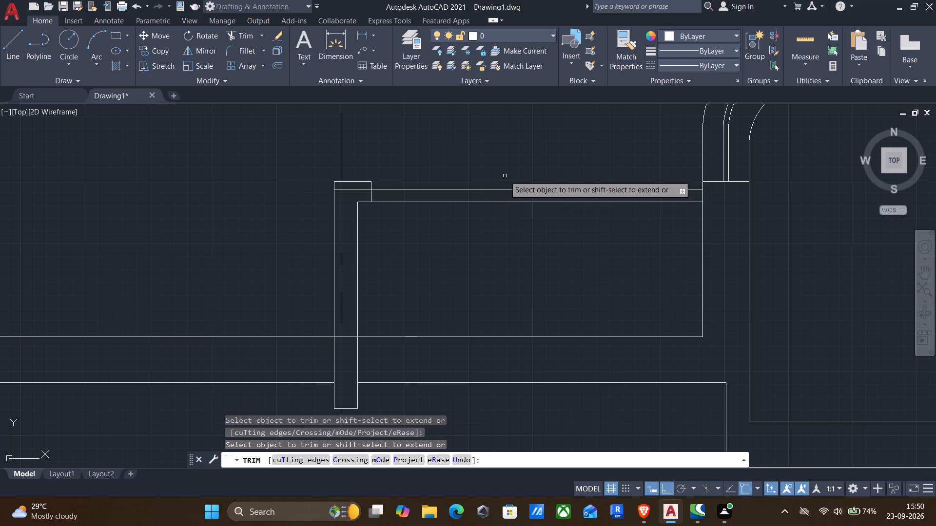
pyautogui.click(361, 181)
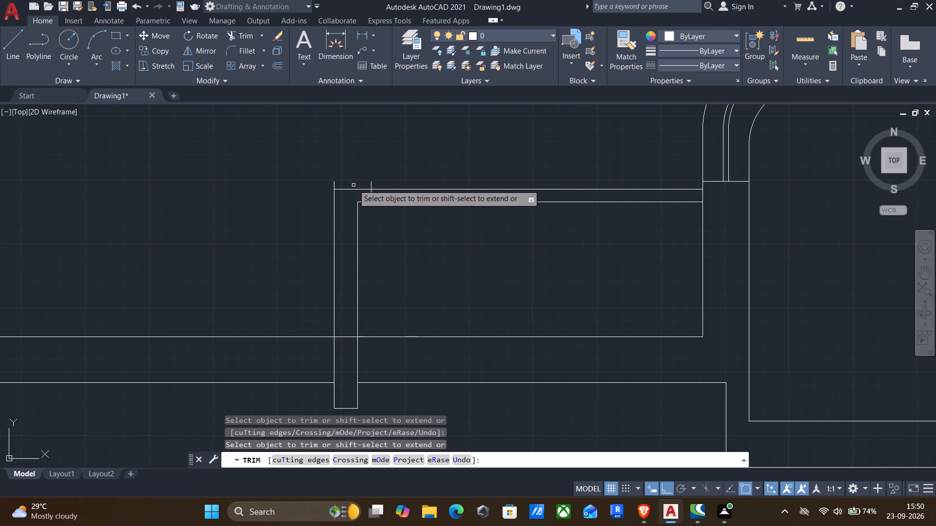
pyautogui.hotkey('ctrl', 'z')
pyautogui.click(352, 187)
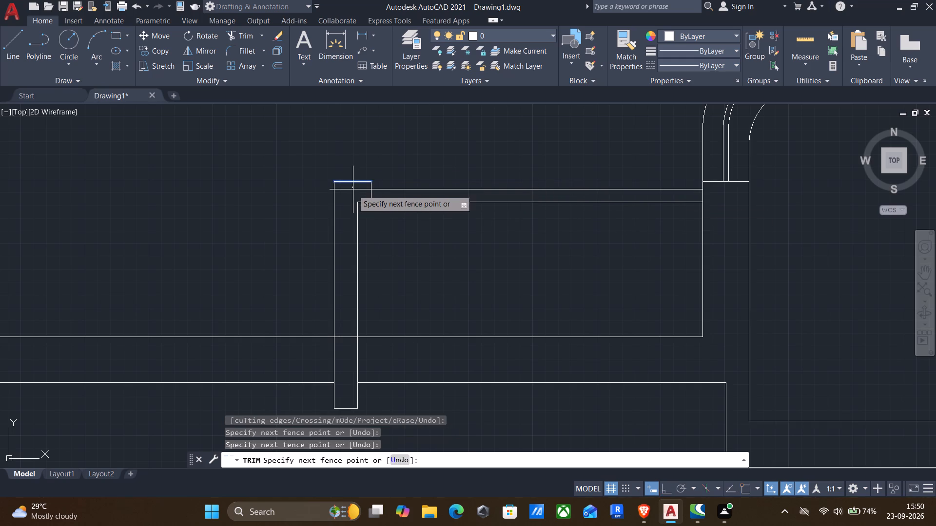
pyautogui.click(353, 192)
pyautogui.scroll(-1, 353, 192)
pyautogui.moveTo(387, 225); pyautogui.dragTo(359, 213, button='middle')
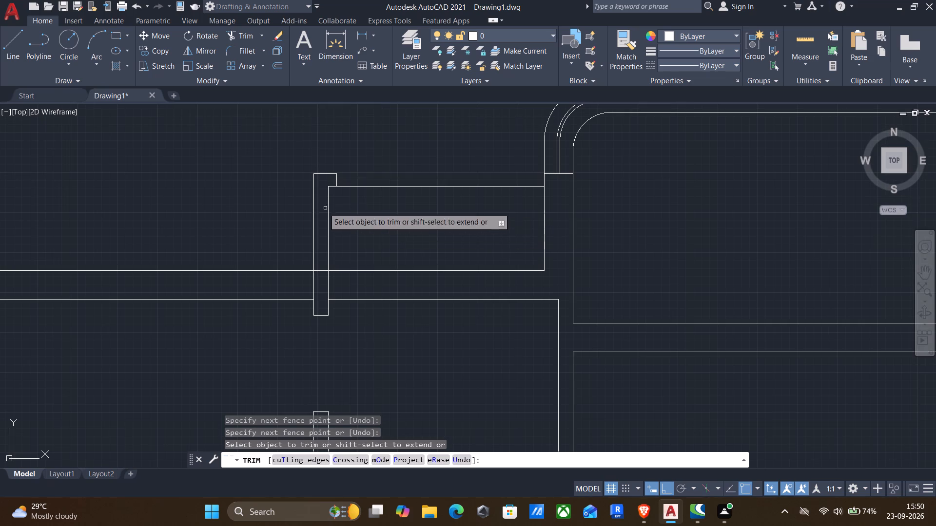
# Trim the projection's left-wall lines within the main wall and the main wall's outer line between them to open the junction.
pyautogui.moveTo(285, 282); pyautogui.dragTo(347, 277)
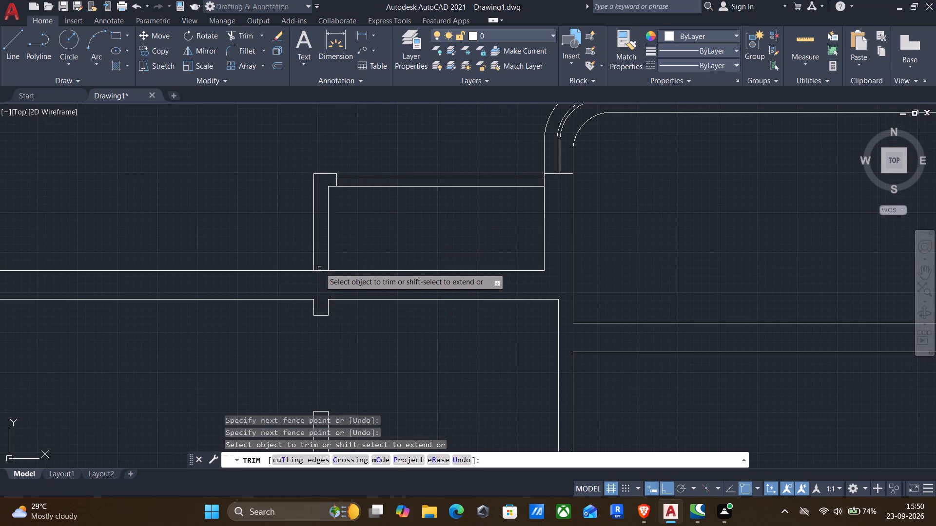
pyautogui.scroll(1, 319, 268)
pyautogui.moveTo(319, 263); pyautogui.dragTo(317, 280)
pyautogui.scroll(-1, 316, 316)
pyautogui.moveTo(305, 354); pyautogui.dragTo(294, 344, button='middle')
pyautogui.moveTo(319, 362); pyautogui.dragTo(294, 365, button='middle')
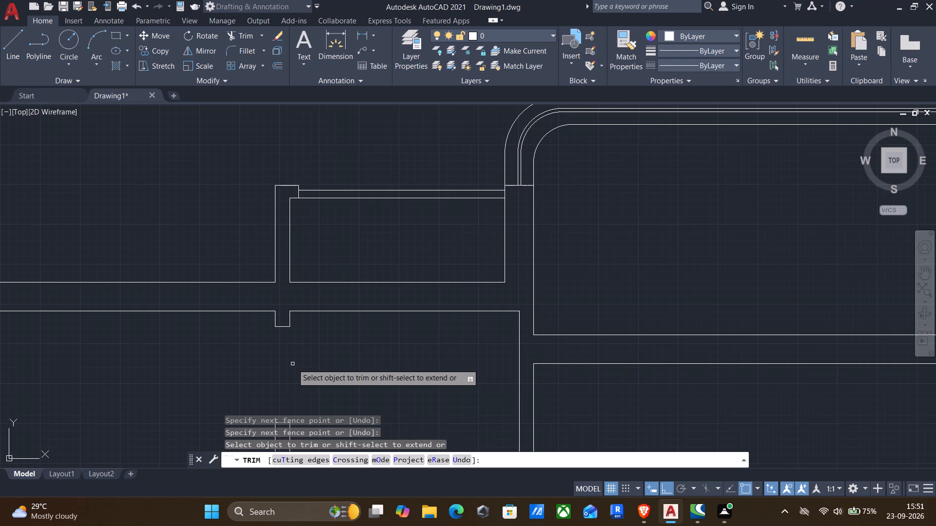
pyautogui.press('Escape')
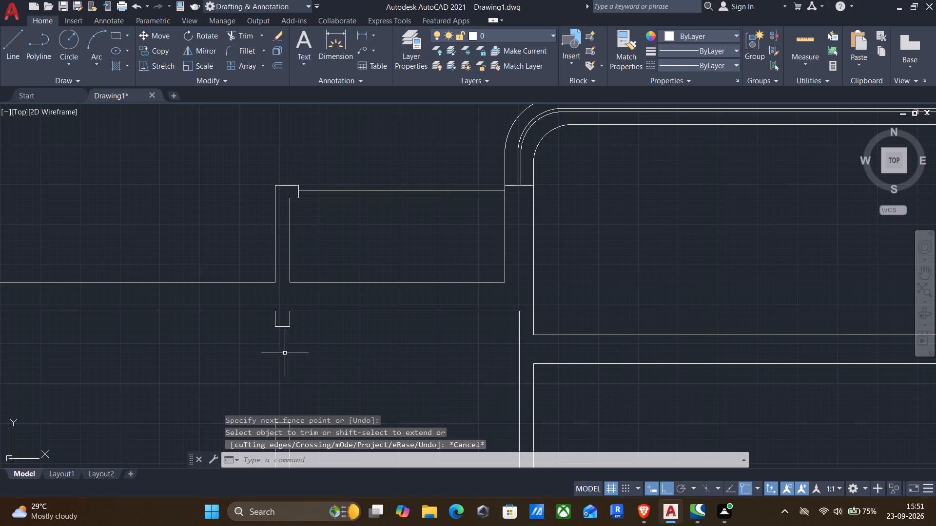
# Draw a small square about 1" wide sitting on the projection's upper top-wall line, near the corner block.
pyautogui.write('re')
pyautogui.press('c')
pyautogui.press('Return')
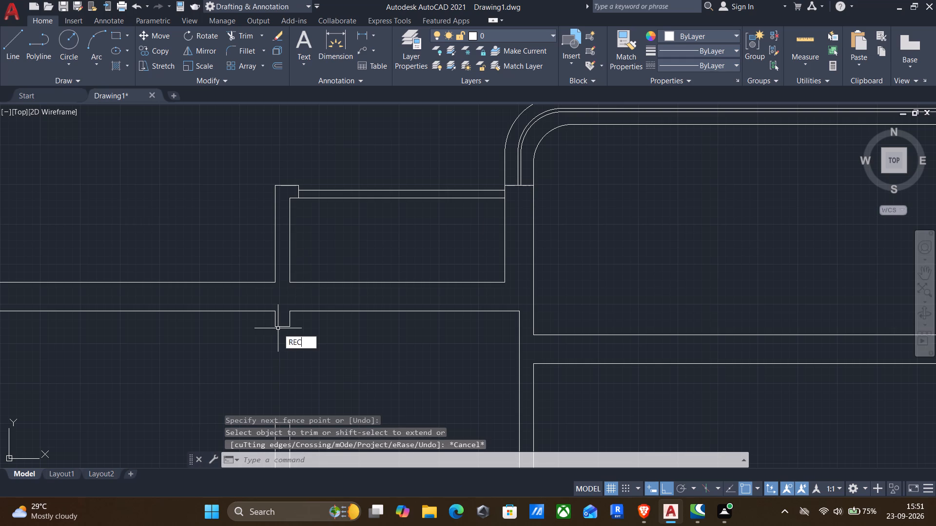
pyautogui.scroll(3, 296, 180)
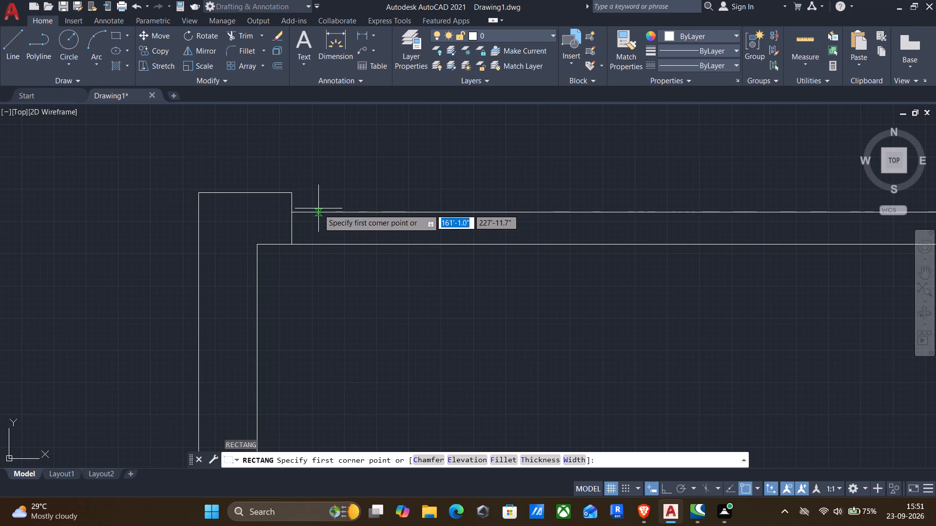
pyautogui.scroll(1, 320, 209)
pyautogui.click(321, 213)
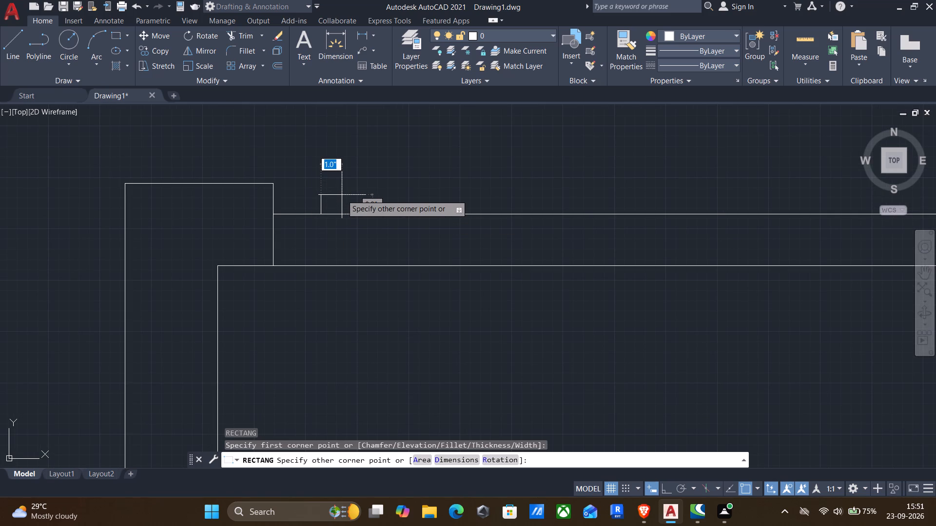
pyautogui.click(343, 193)
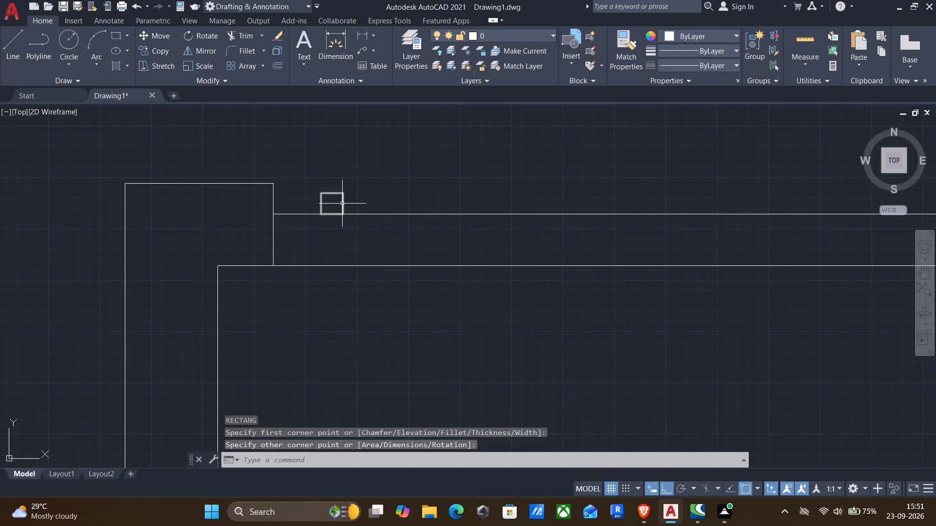
# Draw two diagonal lines joining opposite corners of the small square to form a cross.
pyautogui.press('l')
pyautogui.press('Return')
pyautogui.scroll(2, 339, 204)
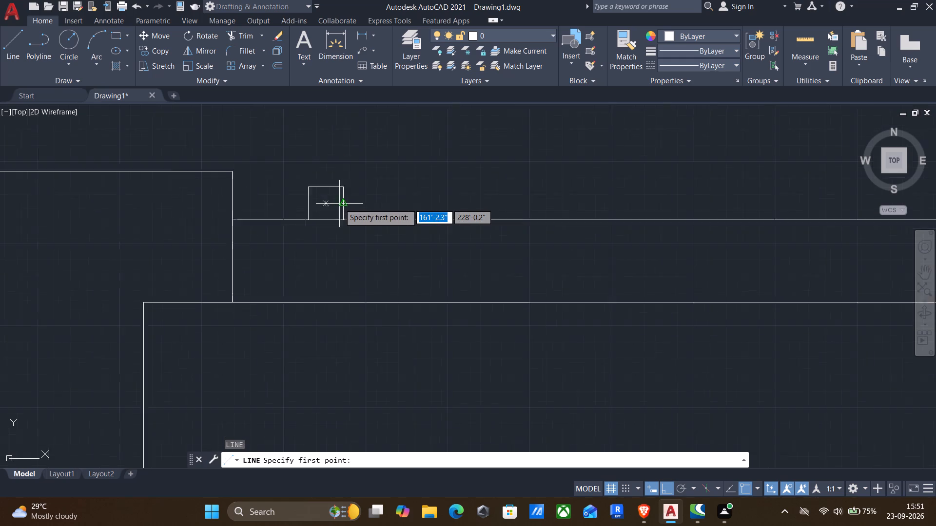
pyautogui.scroll(1, 339, 204)
pyautogui.click(341, 165)
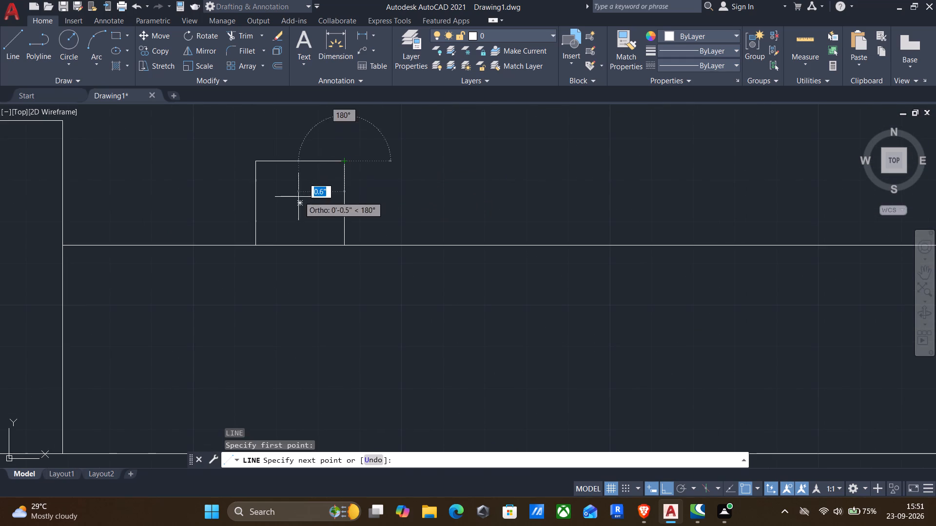
pyautogui.click(253, 242)
pyautogui.press('Return')
pyautogui.press('Return')
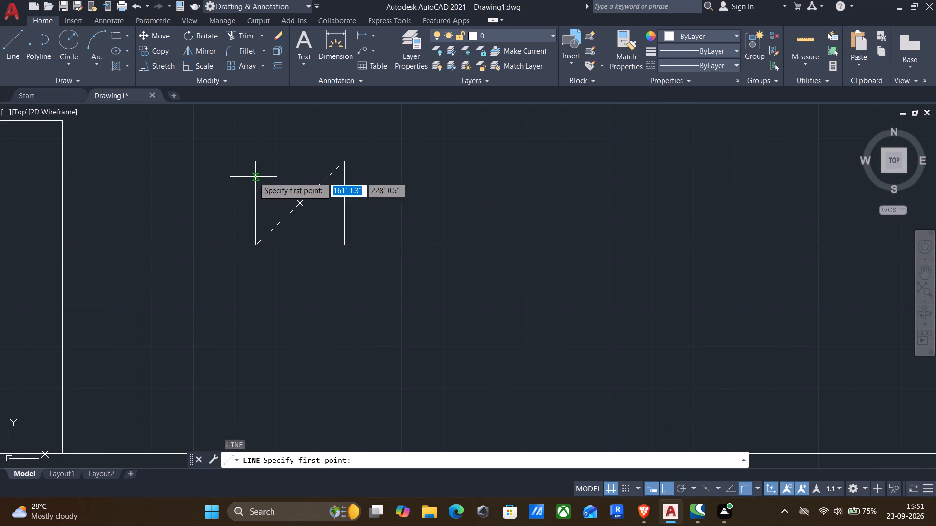
pyautogui.click(256, 167)
pyautogui.click(342, 247)
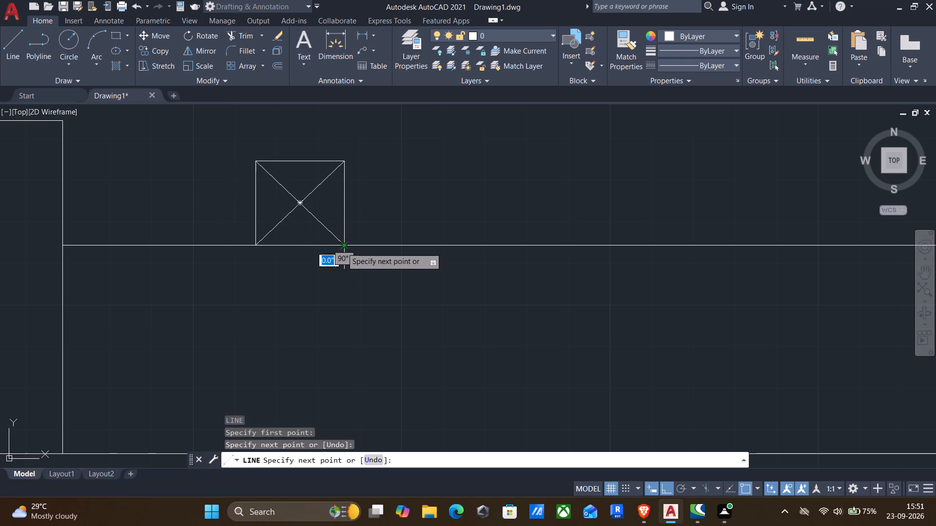
pyautogui.press('Return')
# Start copying the square with its two diagonals, using its lower-left corner as the base point.
pyautogui.scroll(-2, 328, 247)
pyautogui.click(278, 198)
pyautogui.click(342, 266)
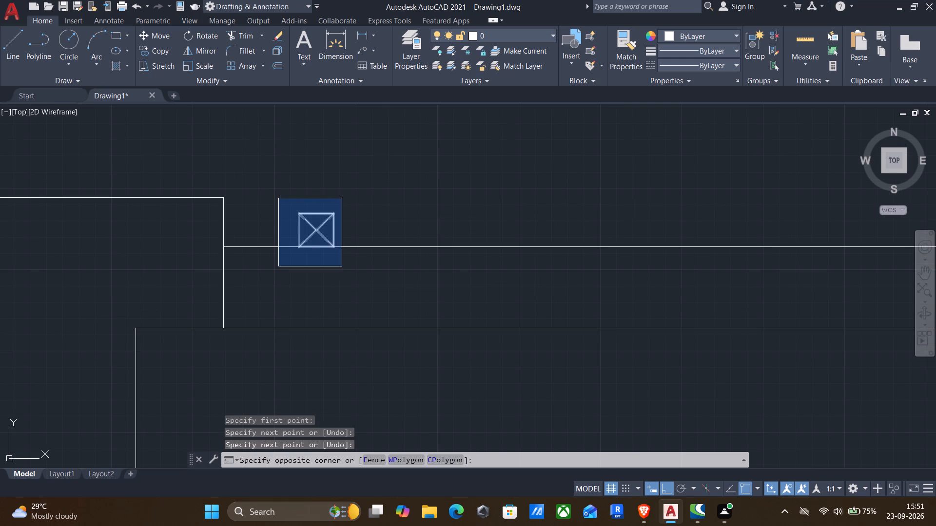
pyautogui.press('c')
pyautogui.press('o')
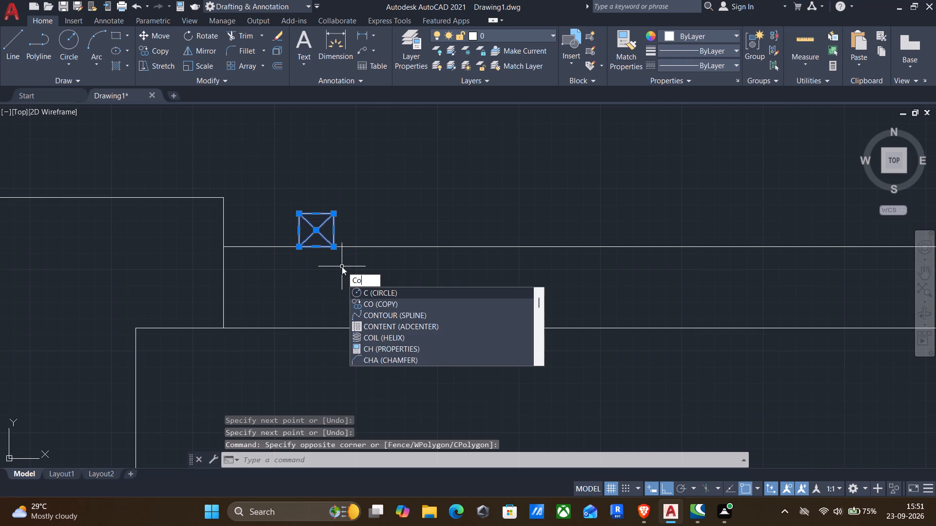
pyautogui.press('Return')
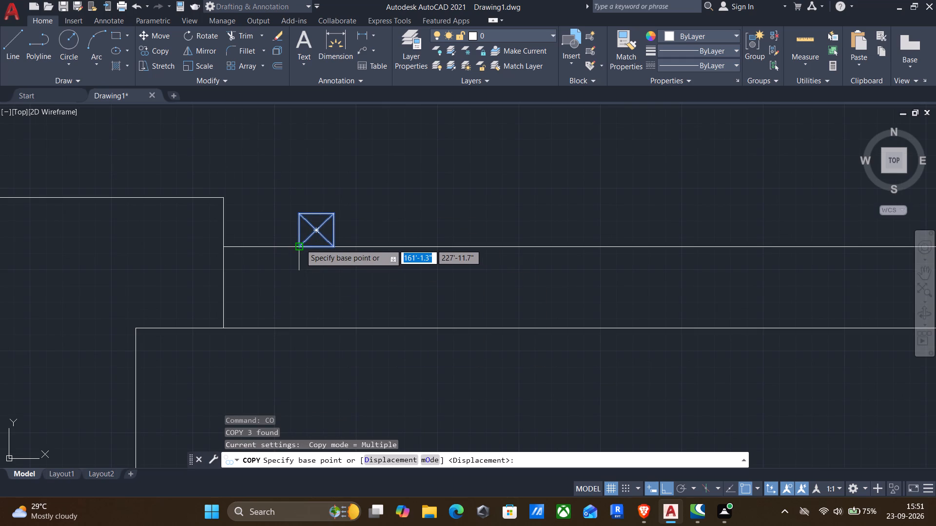
pyautogui.click(300, 247)
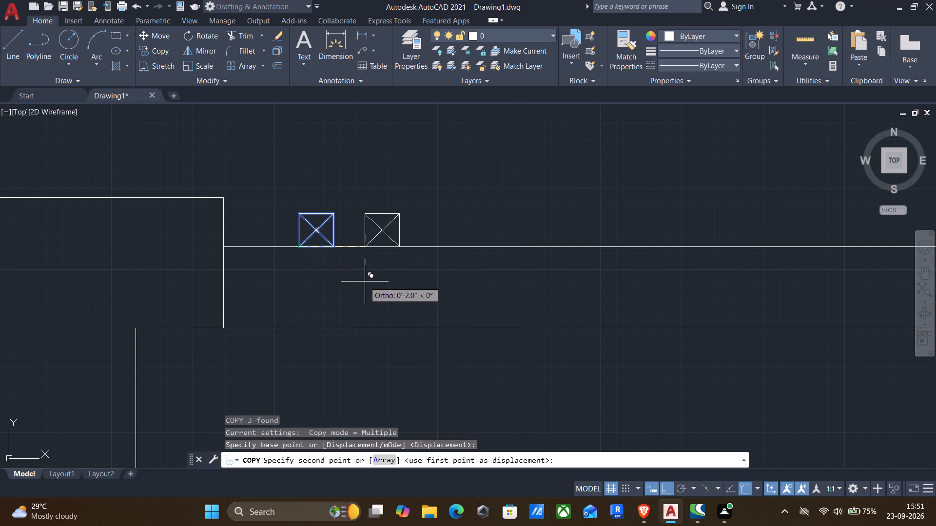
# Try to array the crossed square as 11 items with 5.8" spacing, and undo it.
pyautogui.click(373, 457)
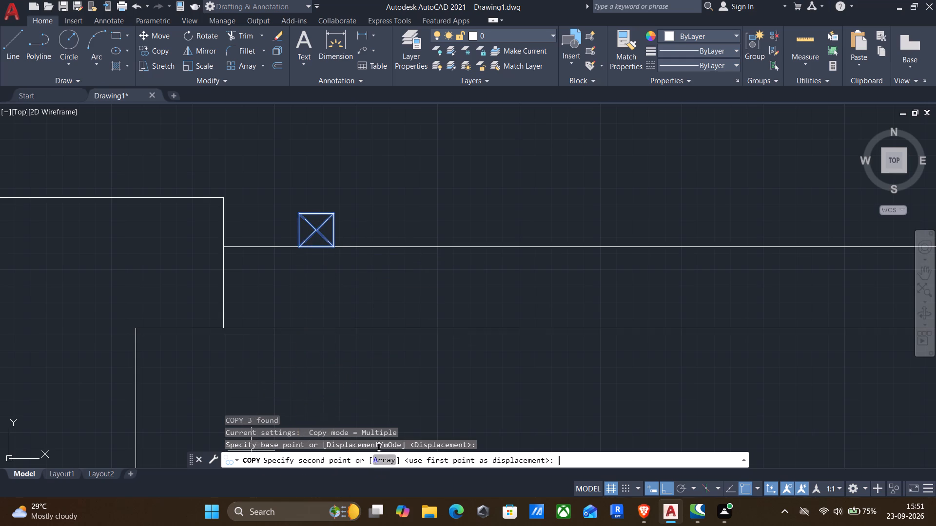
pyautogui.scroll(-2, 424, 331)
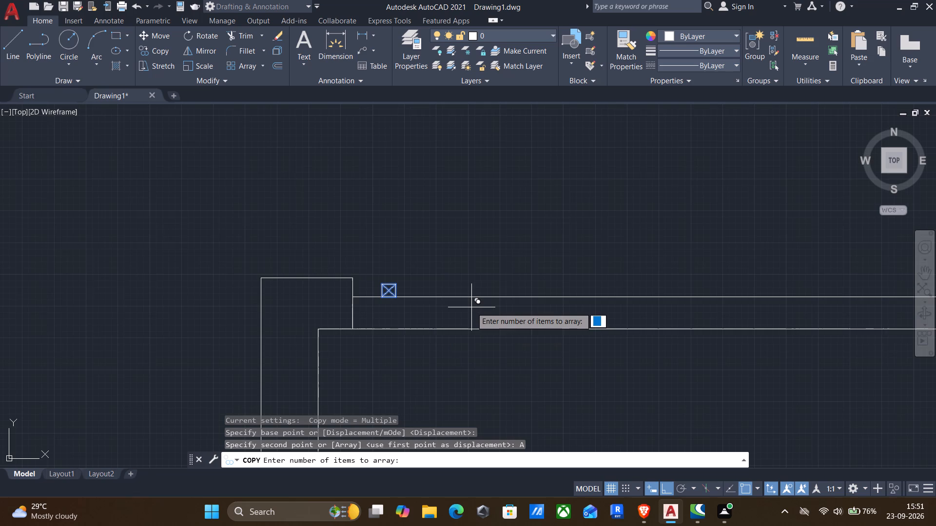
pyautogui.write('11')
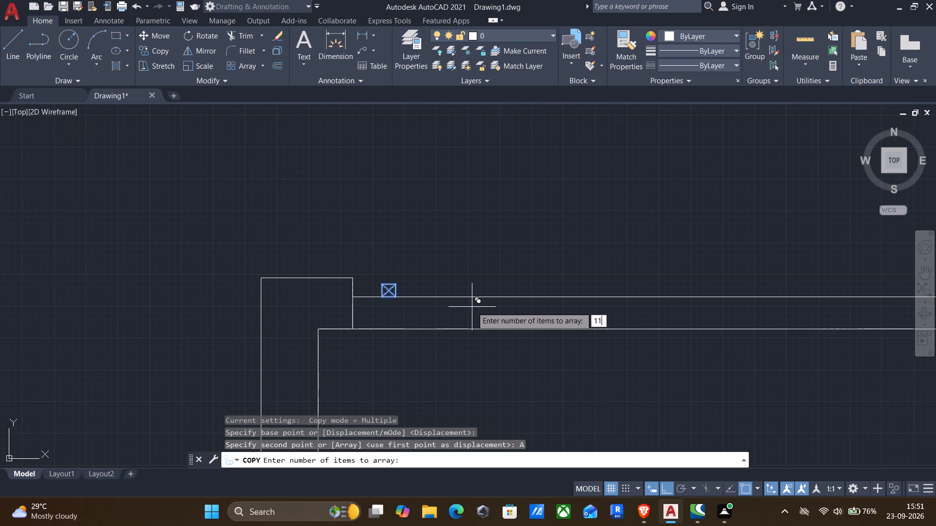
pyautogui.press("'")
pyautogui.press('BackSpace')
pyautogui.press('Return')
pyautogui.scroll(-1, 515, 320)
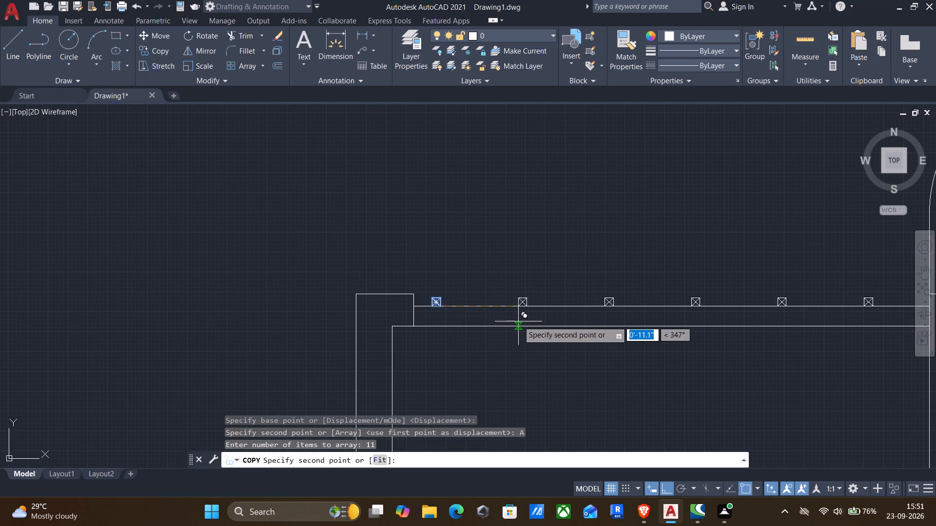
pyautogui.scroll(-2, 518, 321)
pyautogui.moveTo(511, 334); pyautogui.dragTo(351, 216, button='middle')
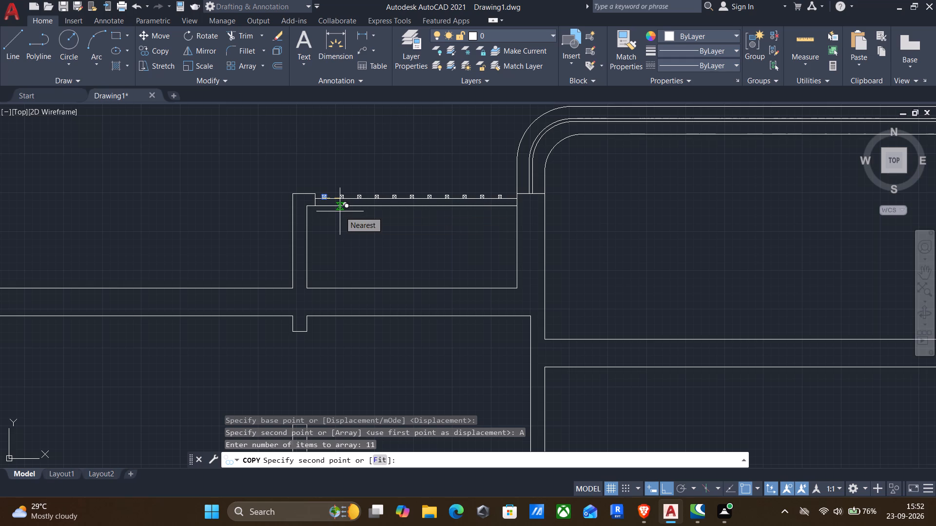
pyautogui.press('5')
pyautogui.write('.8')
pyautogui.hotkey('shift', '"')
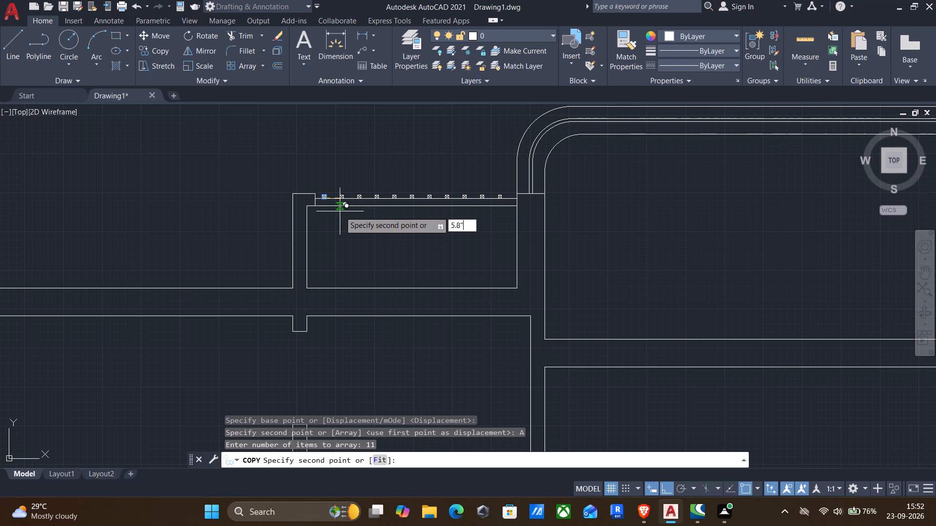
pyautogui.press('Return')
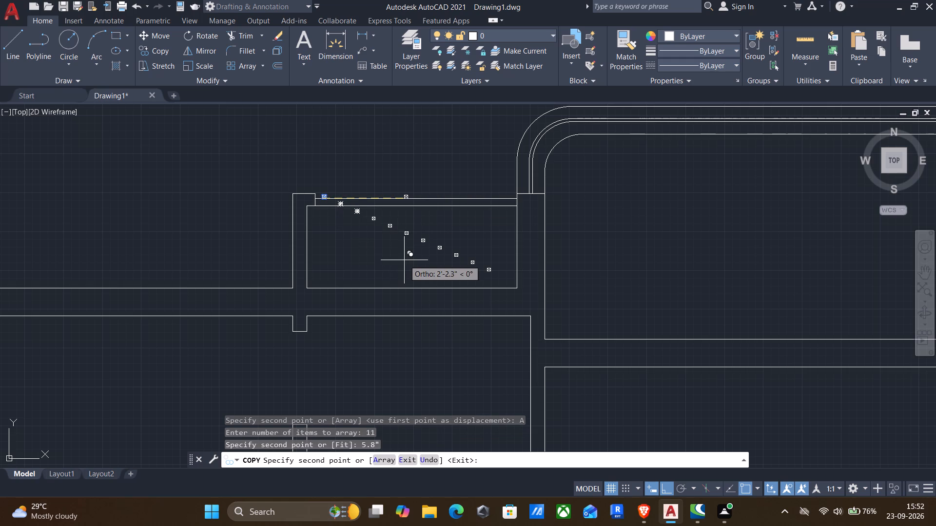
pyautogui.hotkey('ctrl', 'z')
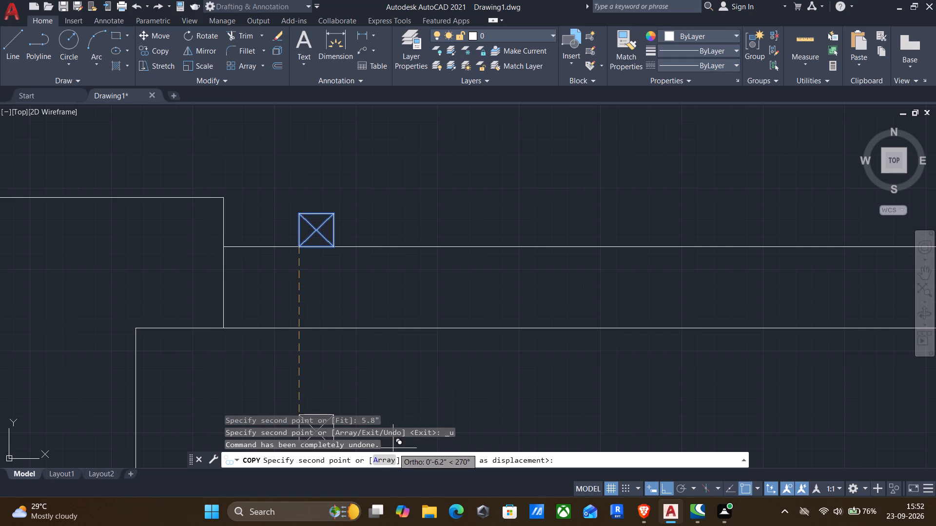
# Array the crossed square as 11 items spaced 5.8" apart along the projection's upper top-wall line.
pyautogui.click(380, 459)
pyautogui.write('11')
pyautogui.press('Return')
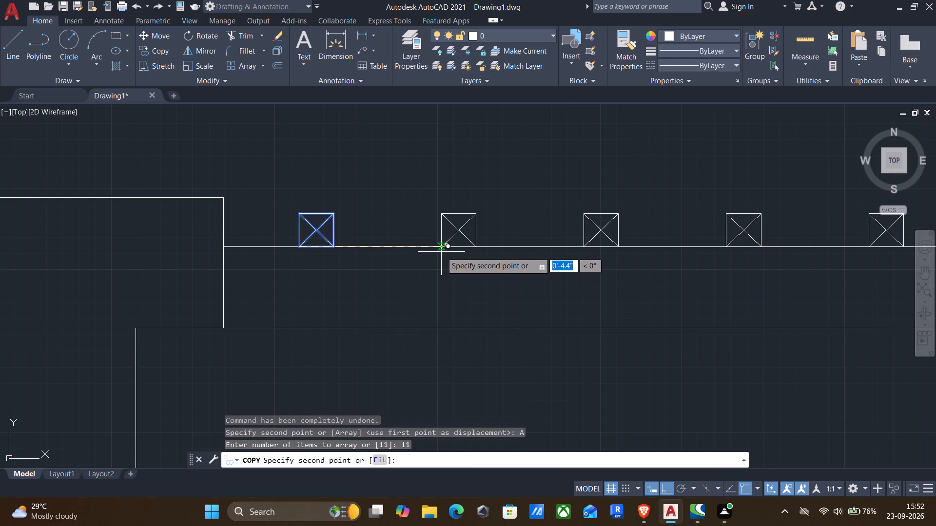
pyautogui.scroll(-1, 423, 252)
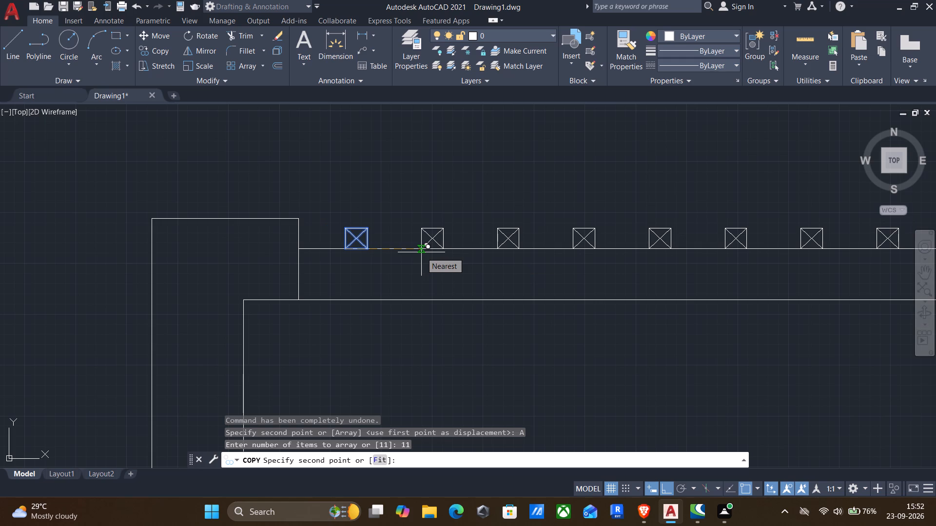
pyautogui.write('5.8"')
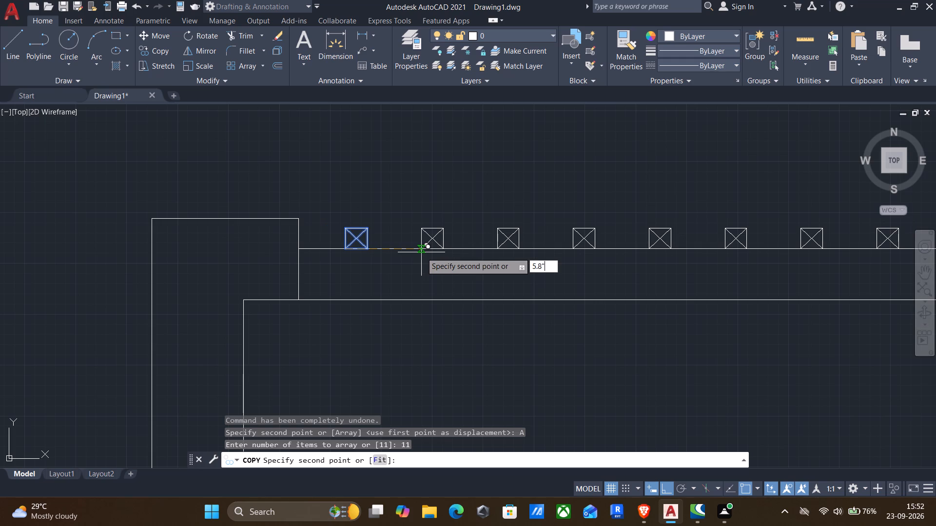
pyautogui.press('Return')
pyautogui.scroll(-2, 421, 252)
pyautogui.scroll(-1, 608, 277)
pyautogui.press('Escape')
pyautogui.moveTo(627, 317); pyautogui.dragTo(564, 289, button='middle')
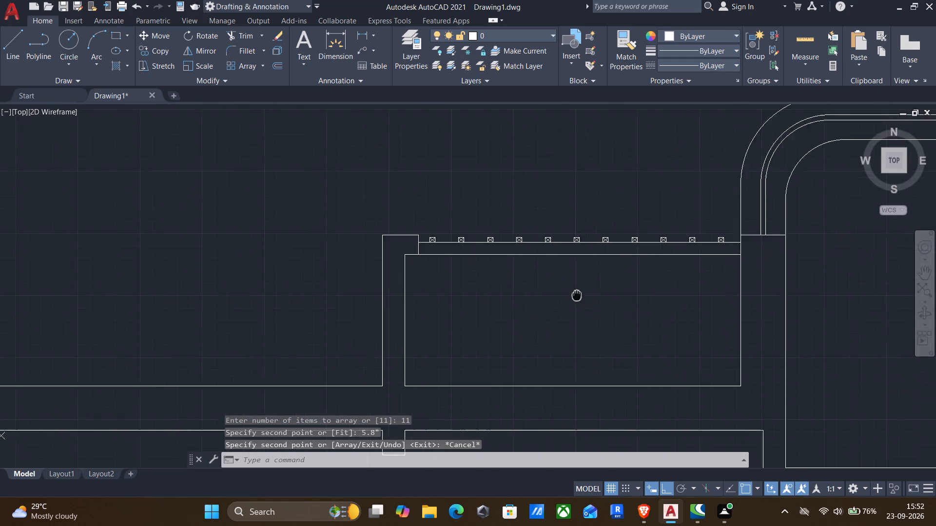
pyautogui.moveTo(564, 289); pyautogui.dragTo(442, 231, button='middle')
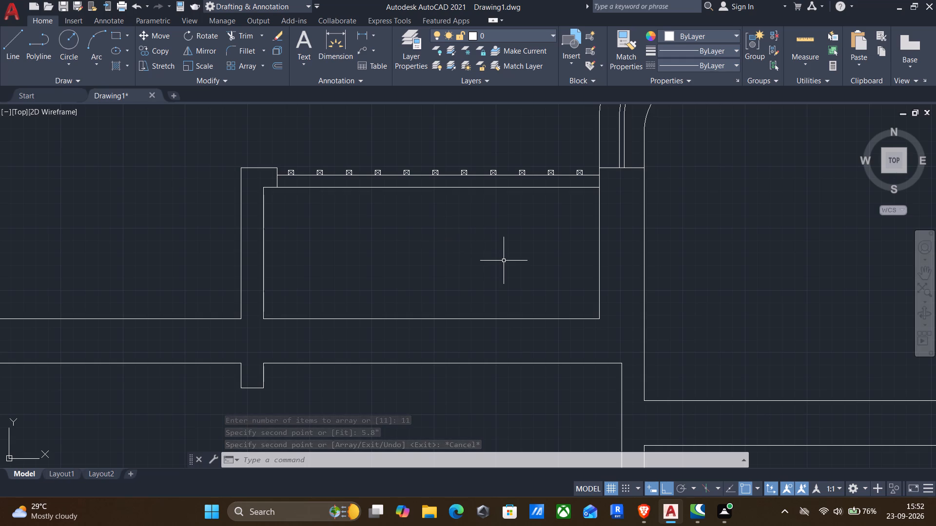
# Draw a rectangle about 10" wide and 1'-3" high in the projection room's lower-right inside corner.
pyautogui.press('r')
pyautogui.write('ec')
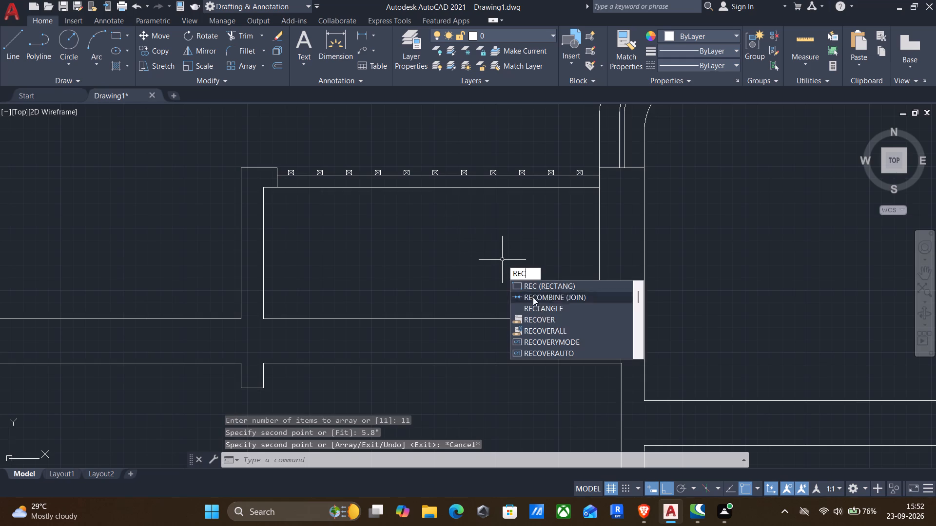
pyautogui.press('Return')
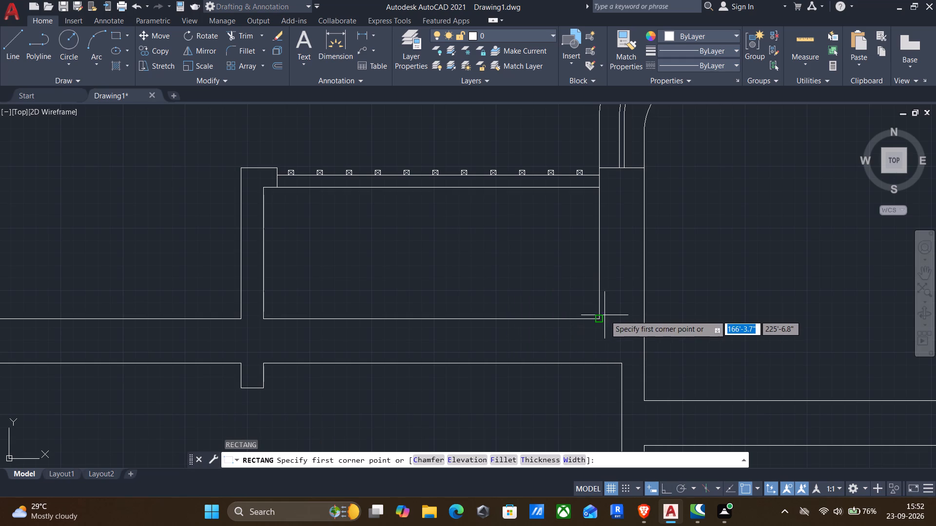
pyautogui.click(601, 318)
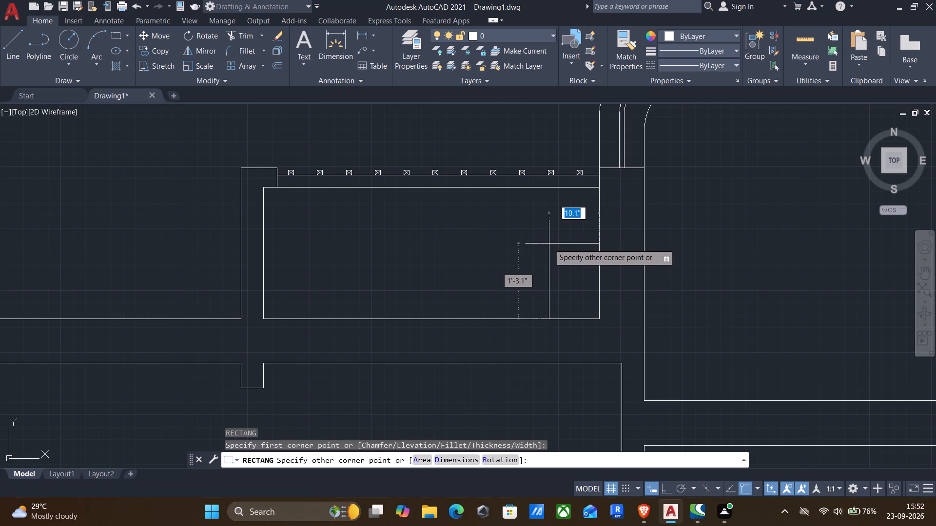
pyautogui.click(549, 244)
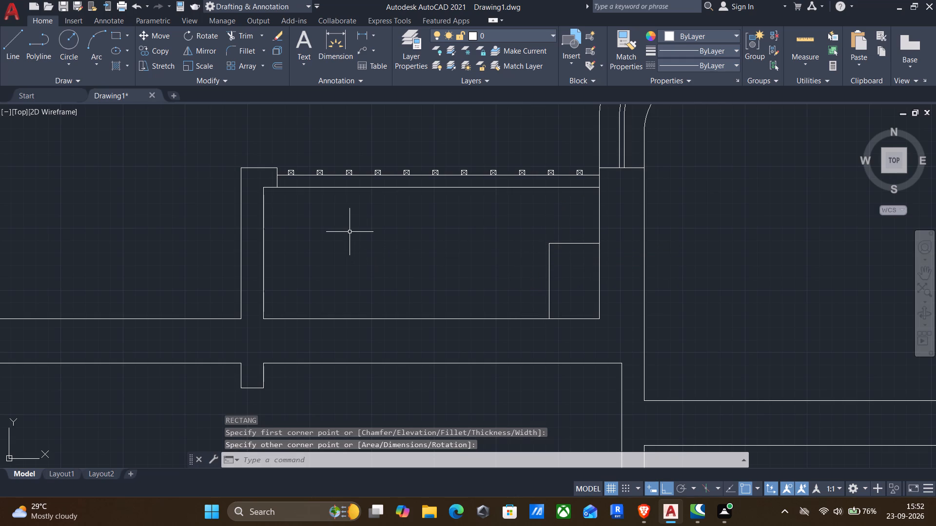
# Draw a stepped line near the projection's left wall, from the inner top-wall line down, about 7" right, and down to the bottom line.
pyautogui.press('l')
pyautogui.press('Return')
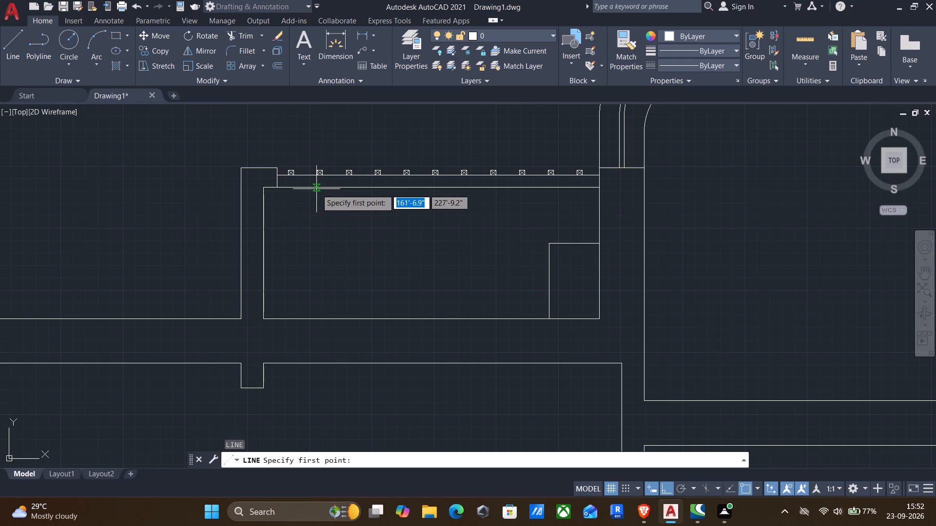
pyautogui.click(316, 189)
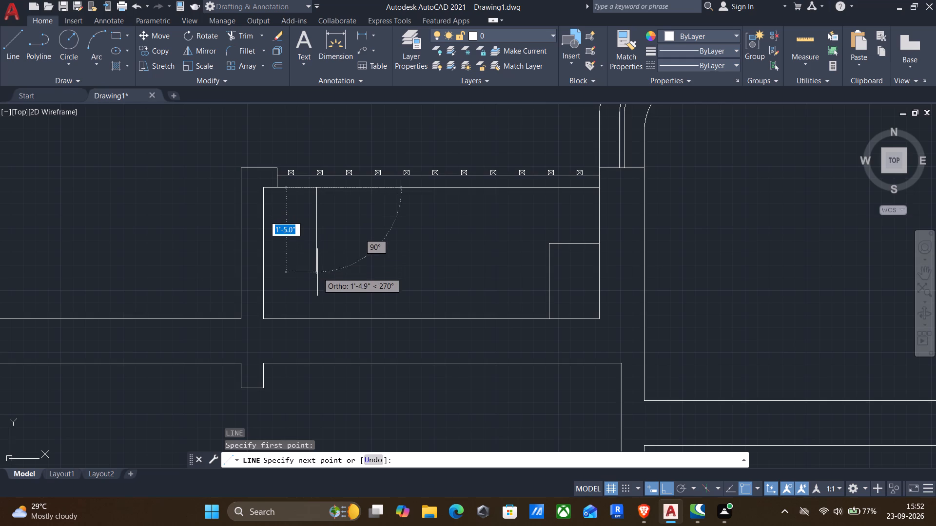
pyautogui.click(317, 283)
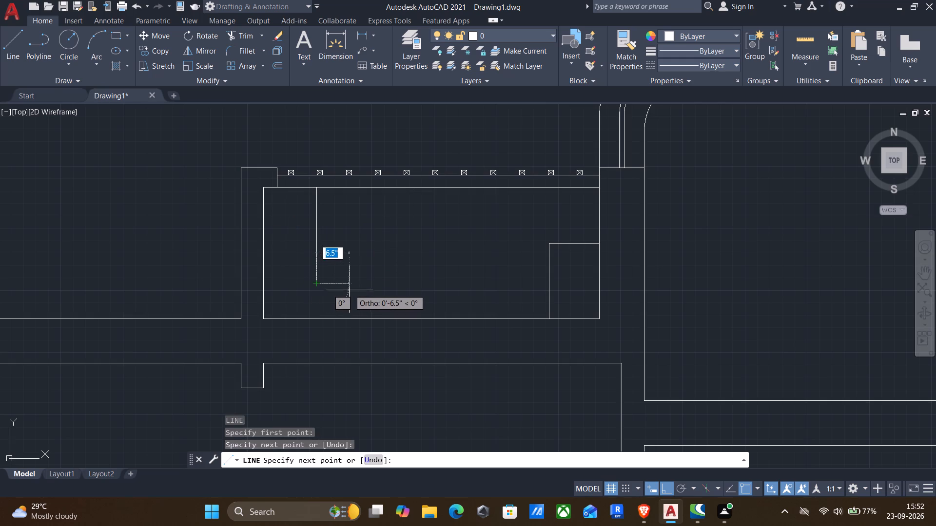
pyautogui.click(351, 288)
pyautogui.click(351, 319)
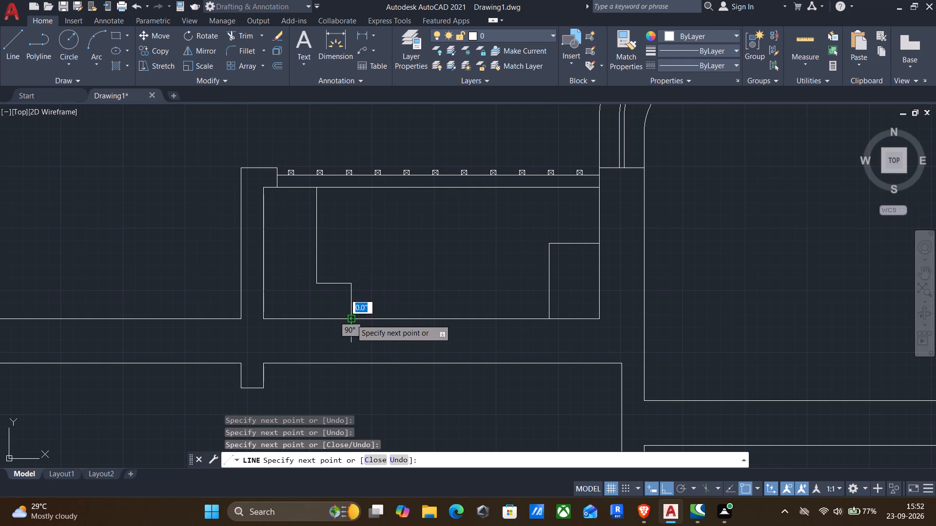
pyautogui.press('Return')
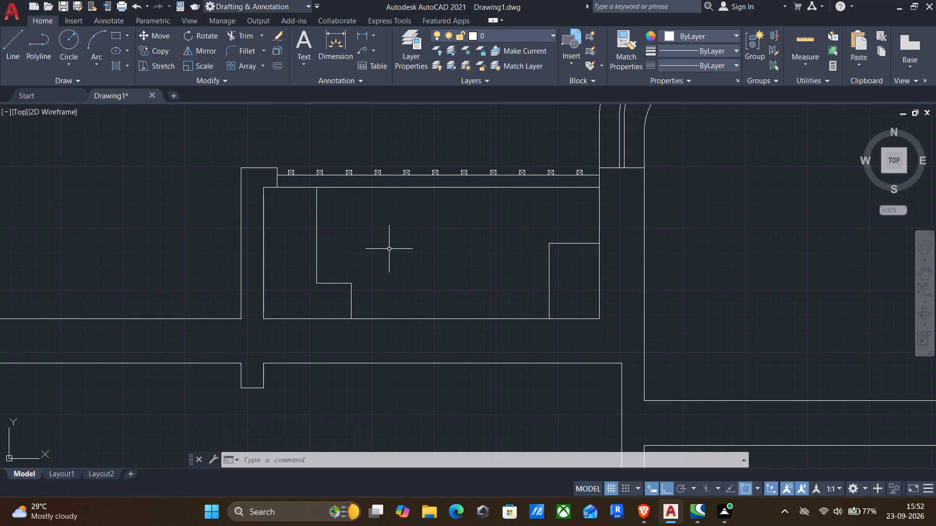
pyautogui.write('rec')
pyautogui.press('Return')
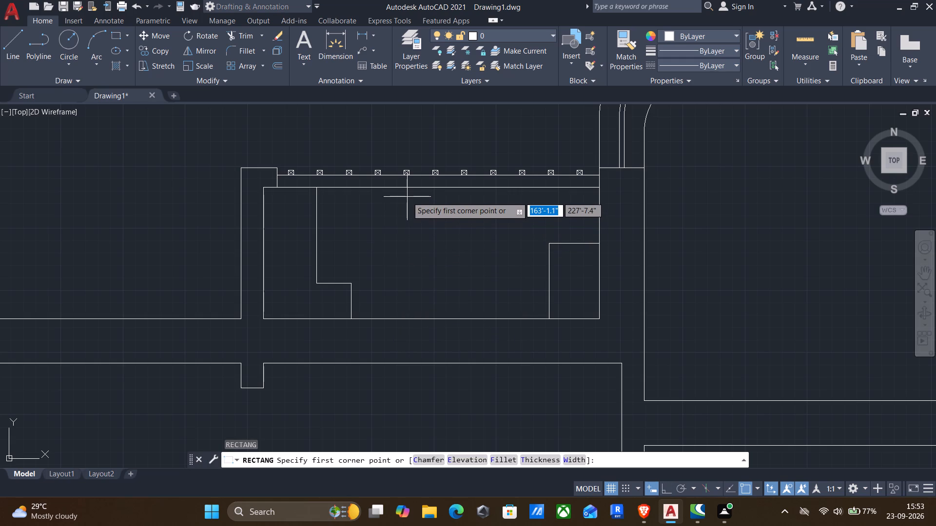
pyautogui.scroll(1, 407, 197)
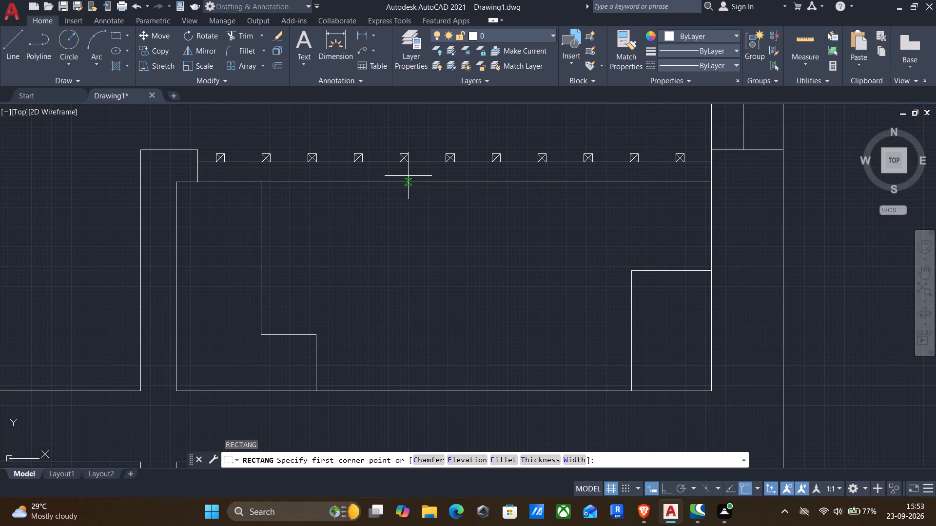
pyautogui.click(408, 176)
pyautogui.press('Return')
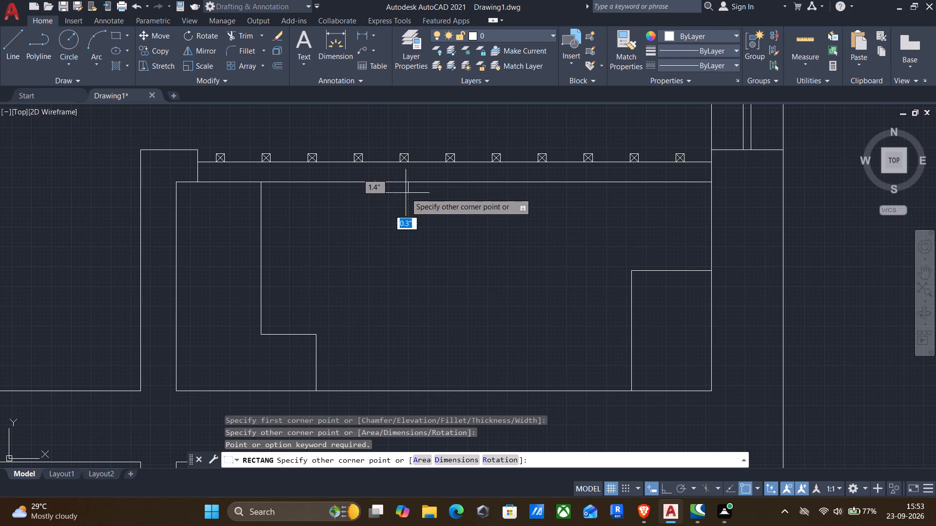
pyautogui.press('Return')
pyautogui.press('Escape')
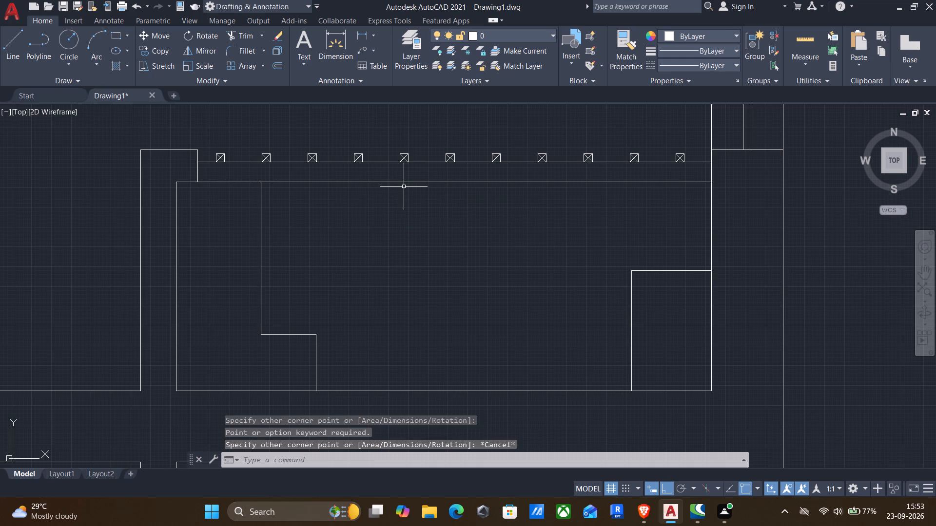
# Draw a narrow upright rectangle about 0.2" wide and 1" tall across the inner top-wall line, below a middle crossed square.
pyautogui.press('Return')
pyautogui.scroll(2, 404, 187)
pyautogui.click(398, 169)
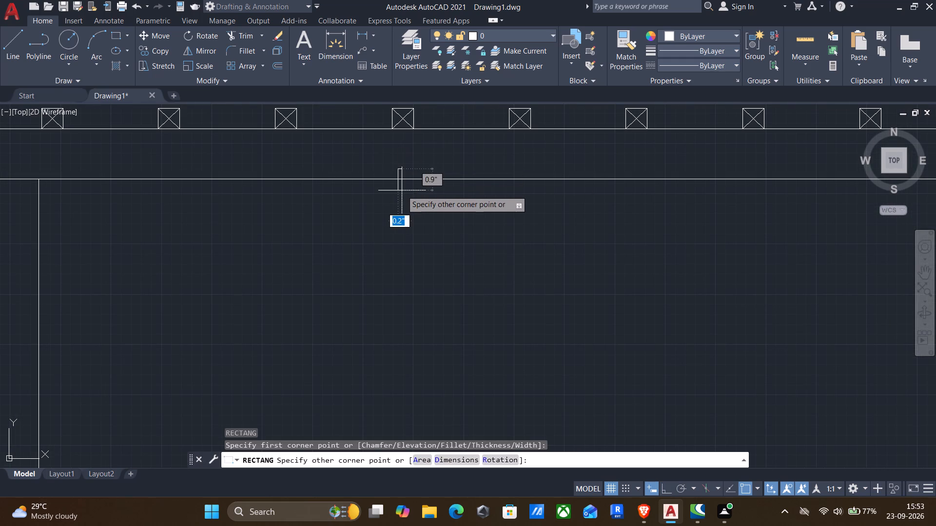
pyautogui.click(402, 196)
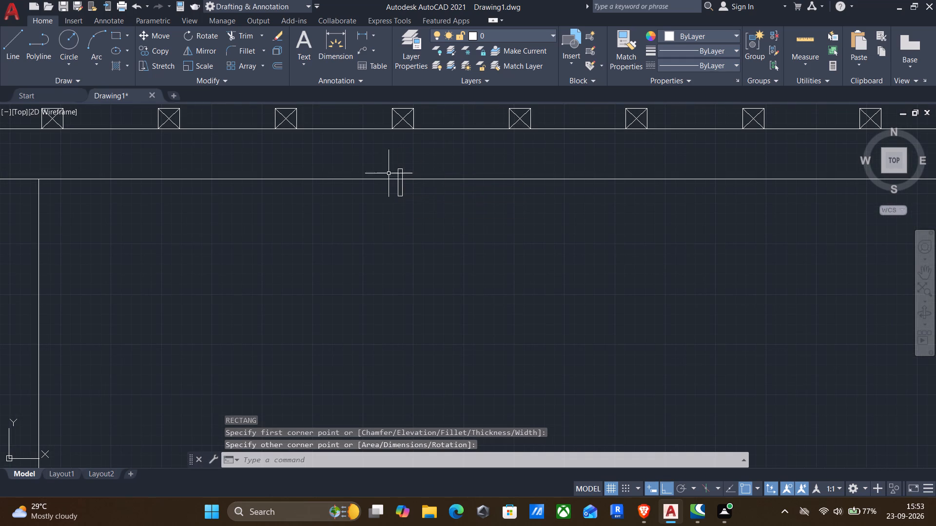
# Copy the narrow upright rectangle twice to the right along the inner top-wall line, about 3" and 6" from the original.
pyautogui.click(418, 170)
pyautogui.click(387, 162)
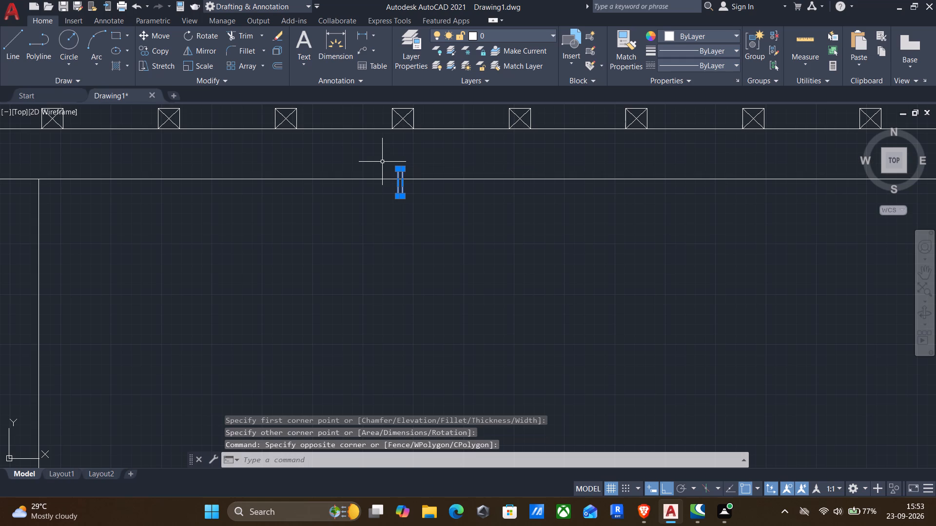
pyautogui.write('co')
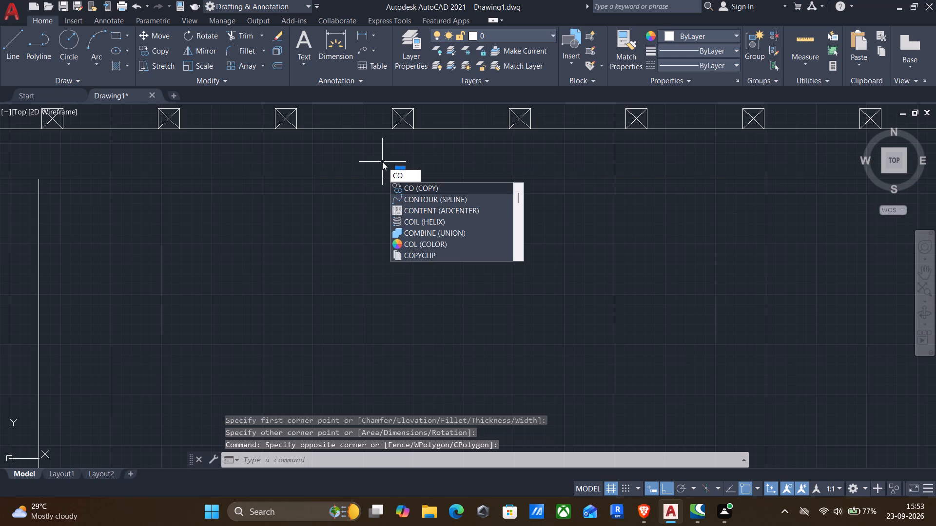
pyautogui.press('Return')
pyautogui.click(403, 165)
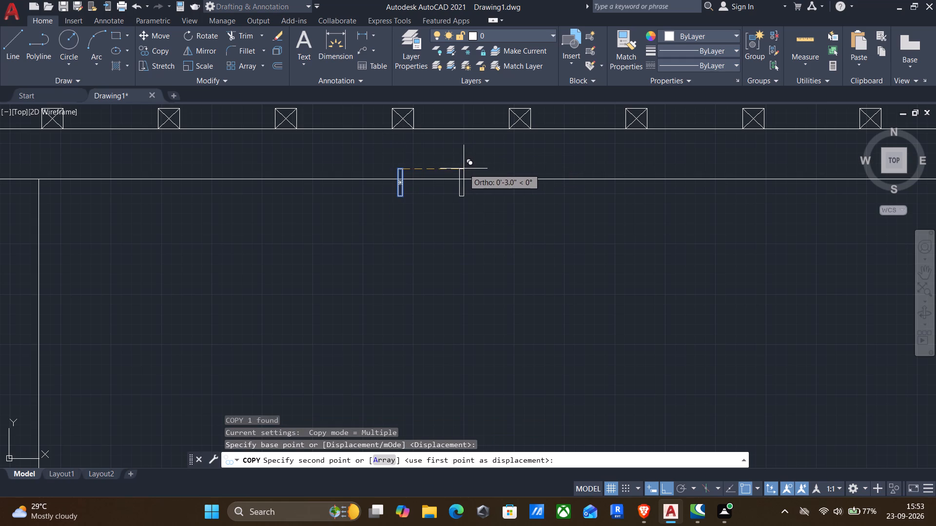
pyautogui.click(463, 169)
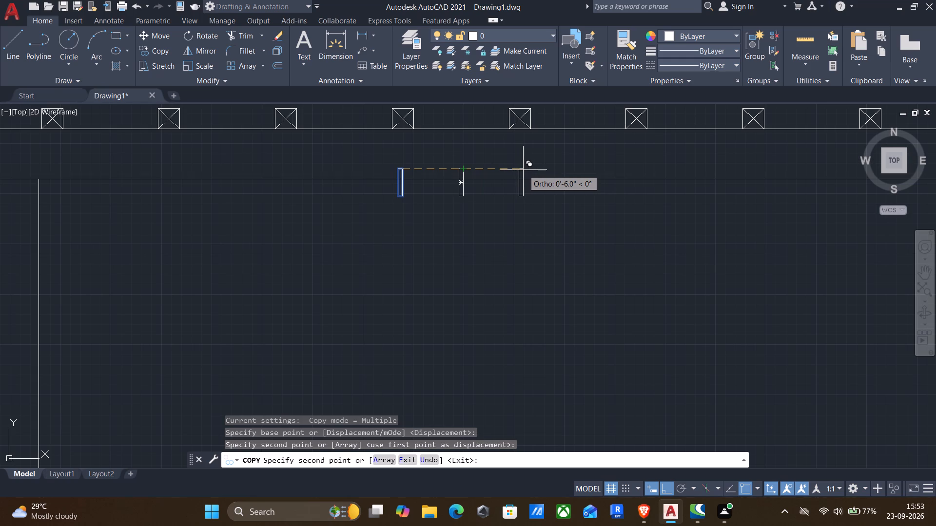
pyautogui.click(521, 169)
pyautogui.press('Escape')
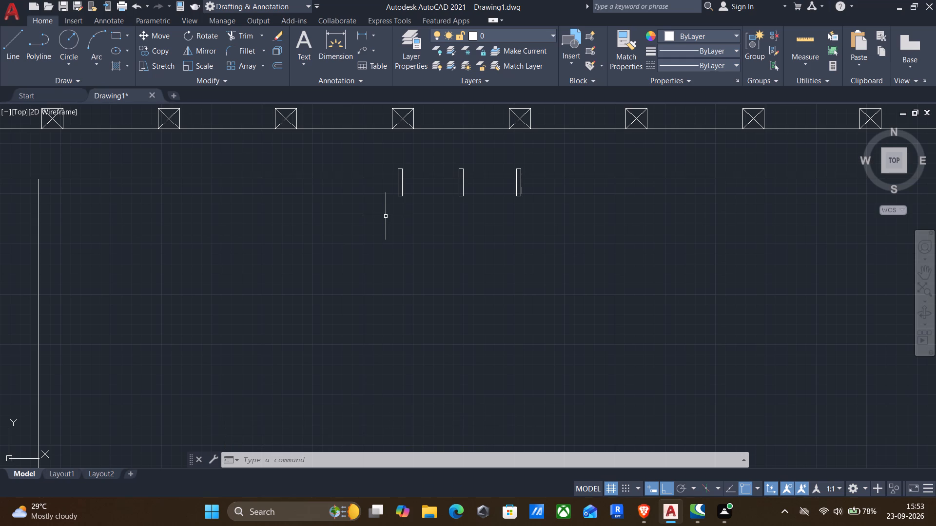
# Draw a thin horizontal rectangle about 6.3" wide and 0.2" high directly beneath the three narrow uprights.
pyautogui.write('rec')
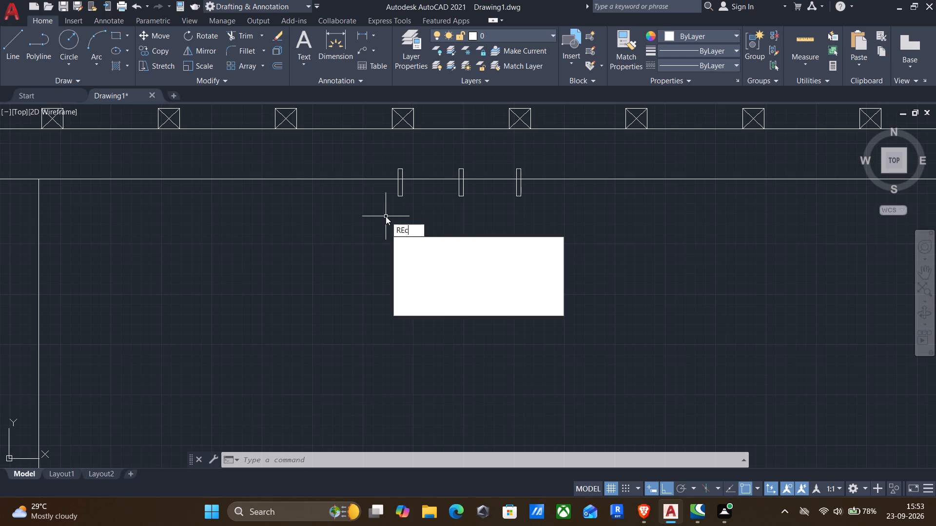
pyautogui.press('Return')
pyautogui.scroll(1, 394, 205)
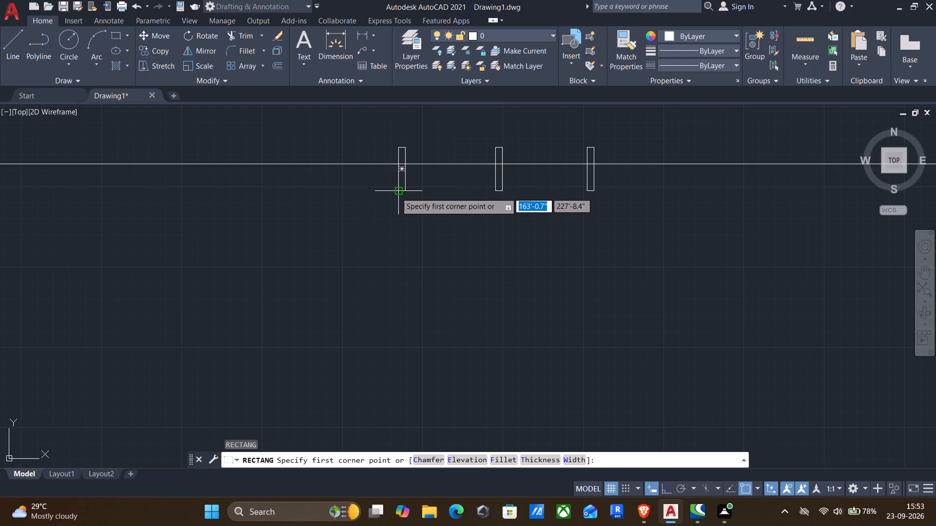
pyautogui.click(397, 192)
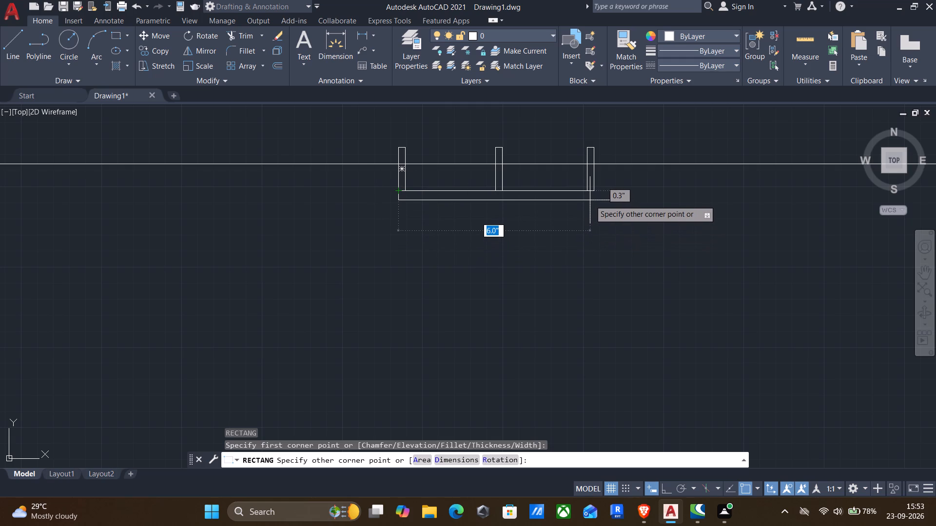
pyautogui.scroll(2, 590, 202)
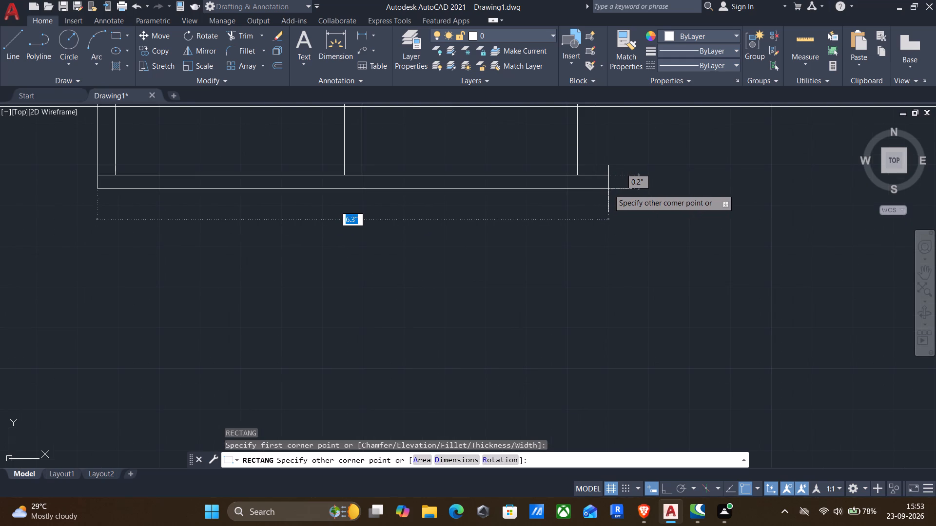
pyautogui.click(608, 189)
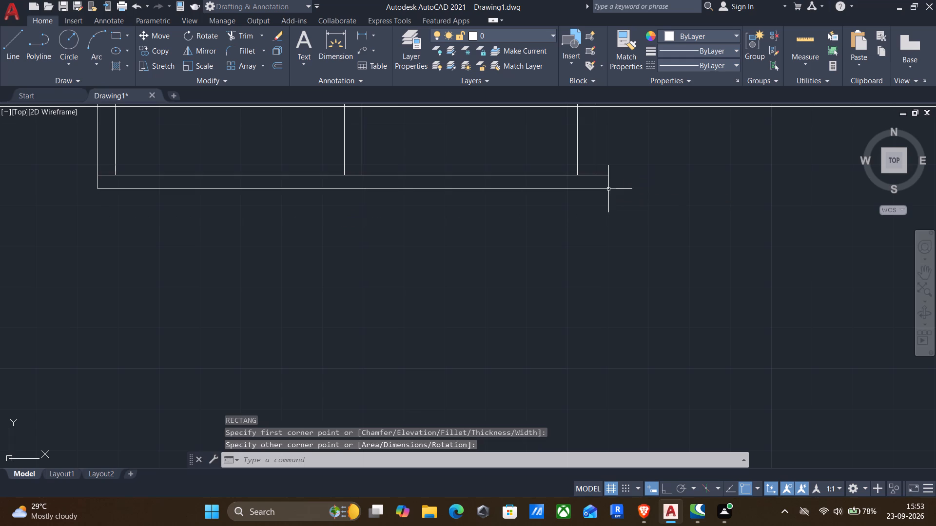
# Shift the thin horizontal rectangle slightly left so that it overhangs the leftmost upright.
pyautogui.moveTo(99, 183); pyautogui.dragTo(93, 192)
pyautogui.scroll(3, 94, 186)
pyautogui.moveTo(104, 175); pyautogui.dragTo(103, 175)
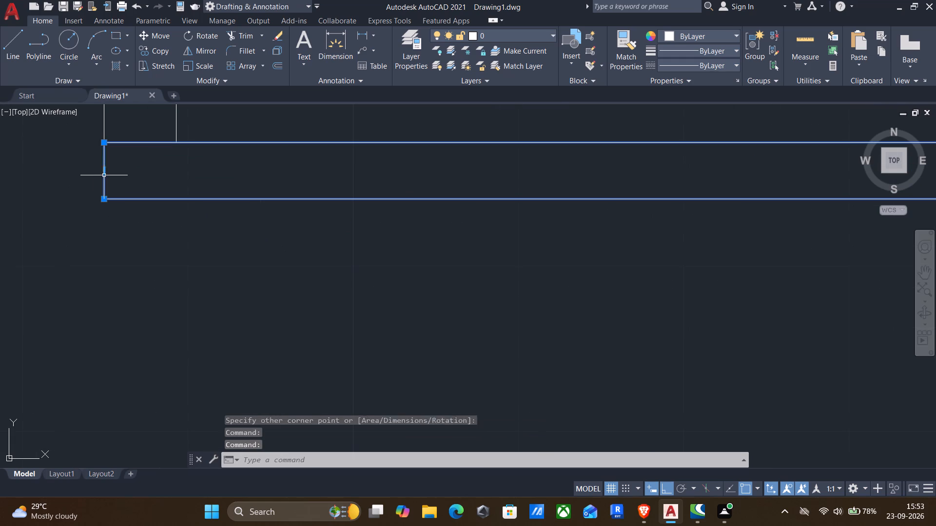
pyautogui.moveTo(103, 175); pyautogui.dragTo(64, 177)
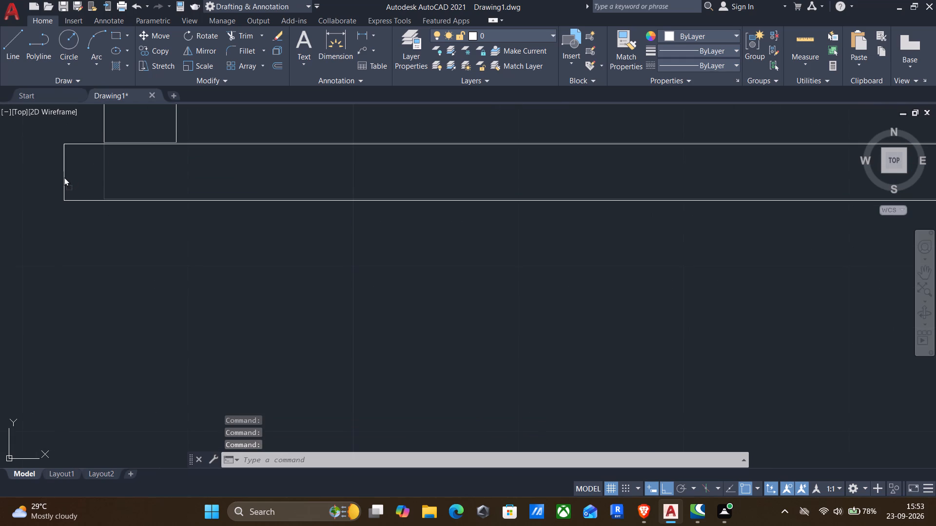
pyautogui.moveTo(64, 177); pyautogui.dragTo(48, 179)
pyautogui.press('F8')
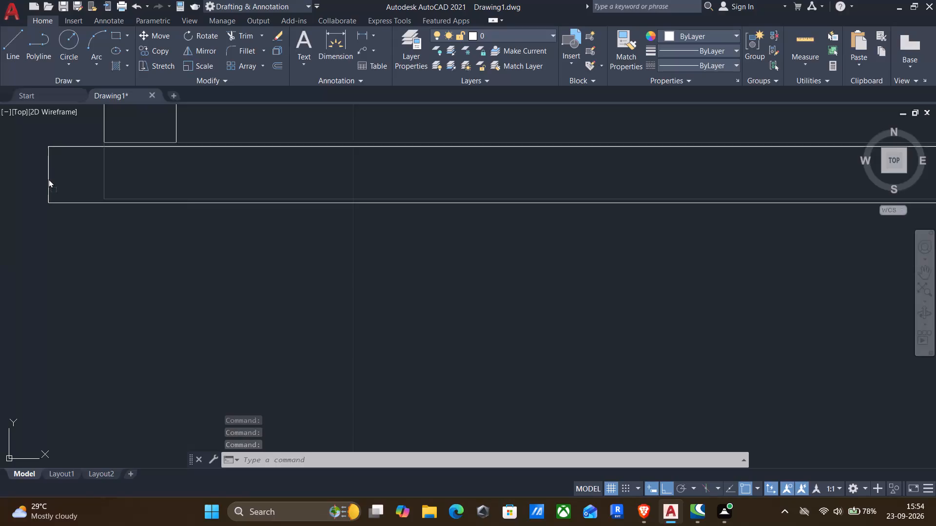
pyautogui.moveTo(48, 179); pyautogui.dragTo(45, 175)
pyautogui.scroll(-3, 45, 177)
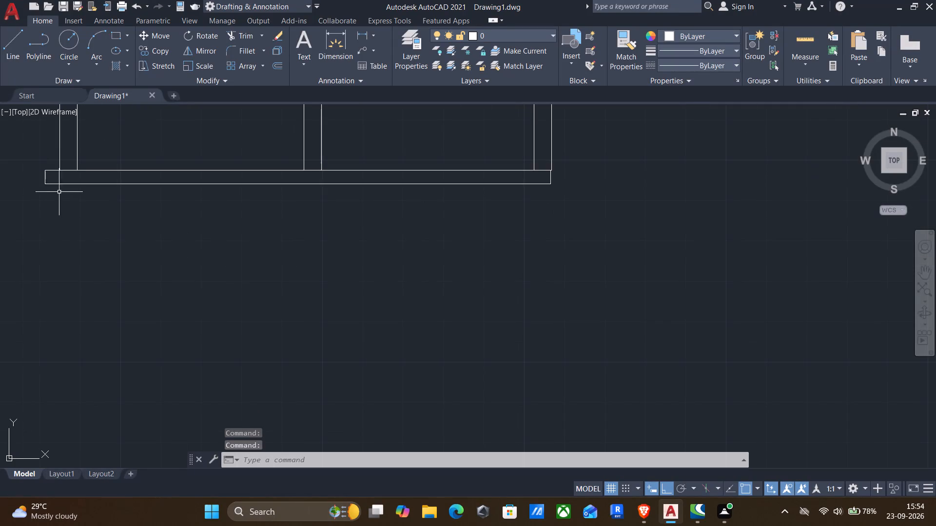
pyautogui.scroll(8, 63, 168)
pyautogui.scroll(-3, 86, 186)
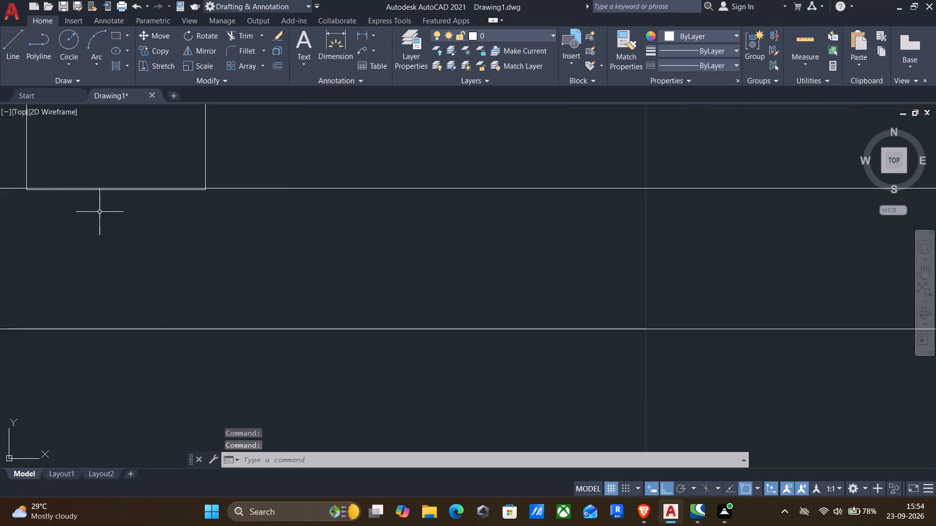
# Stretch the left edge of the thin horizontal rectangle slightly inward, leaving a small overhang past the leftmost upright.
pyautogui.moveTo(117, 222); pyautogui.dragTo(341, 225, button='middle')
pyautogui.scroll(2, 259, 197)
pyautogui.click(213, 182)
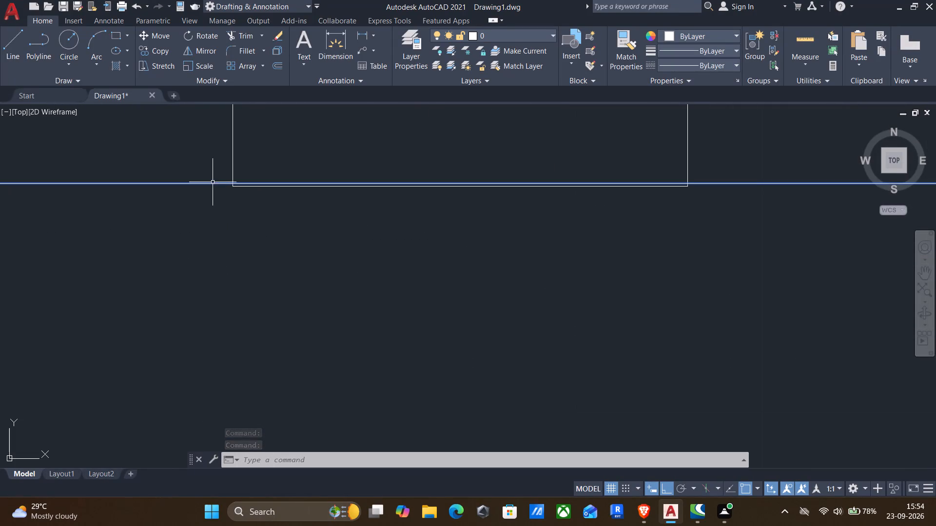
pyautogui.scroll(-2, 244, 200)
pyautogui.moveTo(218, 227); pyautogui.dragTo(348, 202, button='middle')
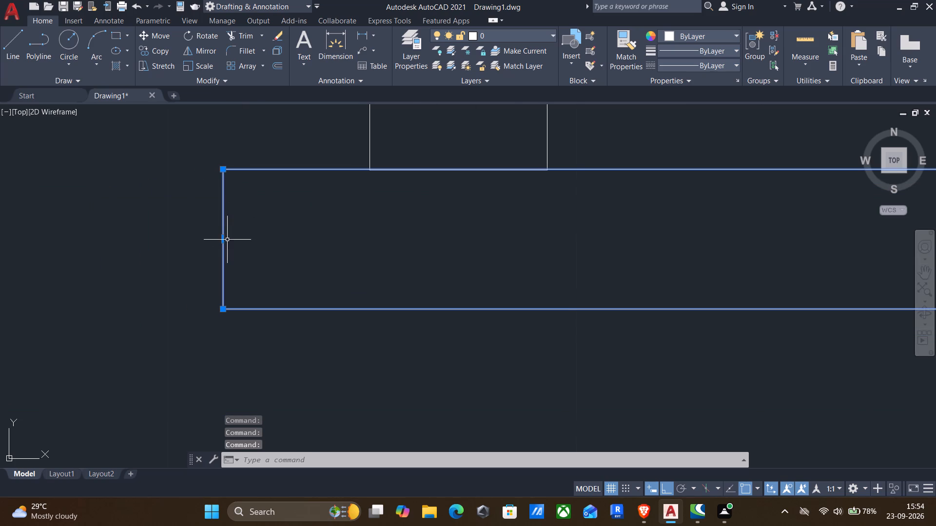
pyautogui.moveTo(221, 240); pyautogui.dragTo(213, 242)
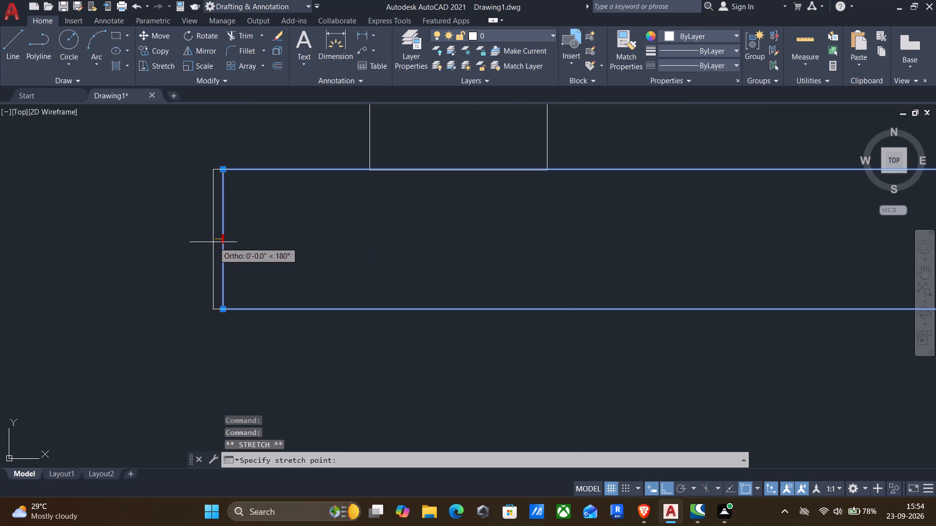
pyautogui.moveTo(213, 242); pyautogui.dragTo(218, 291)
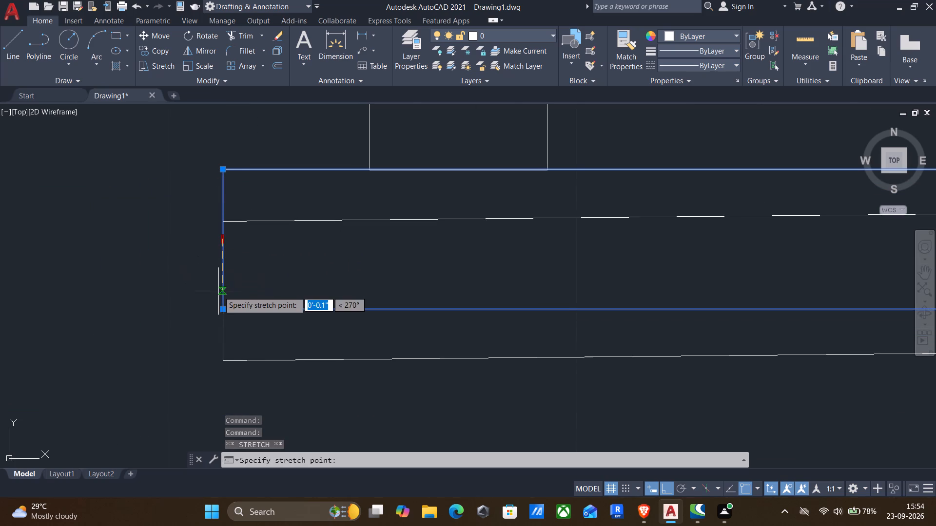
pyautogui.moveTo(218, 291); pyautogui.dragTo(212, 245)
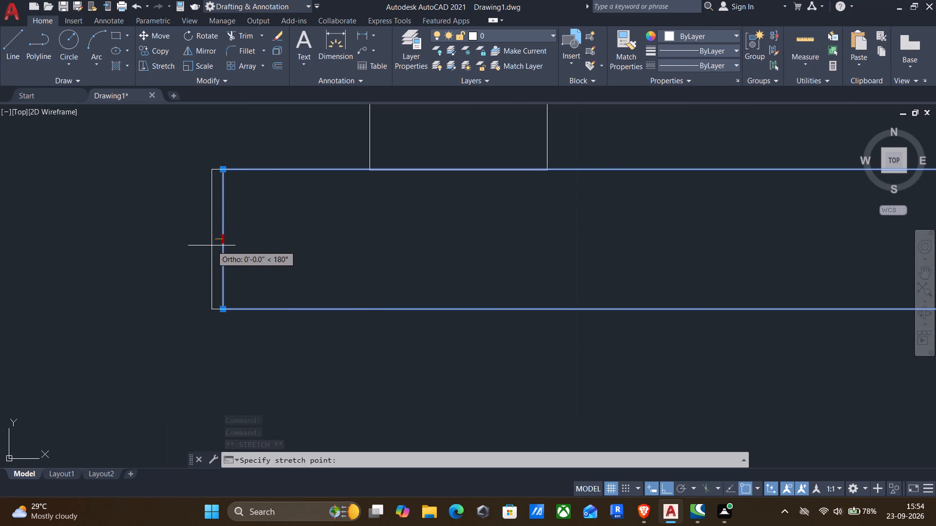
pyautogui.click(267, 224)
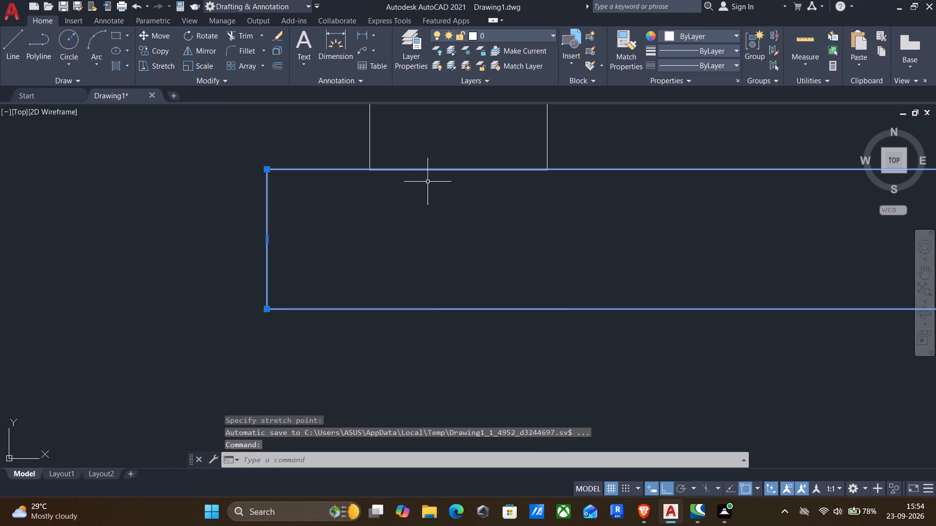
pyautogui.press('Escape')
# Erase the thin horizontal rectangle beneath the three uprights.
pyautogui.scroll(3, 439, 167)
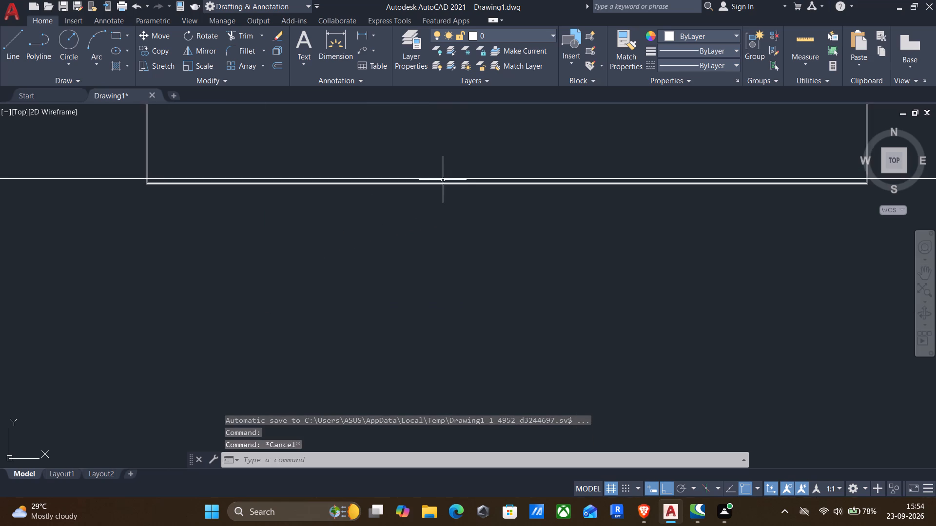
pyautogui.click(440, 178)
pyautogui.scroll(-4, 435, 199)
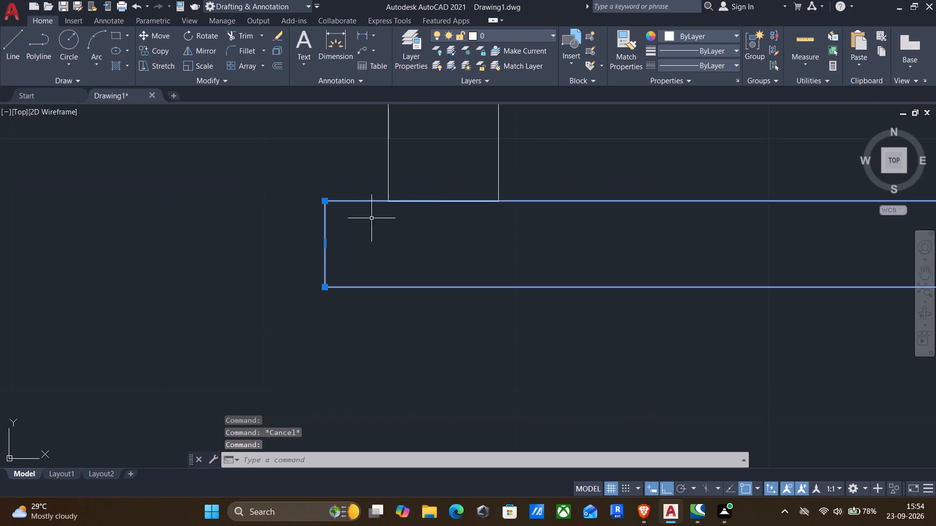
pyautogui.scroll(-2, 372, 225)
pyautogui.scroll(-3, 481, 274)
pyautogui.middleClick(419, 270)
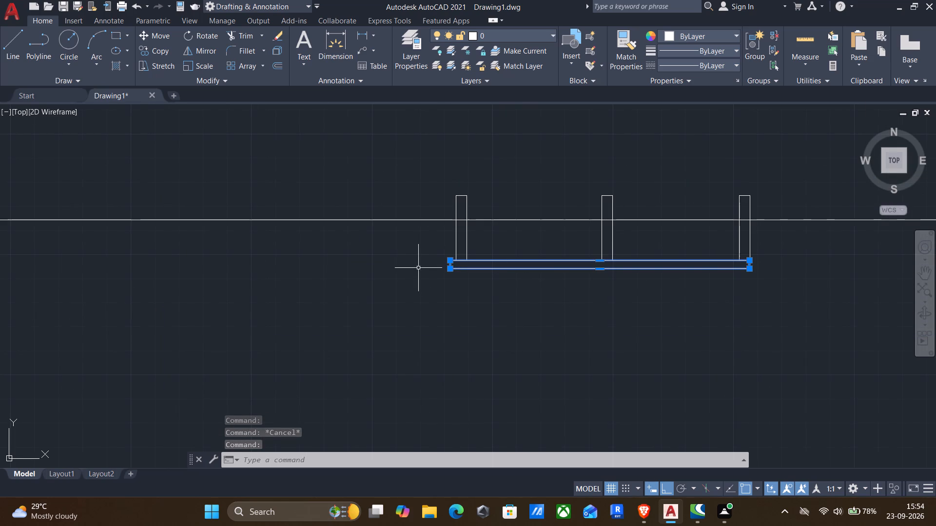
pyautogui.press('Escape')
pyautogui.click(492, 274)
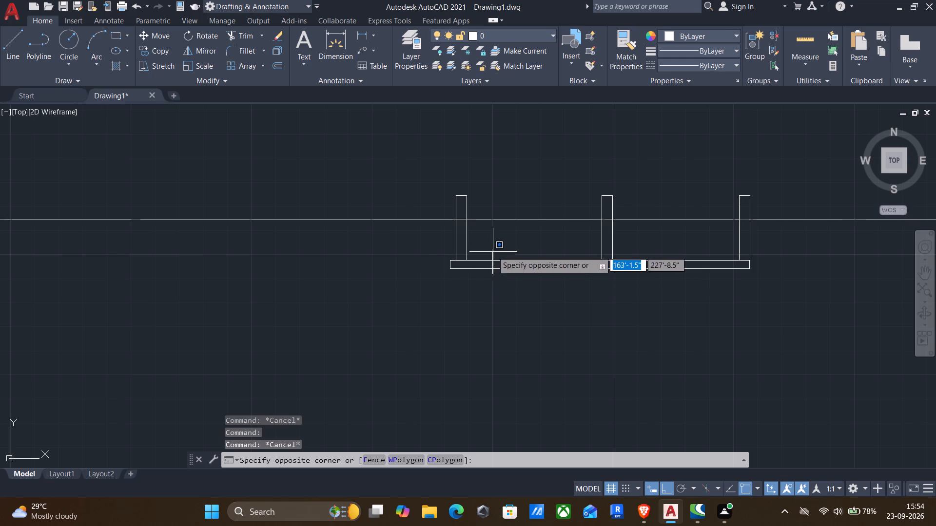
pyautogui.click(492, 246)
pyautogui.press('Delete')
# Draw a thin bar outline with lines beneath the three uprights, 0.2" high and overhanging both outer uprights, by about 0.2" past the rightmost.
pyautogui.press('l')
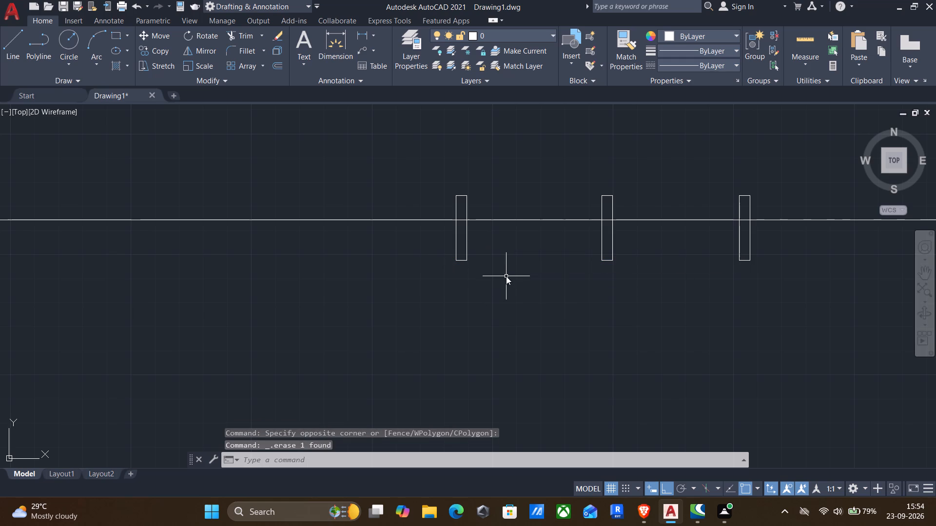
pyautogui.press('Return')
pyautogui.click(751, 263)
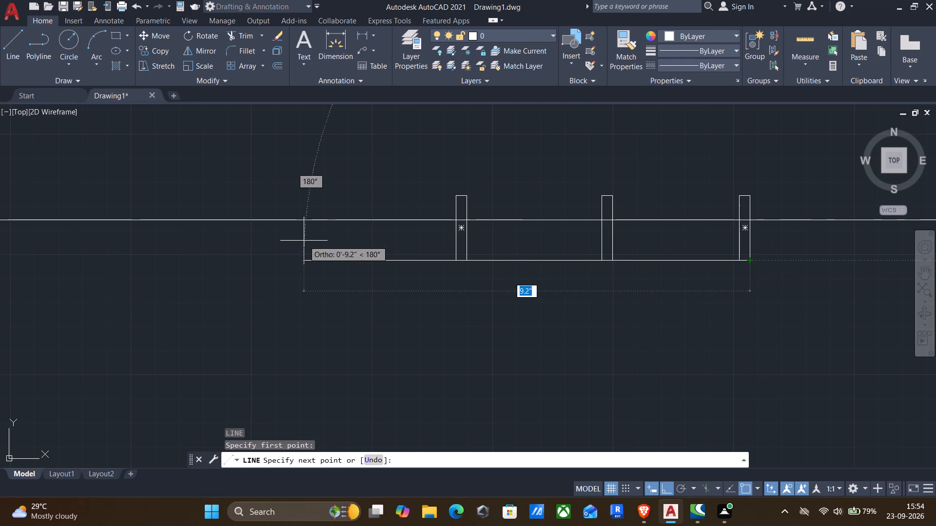
pyautogui.scroll(3, 421, 264)
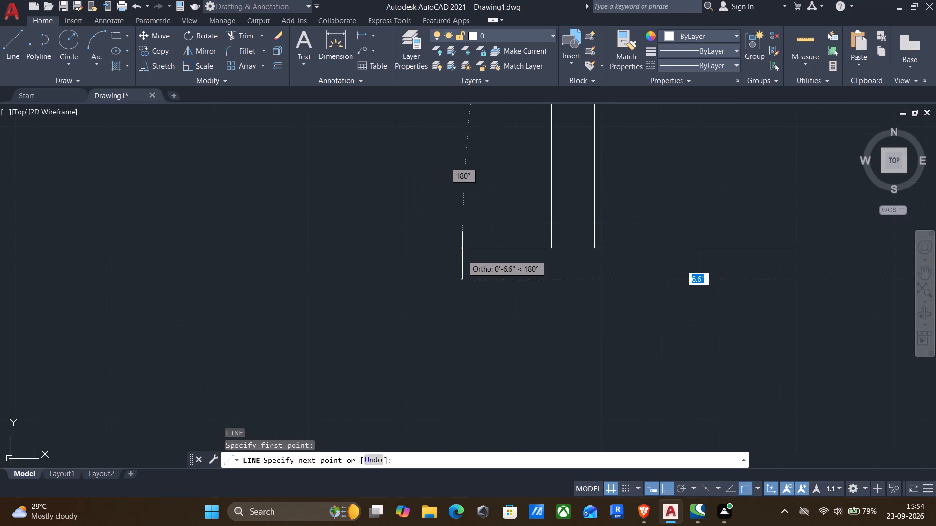
pyautogui.click(487, 254)
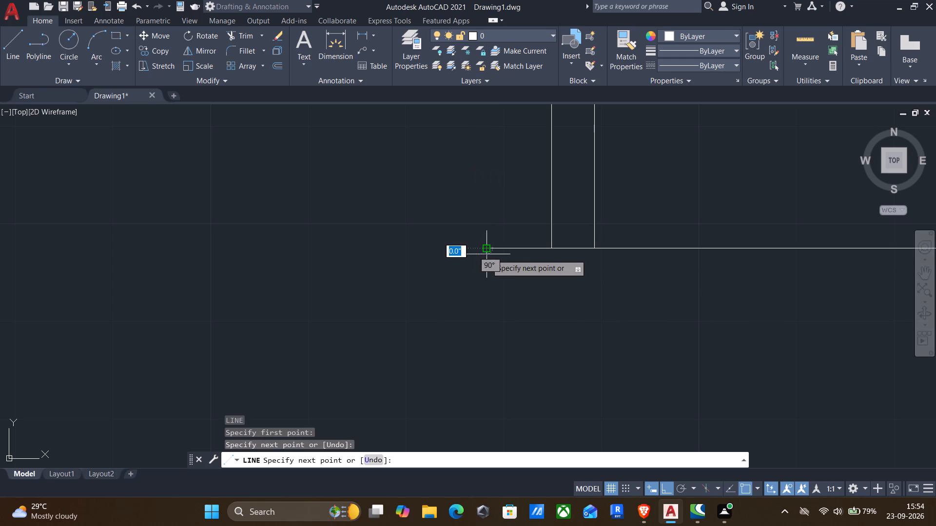
pyautogui.click(489, 280)
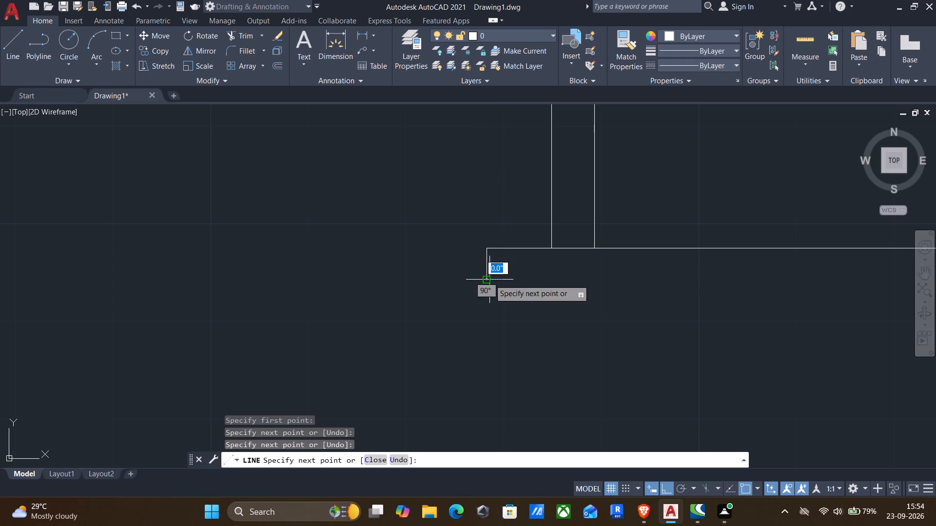
pyautogui.scroll(-3, 551, 298)
pyautogui.moveTo(571, 300); pyautogui.dragTo(181, 249, button='middle')
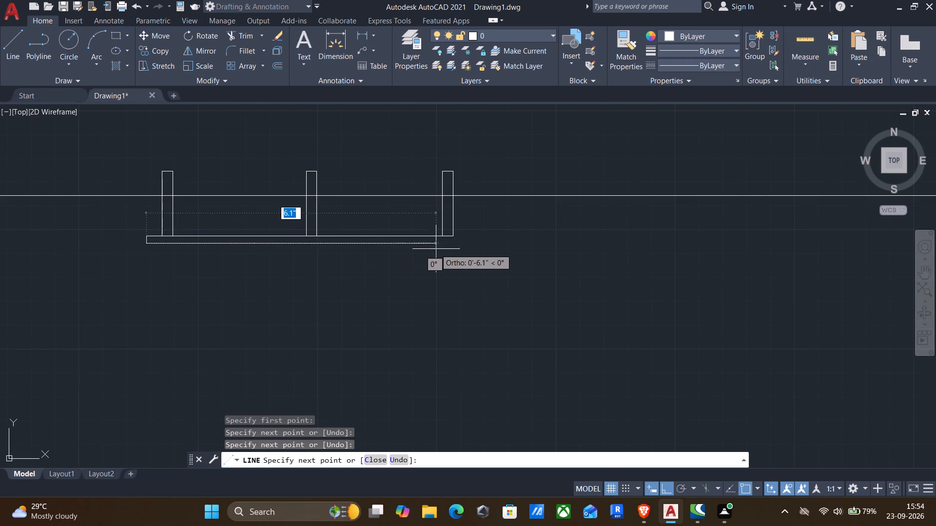
pyautogui.scroll(3, 455, 245)
pyautogui.click(469, 244)
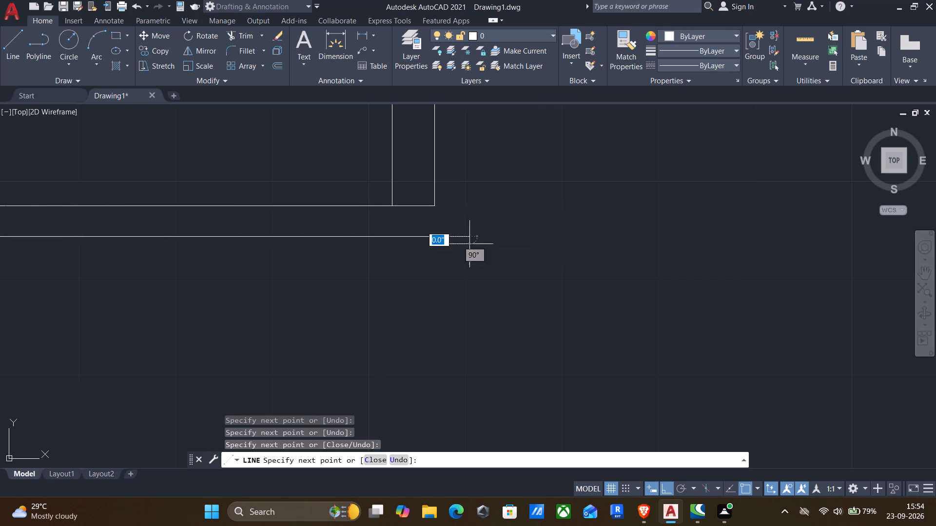
pyautogui.click(468, 208)
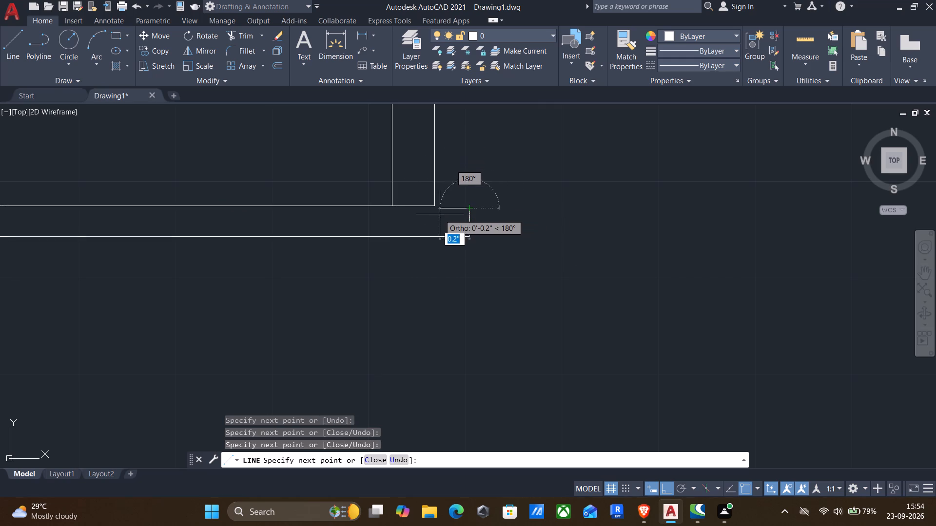
pyautogui.hotkey('ctrl', 'z')
pyautogui.scroll(3, 453, 206)
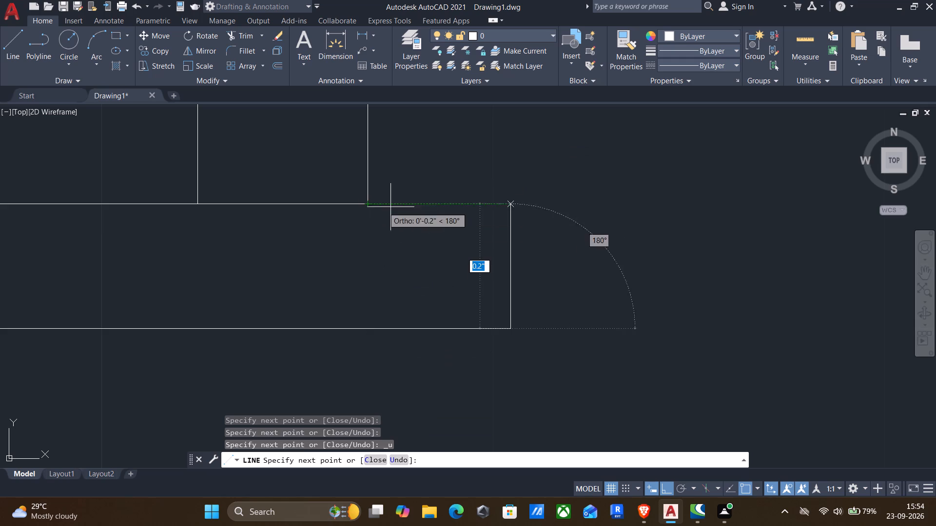
pyautogui.click(512, 207)
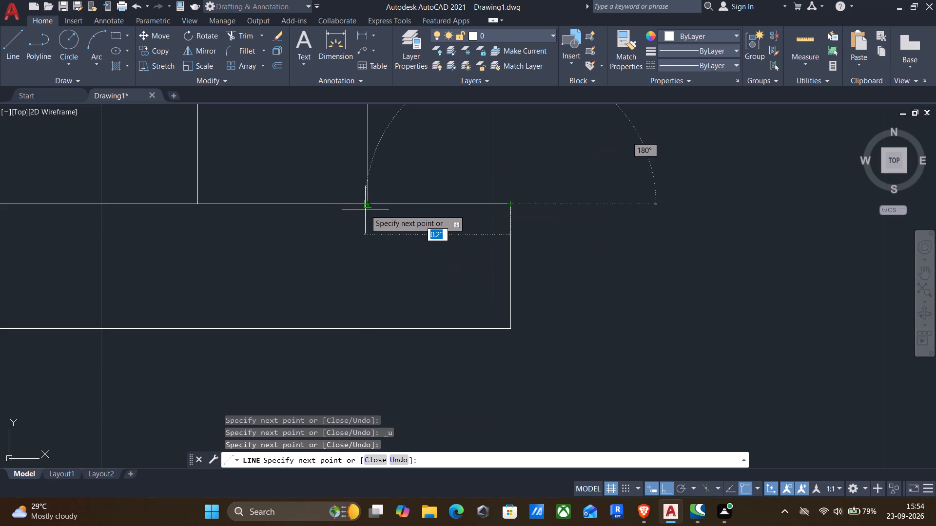
pyautogui.click(365, 209)
pyautogui.press('Return')
# Draw a polyline box about 11.2" wide and 5" deep below the thin bar, joined to the bar's two lower corners.
pyautogui.scroll(-3, 370, 226)
pyautogui.scroll(-1, 455, 293)
pyautogui.moveTo(464, 286); pyautogui.dragTo(600, 228, button='middle')
pyautogui.scroll(-1, 600, 228)
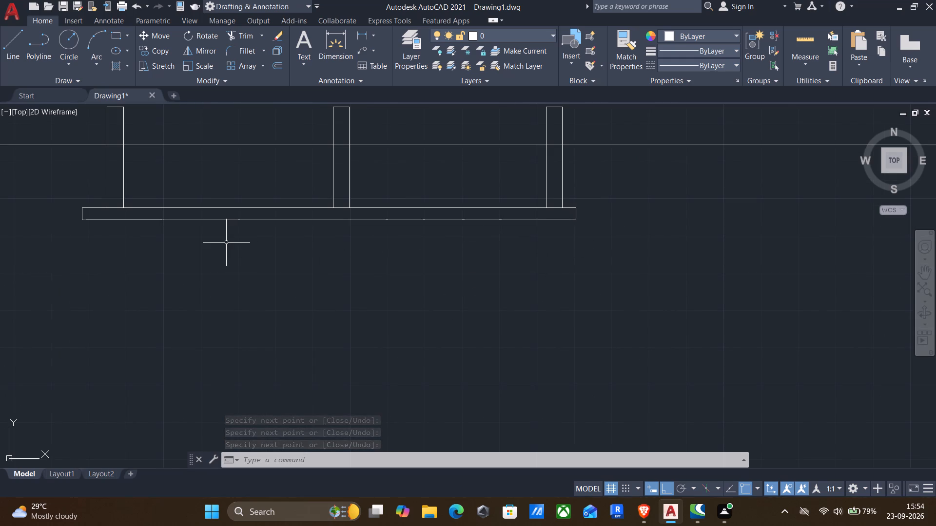
pyautogui.moveTo(228, 252); pyautogui.dragTo(366, 252, button='middle')
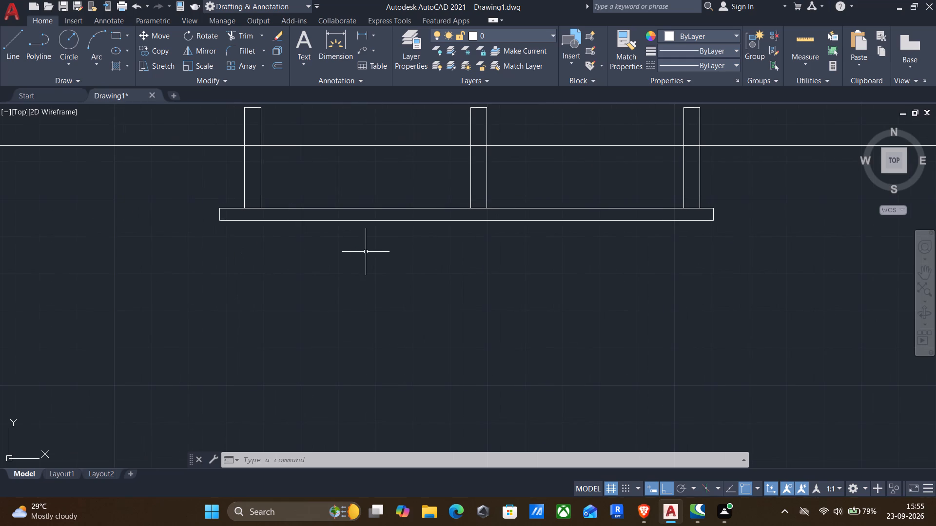
pyautogui.write('pl')
pyautogui.press('Return')
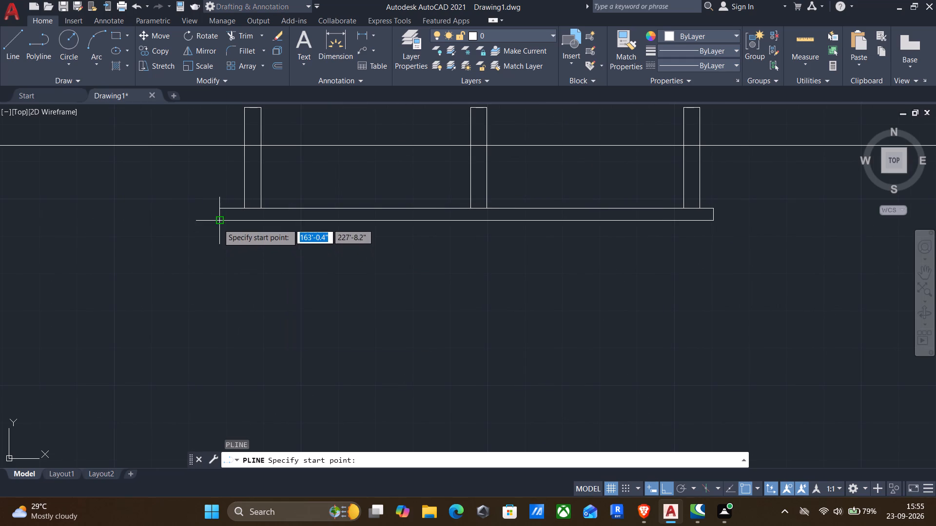
pyautogui.click(218, 223)
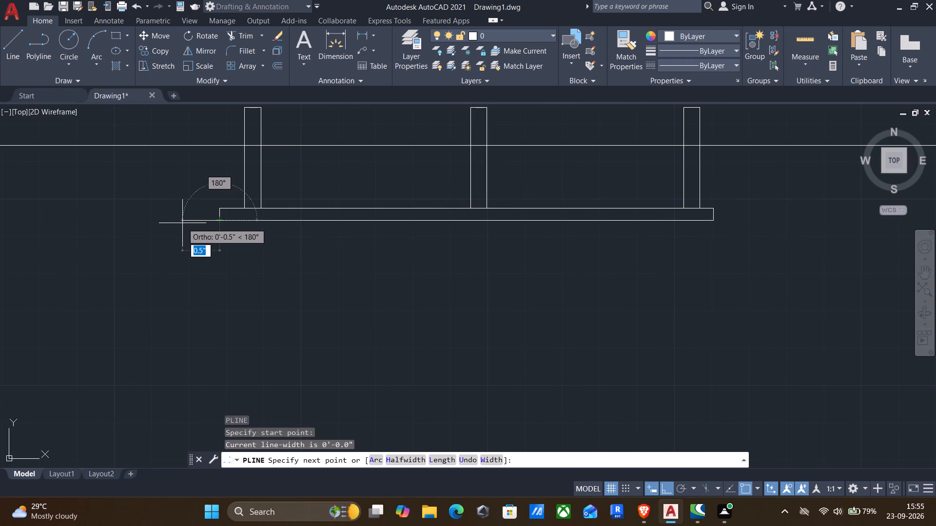
pyautogui.click(178, 224)
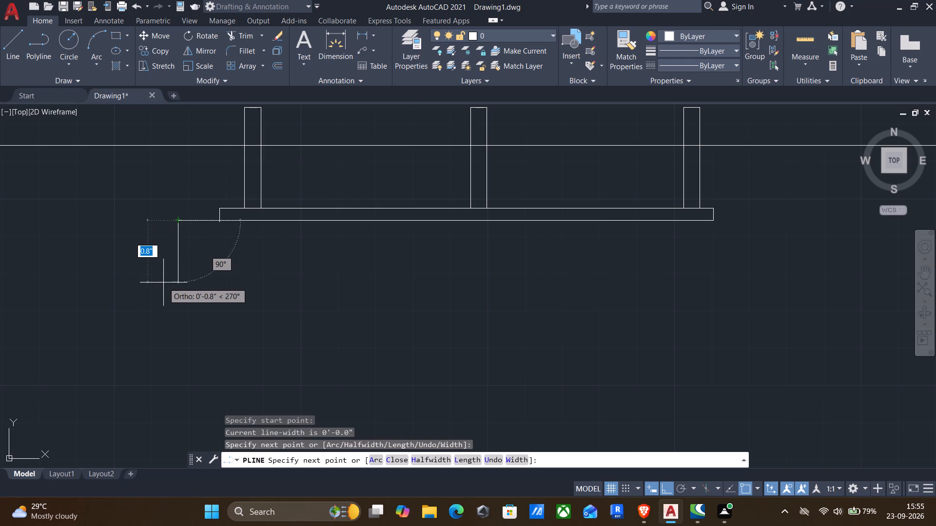
pyautogui.scroll(-2, 163, 282)
pyautogui.moveTo(163, 323); pyautogui.dragTo(238, 158, button='middle')
pyautogui.scroll(-3, 201, 264)
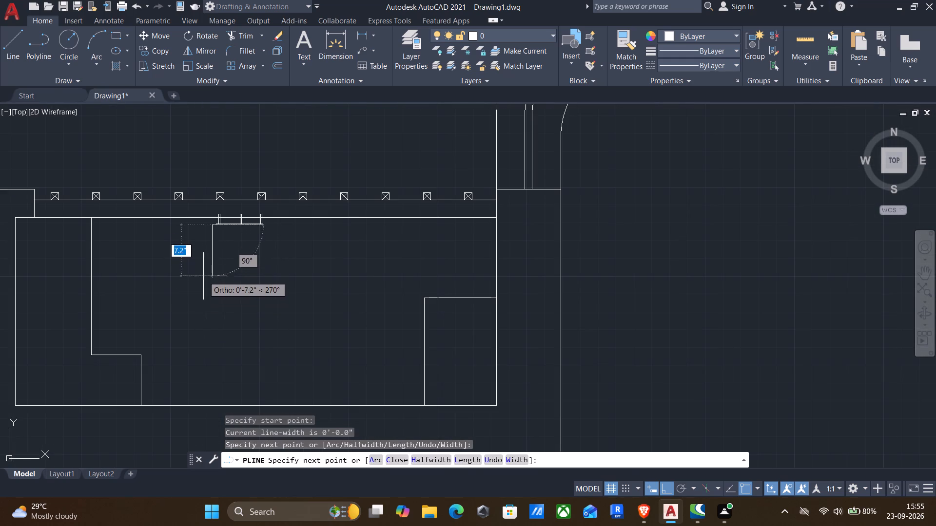
pyautogui.scroll(4, 196, 228)
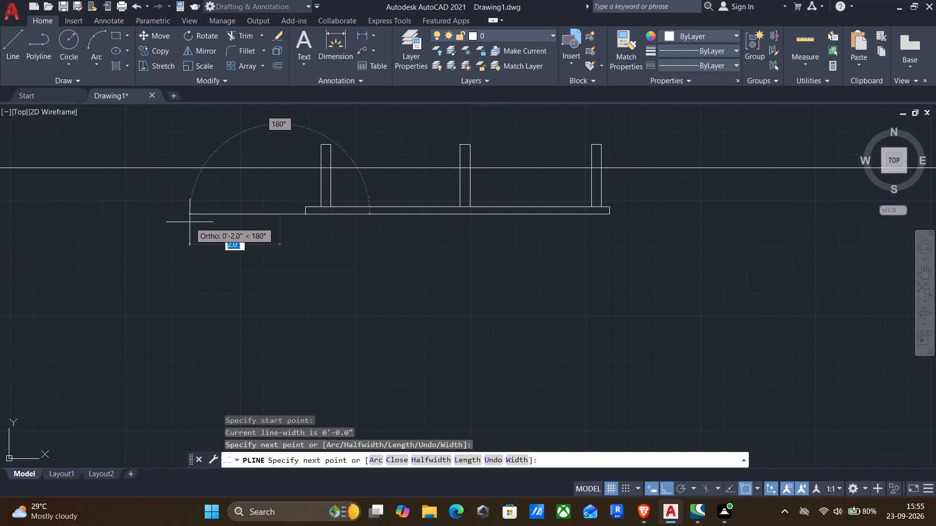
pyautogui.click(190, 222)
pyautogui.scroll(-3, 186, 259)
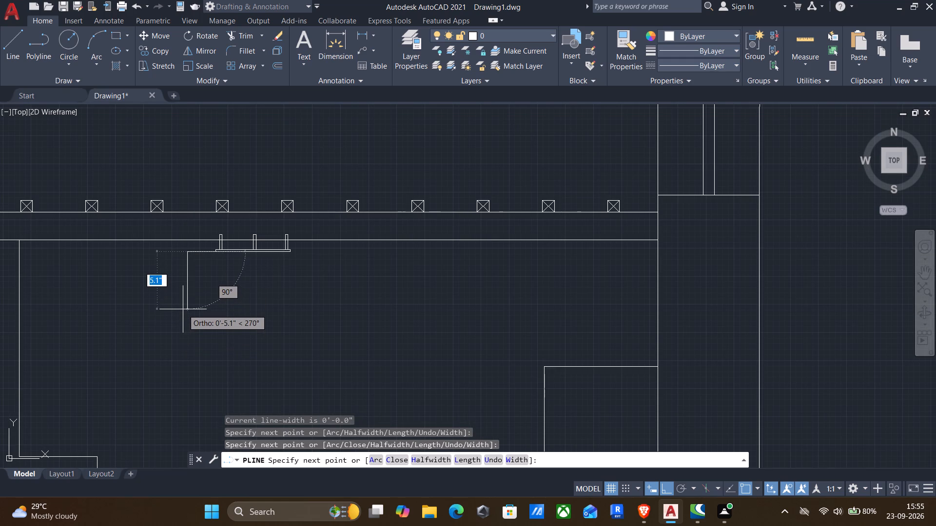
pyautogui.scroll(-2, 183, 309)
pyautogui.moveTo(186, 296); pyautogui.dragTo(198, 237, button='middle')
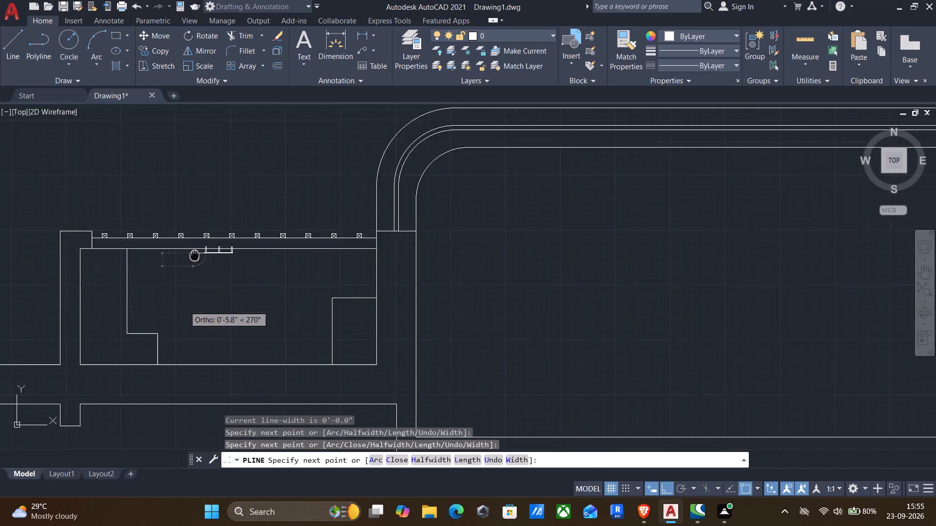
pyautogui.moveTo(198, 237); pyautogui.dragTo(210, 167, button='middle')
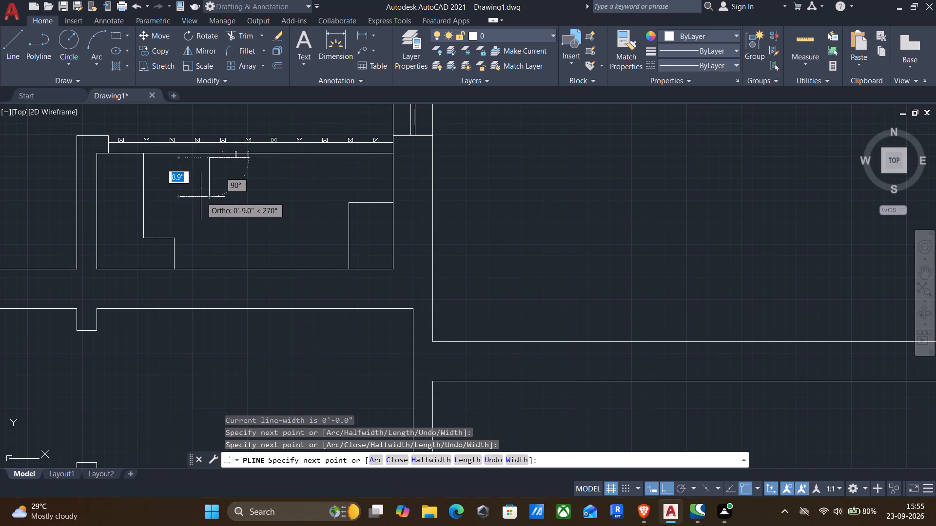
pyautogui.click(204, 180)
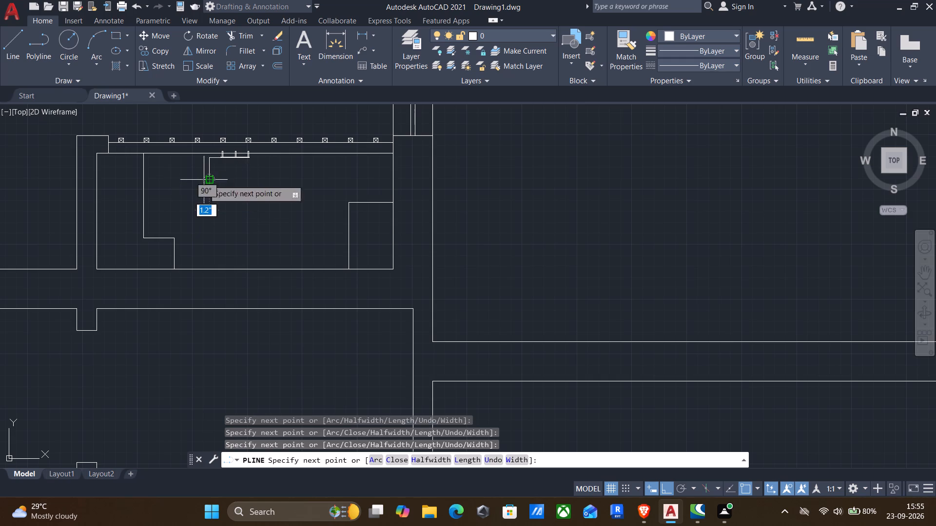
pyautogui.scroll(3, 234, 173)
pyautogui.scroll(-3, 299, 183)
pyautogui.scroll(3, 304, 181)
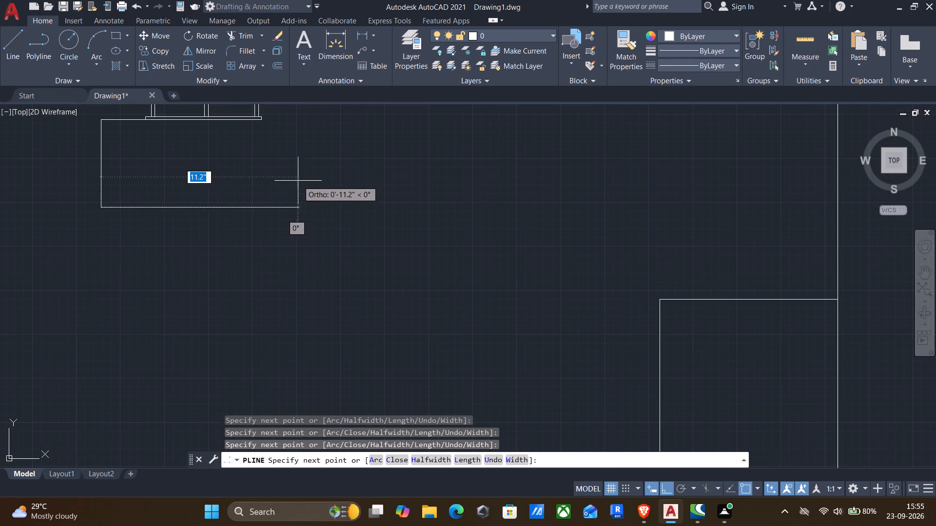
pyautogui.click(298, 183)
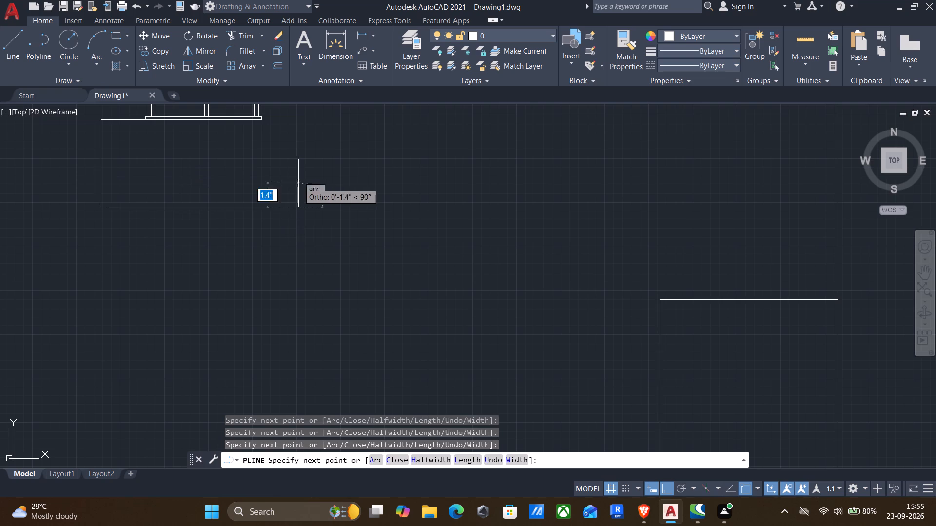
pyautogui.scroll(3, 266, 117)
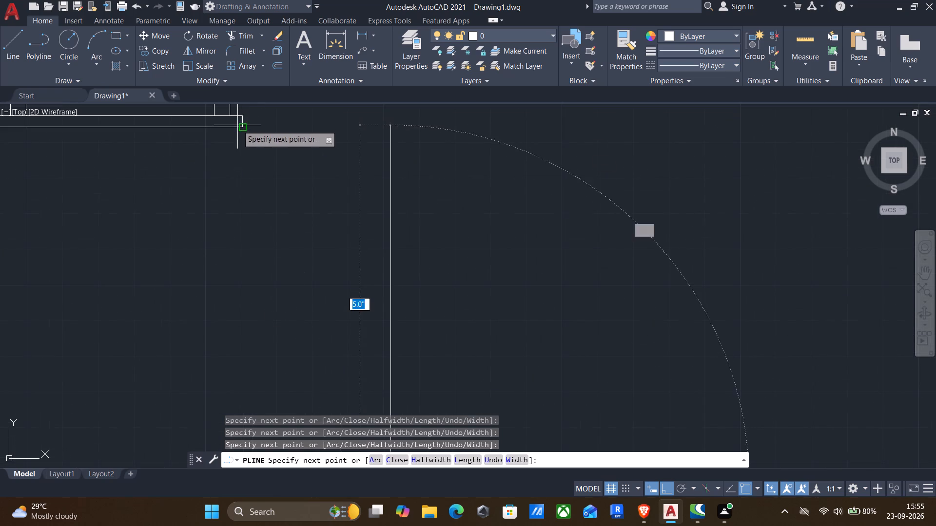
pyautogui.click(387, 123)
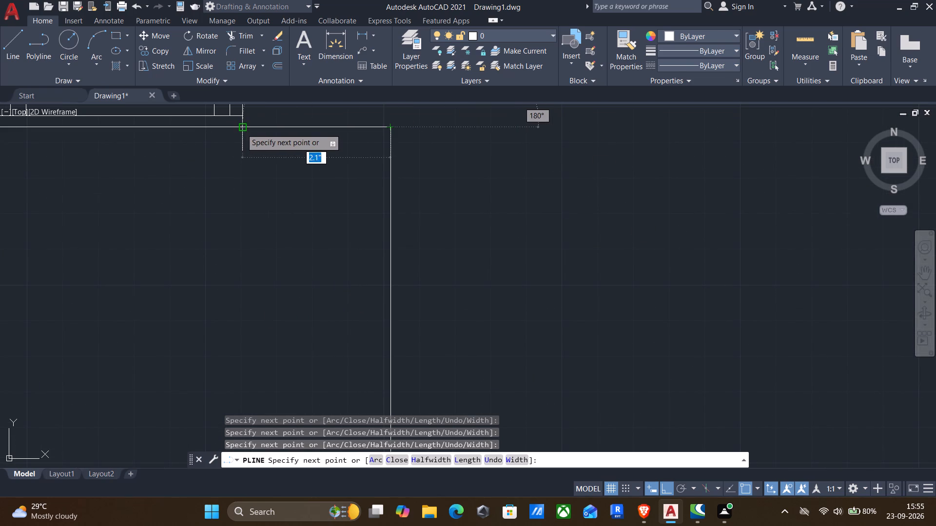
pyautogui.click(242, 129)
pyautogui.scroll(-3, 240, 133)
pyautogui.press('Return')
# Fillet the lower-left corner of the polyline box with a 0.6" radius.
pyautogui.scroll(-2, 237, 171)
pyautogui.moveTo(244, 173); pyautogui.dragTo(288, 182, button='middle')
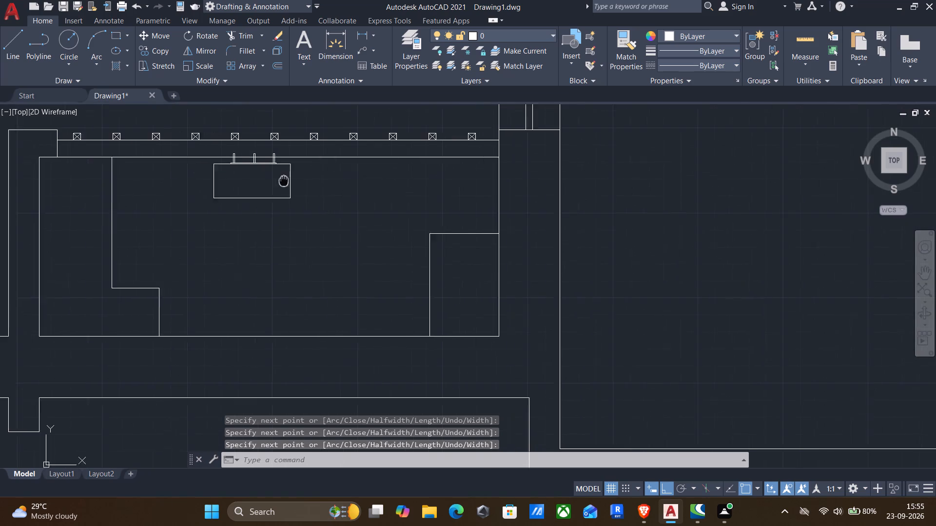
pyautogui.moveTo(288, 182); pyautogui.dragTo(292, 182, button='middle')
pyautogui.middleClick(294, 183)
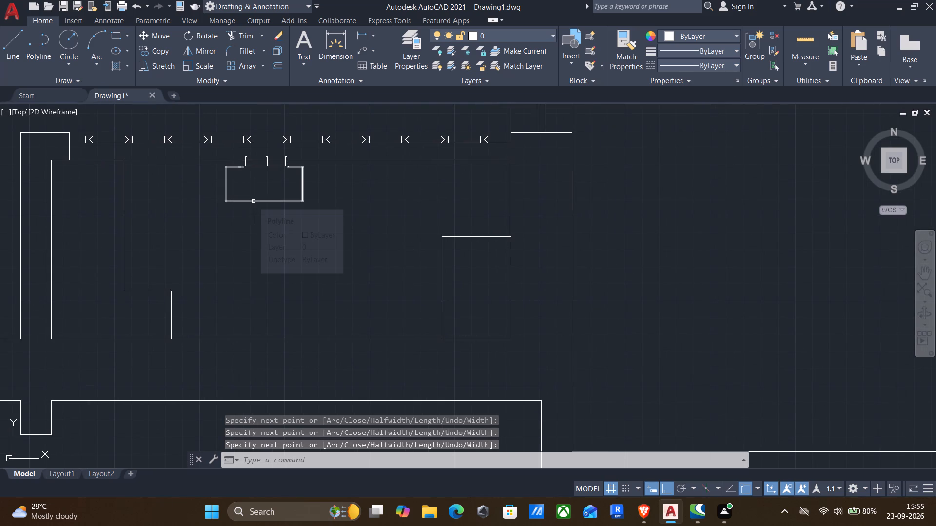
pyautogui.press('f')
pyautogui.press('Return')
pyautogui.press('r')
pyautogui.press('Return')
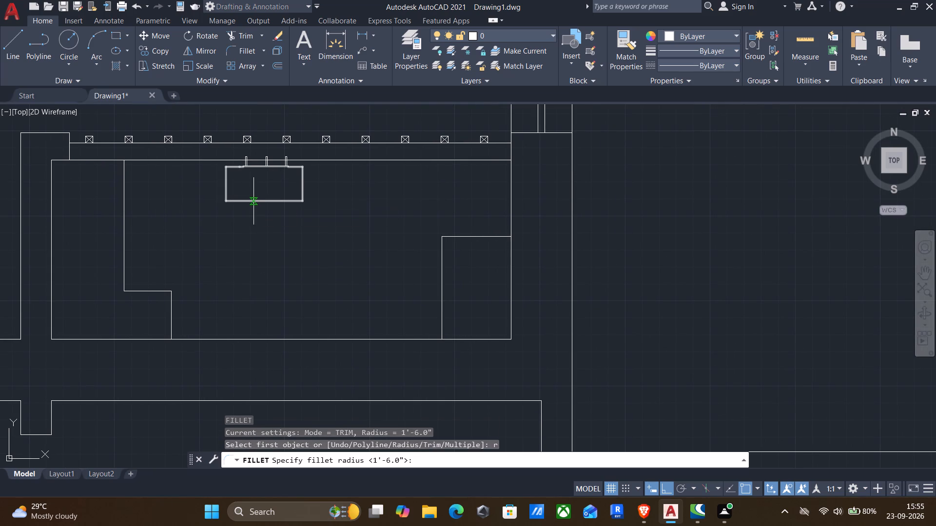
pyautogui.write('.6')
pyautogui.press('Return')
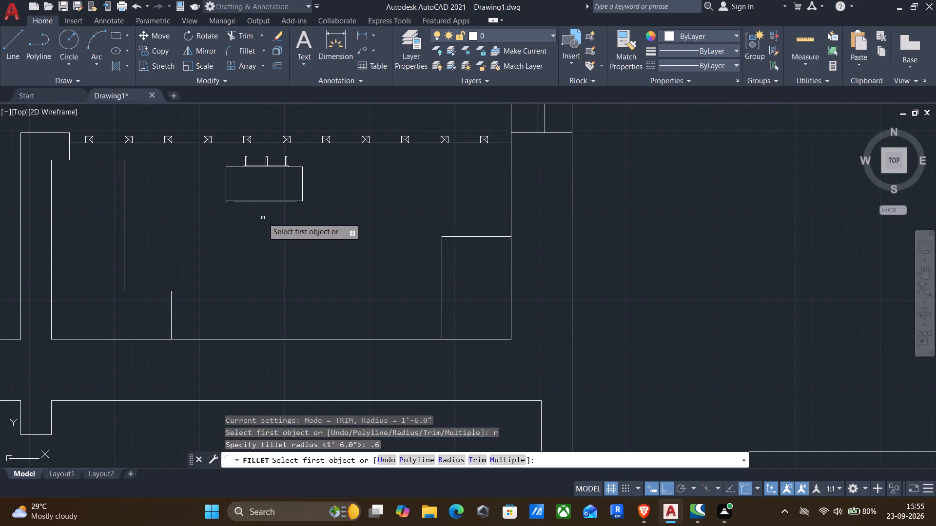
pyautogui.click(223, 188)
pyautogui.click(229, 190)
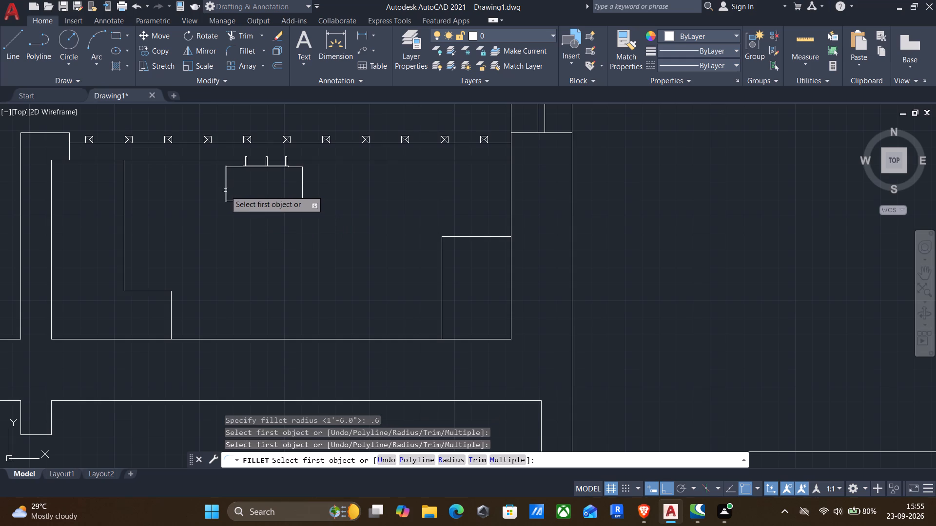
pyautogui.moveTo(225, 190); pyautogui.dragTo(231, 204)
pyautogui.click(234, 201)
# Round the lower-right, upper-right and upper-left corners of the polyline box with the same 0.6" fillet.
pyautogui.press('Return')
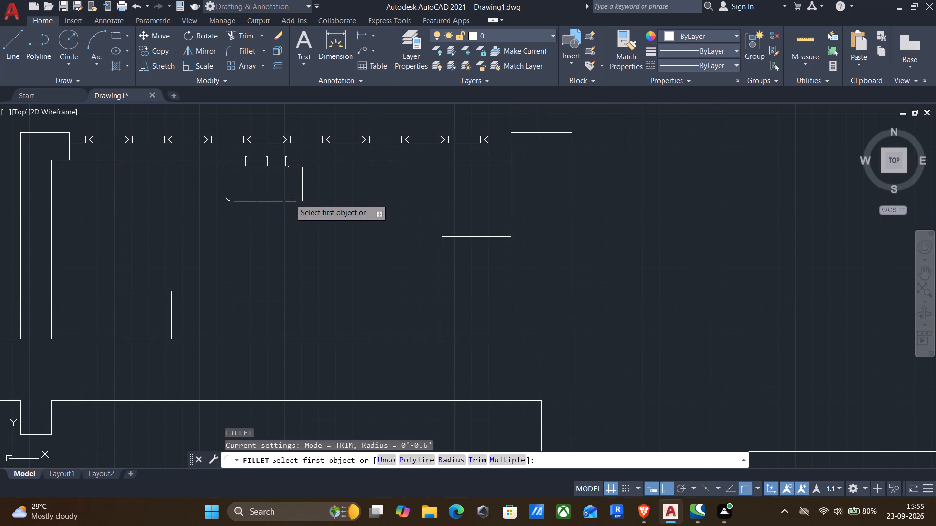
pyautogui.click(290, 200)
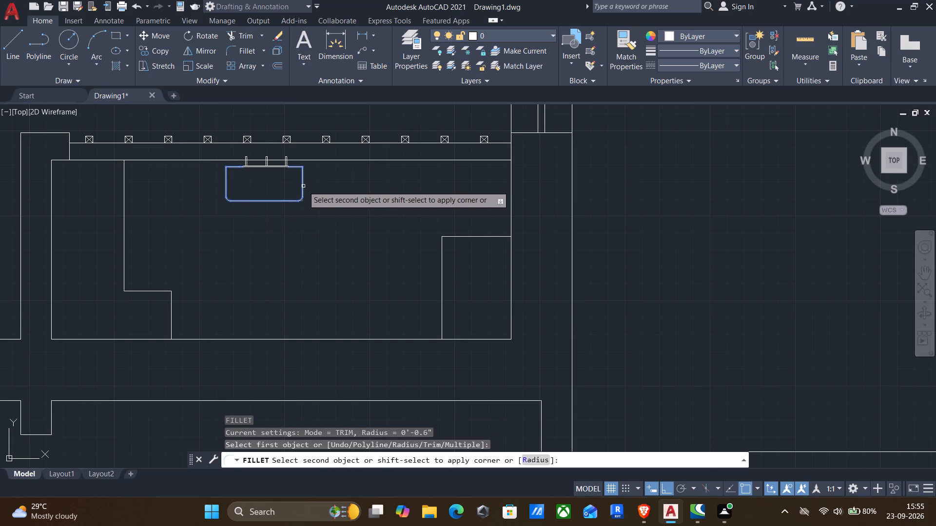
pyautogui.click(303, 186)
pyautogui.press('Return')
pyautogui.click(300, 168)
pyautogui.click(302, 177)
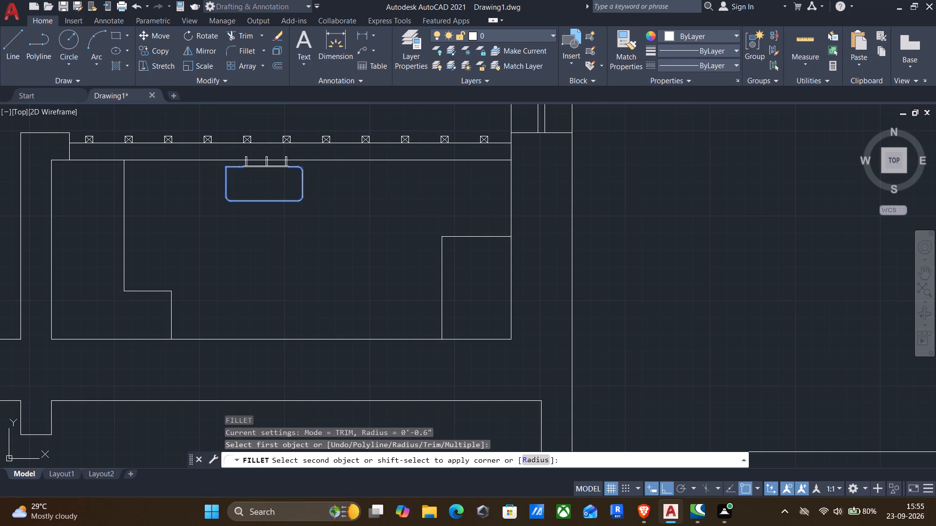
pyautogui.press('Return')
pyautogui.click(232, 168)
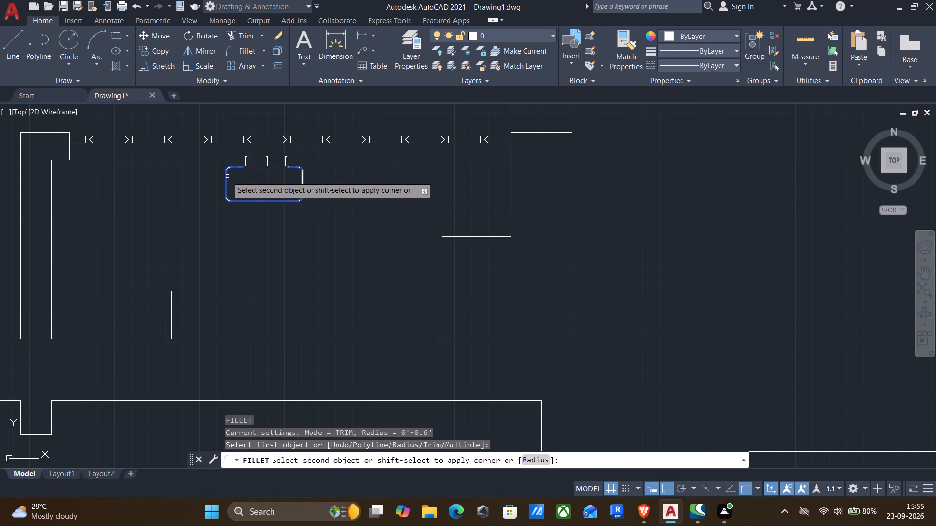
pyautogui.click(227, 176)
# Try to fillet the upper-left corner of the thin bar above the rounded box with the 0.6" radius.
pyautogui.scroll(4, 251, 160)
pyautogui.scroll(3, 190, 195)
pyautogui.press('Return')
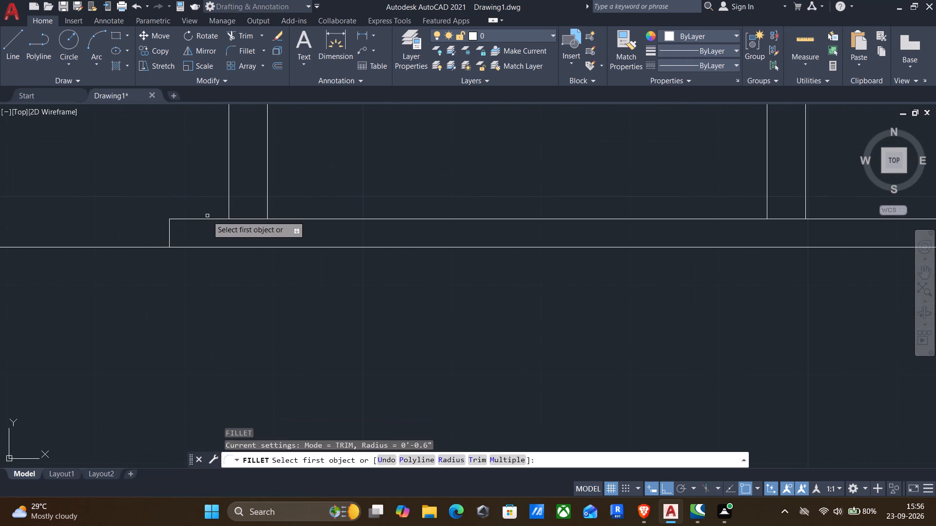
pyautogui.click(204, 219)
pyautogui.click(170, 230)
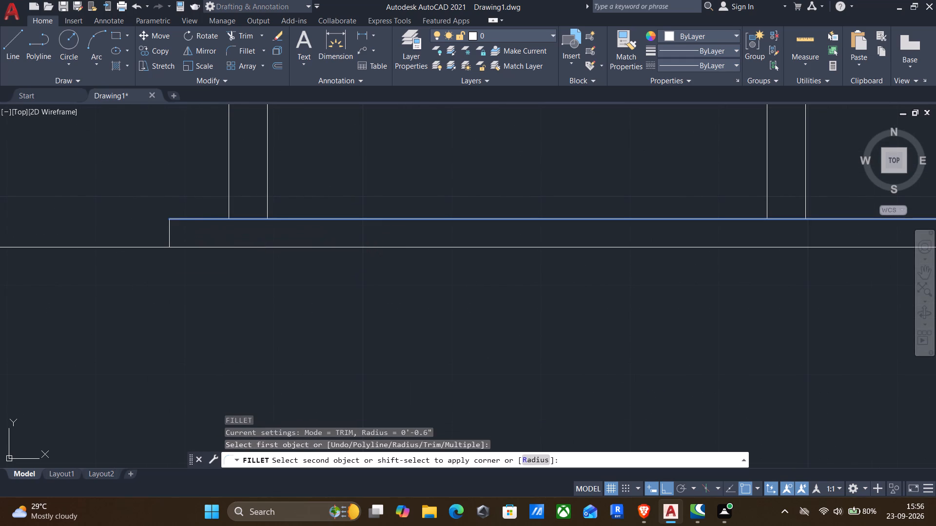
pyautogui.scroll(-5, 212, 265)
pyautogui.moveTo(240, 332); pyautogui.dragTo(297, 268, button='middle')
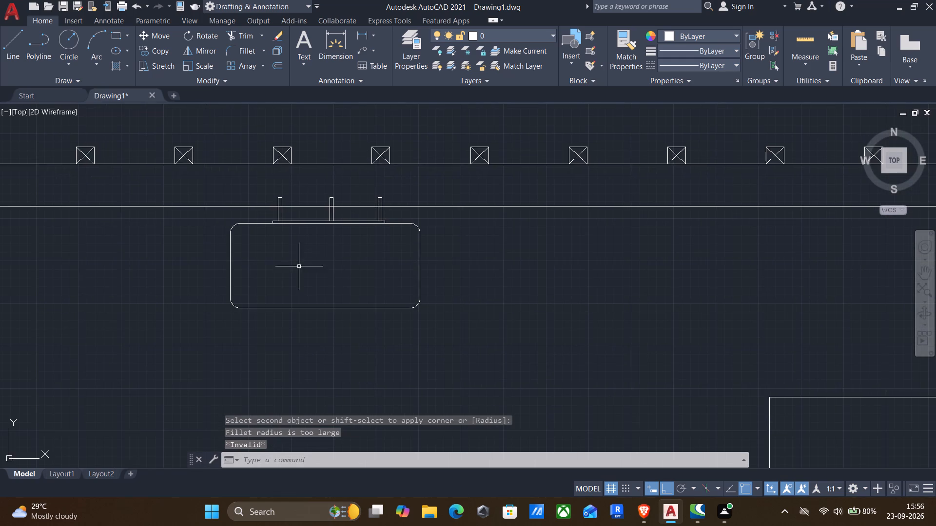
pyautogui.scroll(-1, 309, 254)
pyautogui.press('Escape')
# Move the rounded fitting with its bar and three uprights sideways, aligning the middle upright with the sixth, central railing post.
pyautogui.scroll(-3, 309, 276)
pyautogui.moveTo(322, 383); pyautogui.dragTo(337, 281, button='middle')
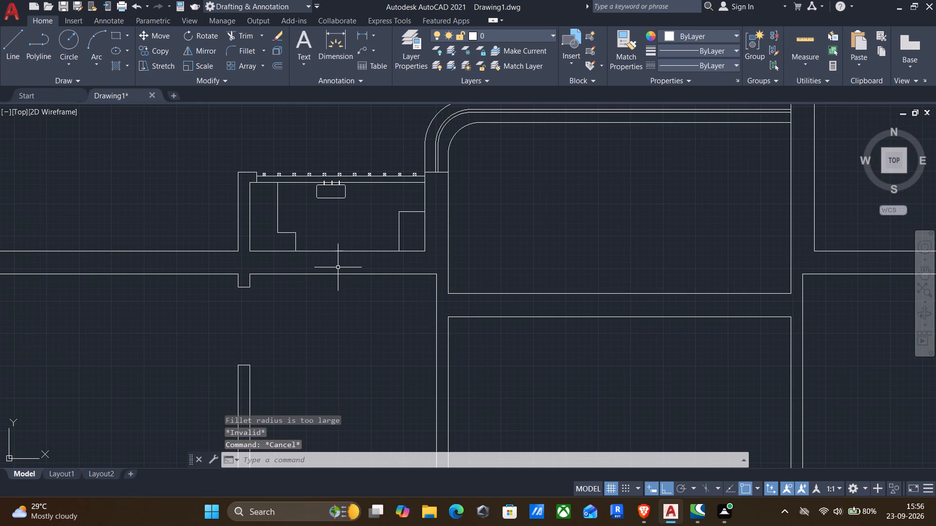
pyautogui.scroll(3, 319, 172)
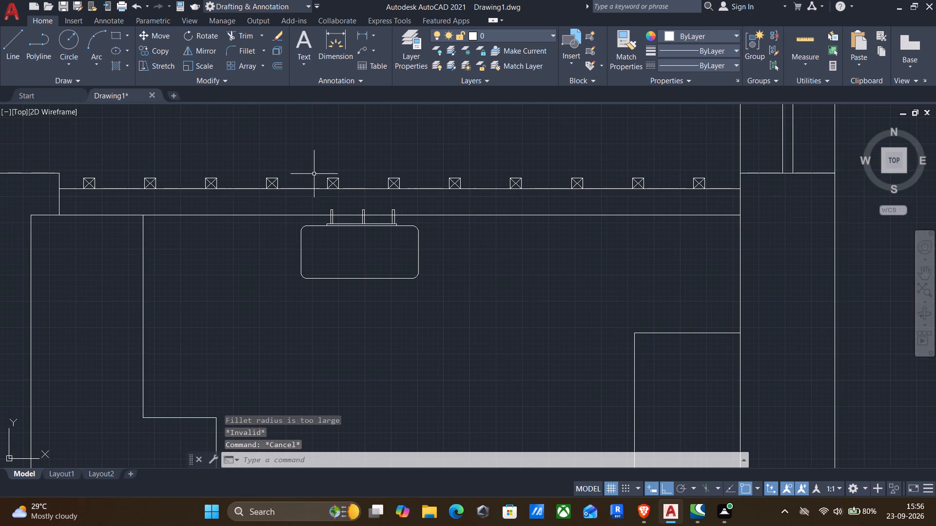
pyautogui.click(280, 201)
pyautogui.click(483, 313)
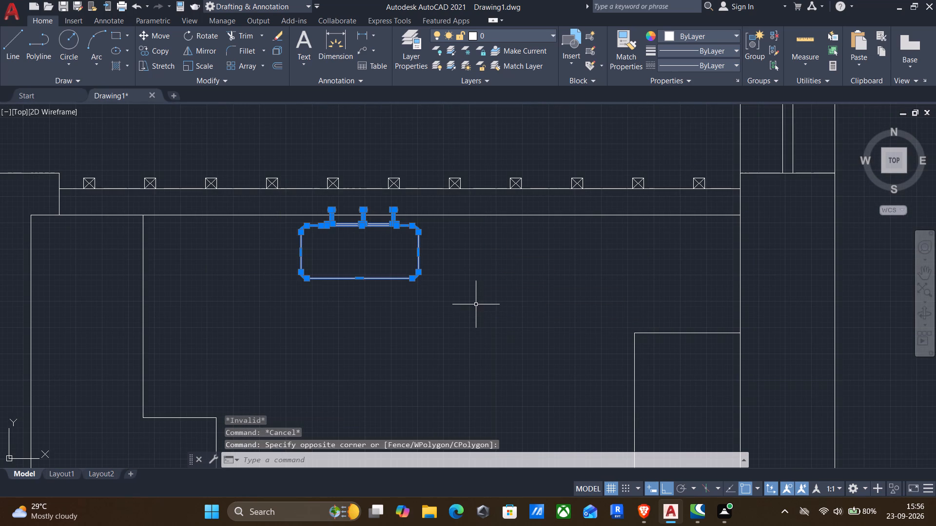
pyautogui.press('m')
pyautogui.press('Return')
pyautogui.click(366, 206)
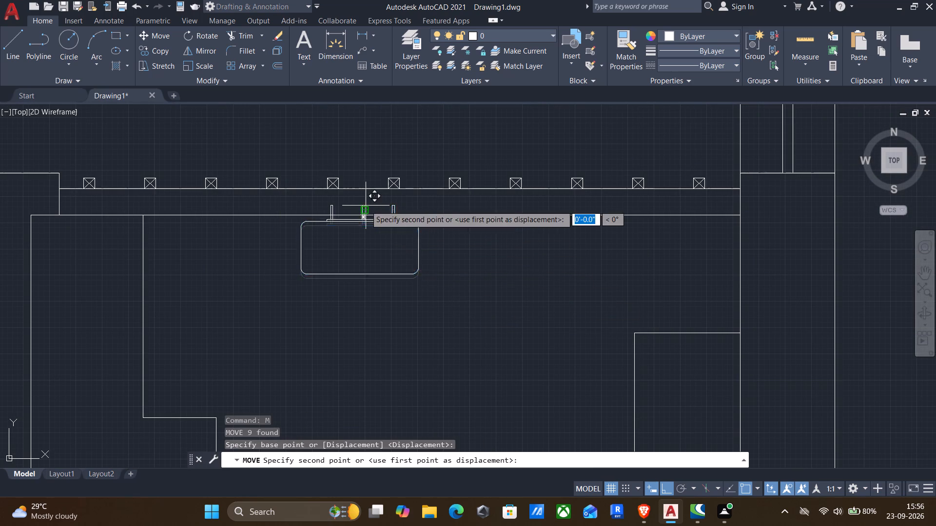
pyautogui.click(397, 212)
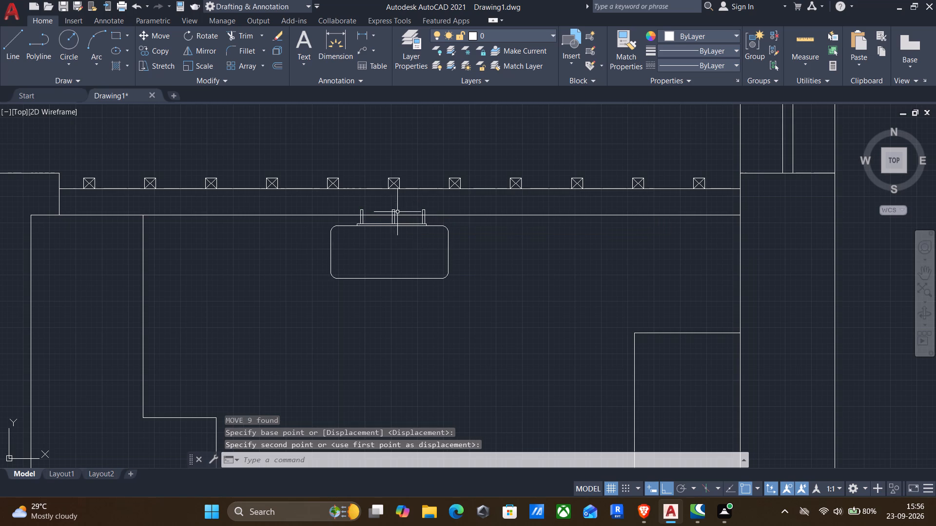
# Load the HIDDEN linetype from acad.lin in the Linetype Manager.
pyautogui.scroll(-3, 395, 238)
pyautogui.scroll(-1, 363, 282)
pyautogui.moveTo(357, 310); pyautogui.dragTo(353, 208, button='middle')
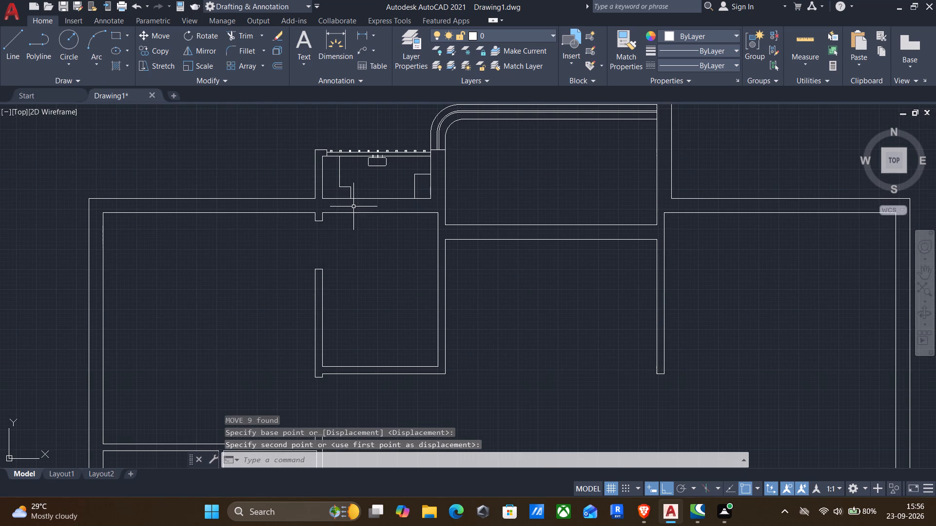
pyautogui.click(705, 64)
pyautogui.click(693, 120)
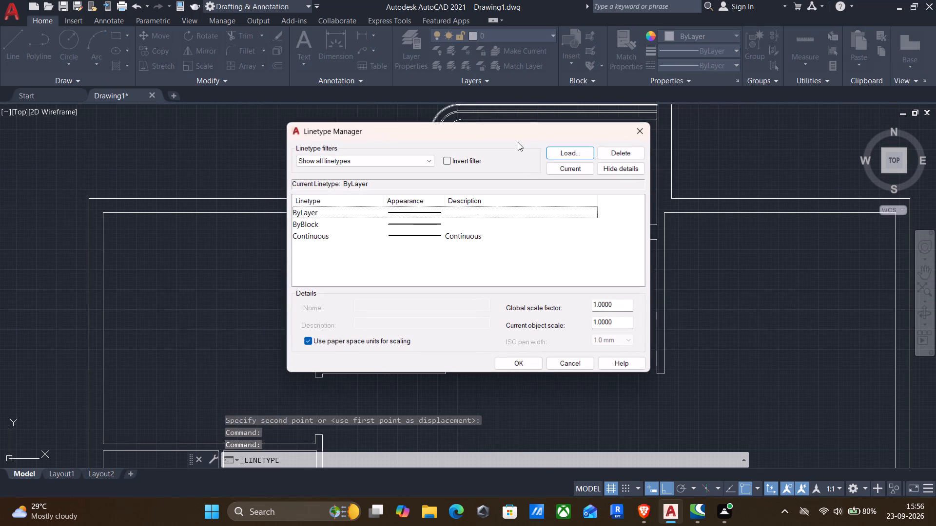
pyautogui.click(578, 155)
pyautogui.scroll(-2, 501, 250)
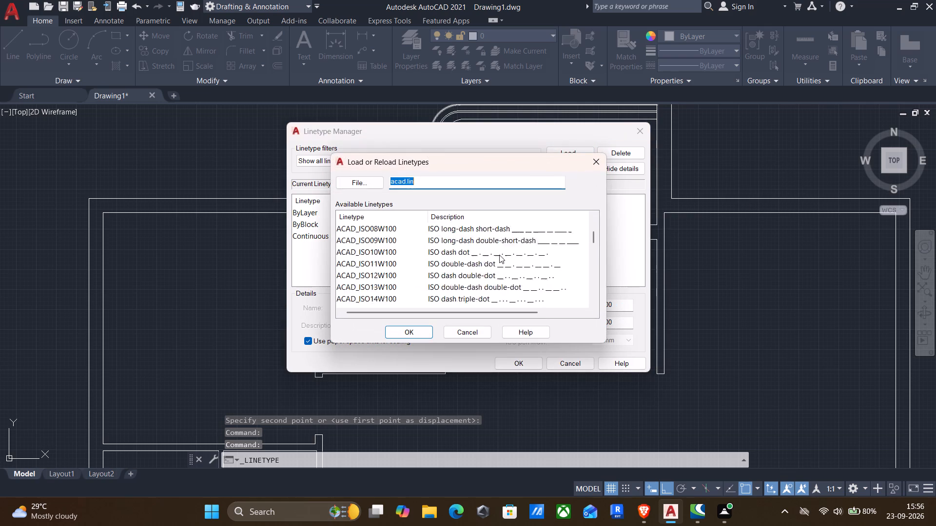
pyautogui.scroll(-9, 499, 255)
pyautogui.click(476, 272)
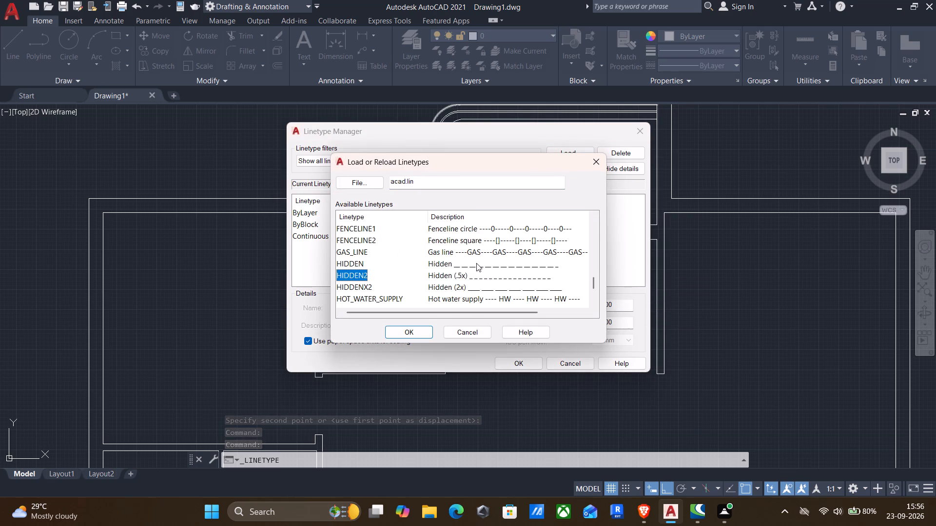
pyautogui.click(476, 262)
pyautogui.click(470, 263)
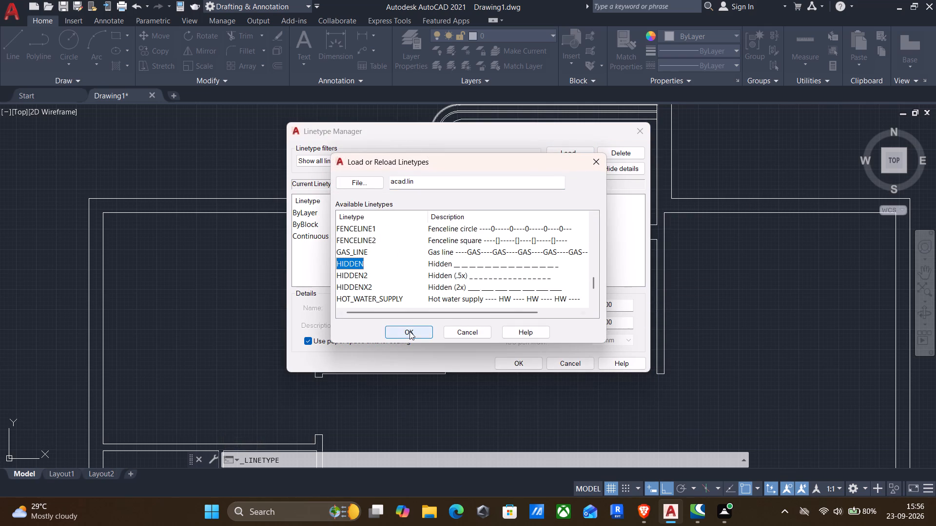
pyautogui.click(410, 331)
# Set both the global scale factor and the current object scale to 2 for the HIDDEN linetype.
pyautogui.click(488, 249)
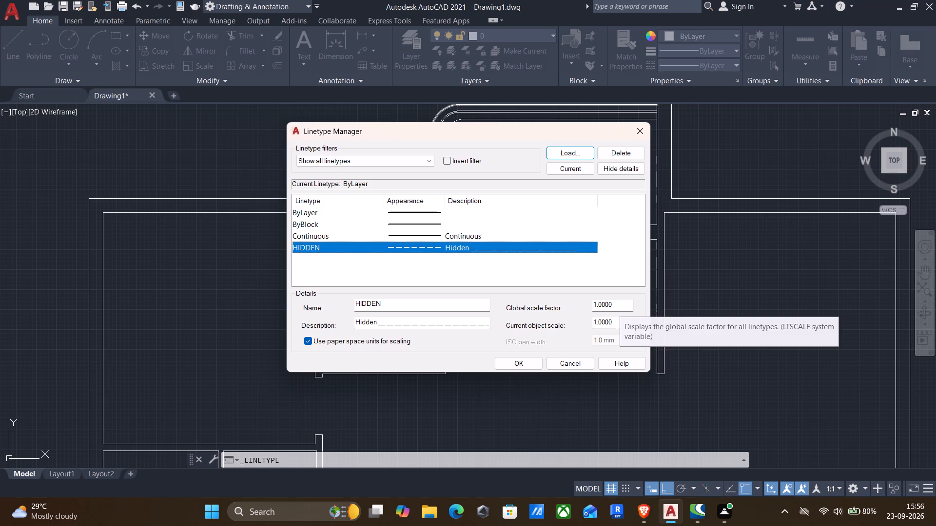
pyautogui.moveTo(619, 305); pyautogui.dragTo(466, 291)
pyautogui.press('2')
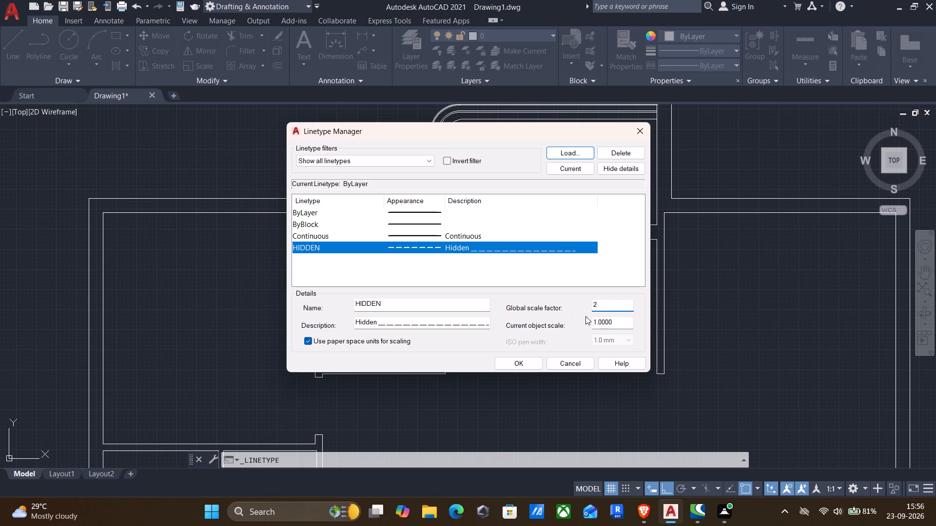
pyautogui.moveTo(620, 320); pyautogui.dragTo(401, 305)
pyautogui.press('2')
pyautogui.click(515, 364)
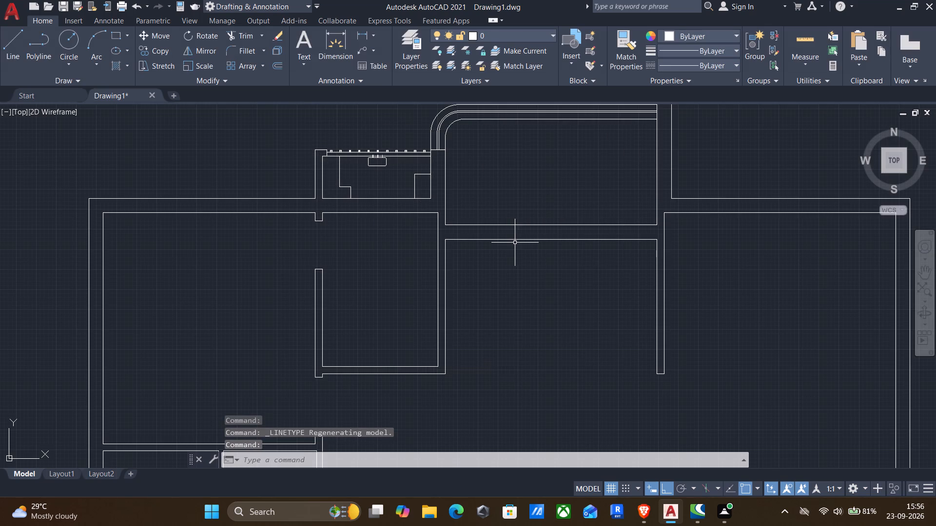
# Draw a HIDDEN line across the L-shaped counter from its upper-left corner via the inner corner to its lower-right corner.
pyautogui.click(708, 65)
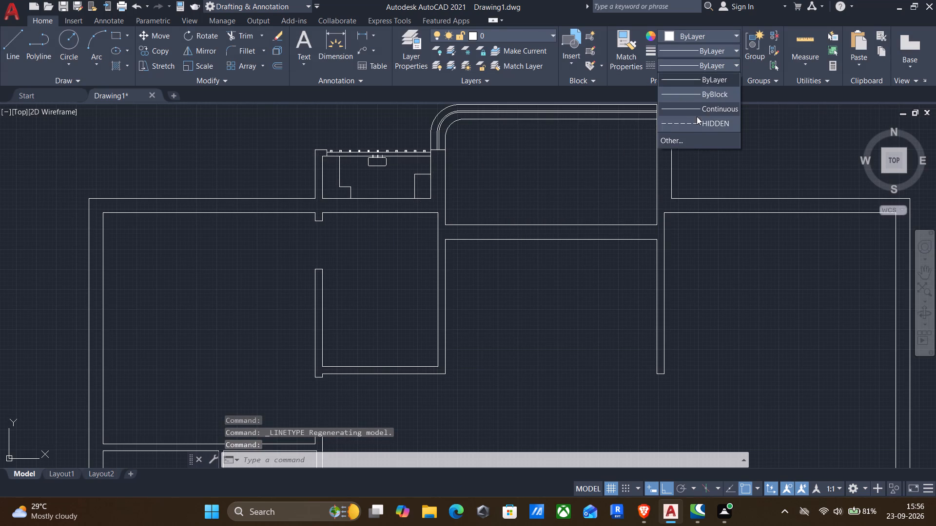
pyautogui.click(695, 127)
pyautogui.press('l')
pyautogui.press('Return')
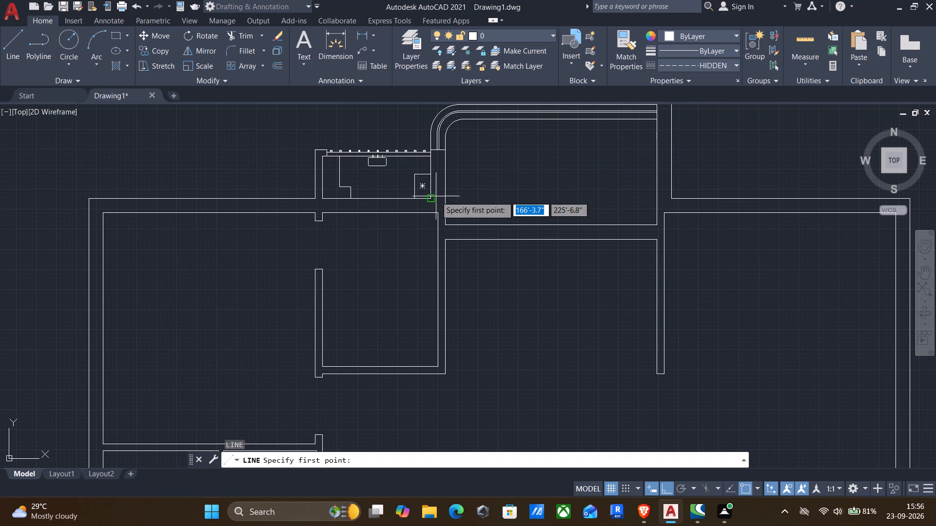
pyautogui.scroll(3, 405, 187)
pyautogui.moveTo(330, 175); pyautogui.dragTo(343, 192, button='middle')
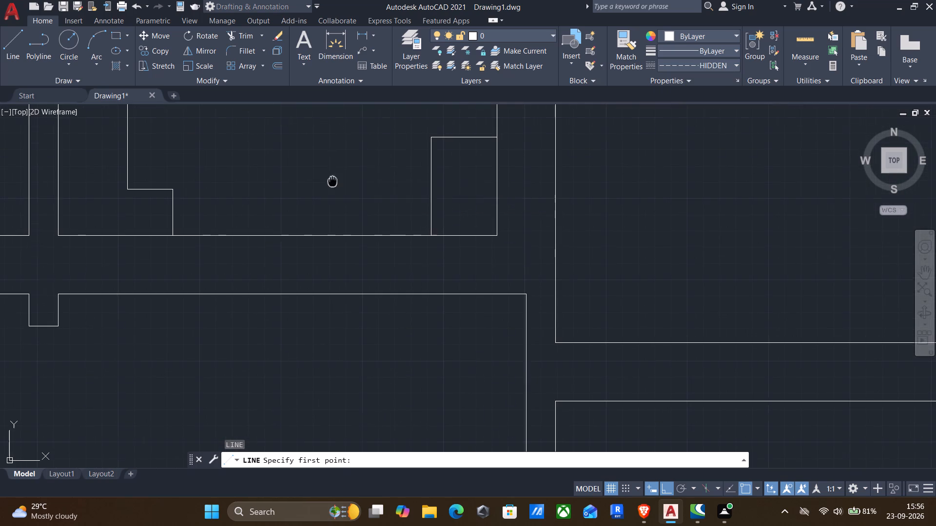
pyautogui.moveTo(343, 192); pyautogui.dragTo(463, 272, button='middle')
pyautogui.click(191, 156)
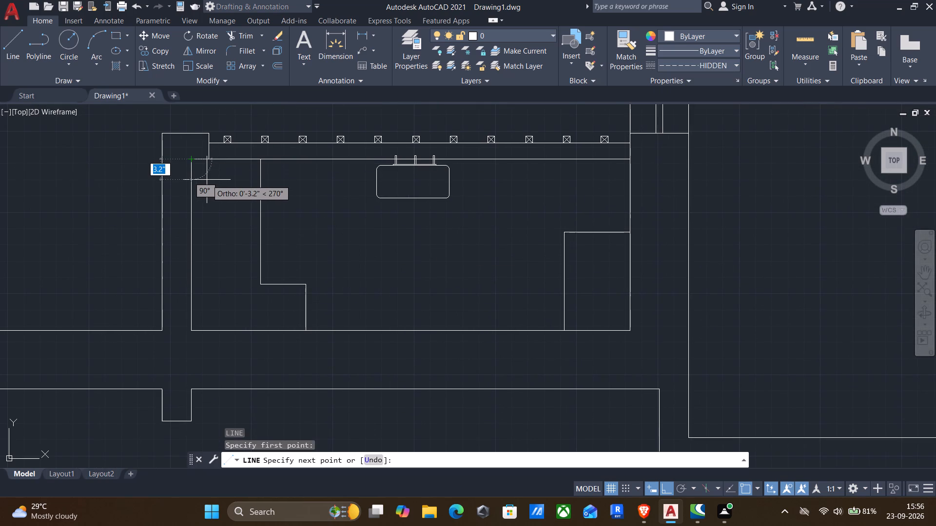
pyautogui.press('F8')
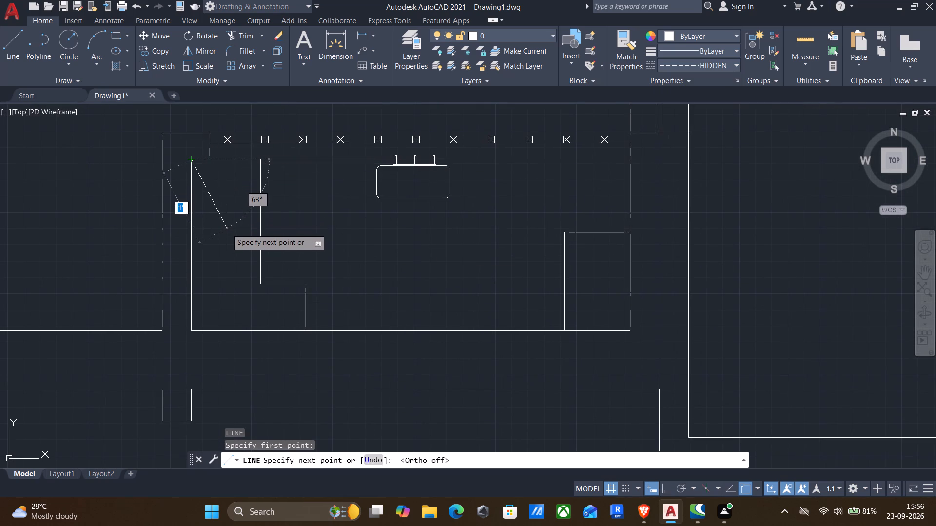
pyautogui.click(259, 287)
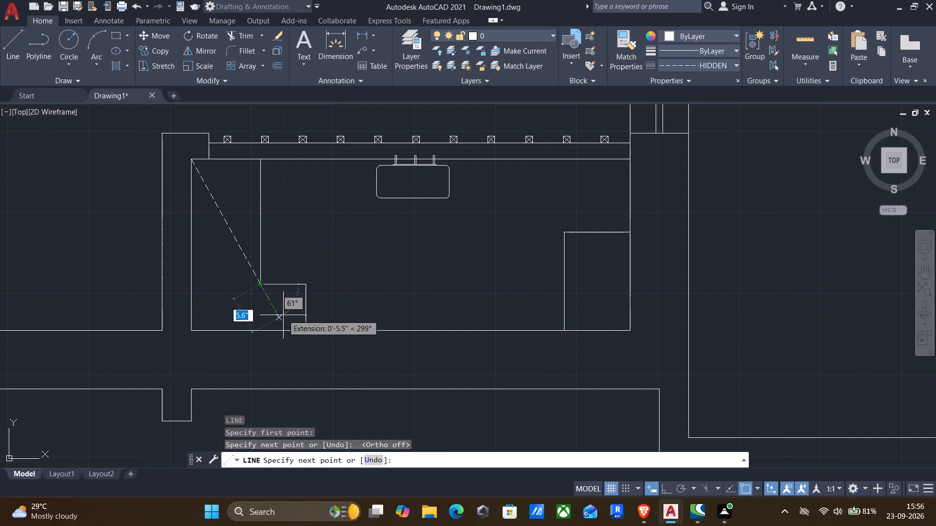
pyautogui.click(306, 334)
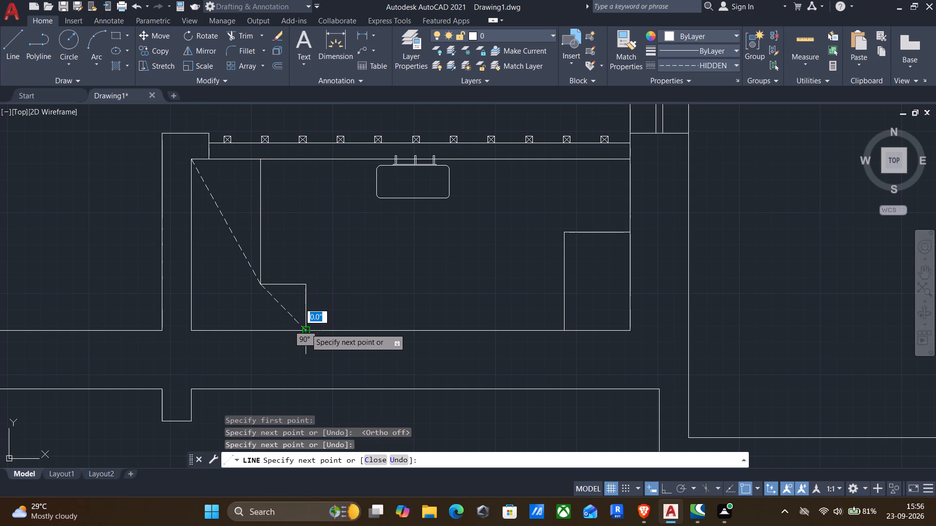
pyautogui.press('Return')
# Draw the crossing HIDDEN lines from the L-shaped counter's top-right corner to its lower-left corner and up to the foot's upper-right corner.
pyautogui.press('Return')
pyautogui.click(259, 164)
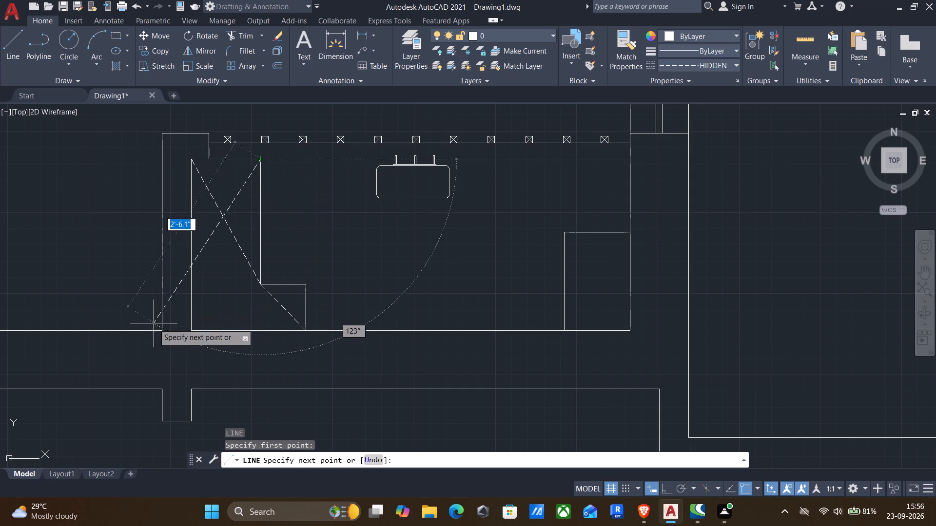
pyautogui.click(191, 333)
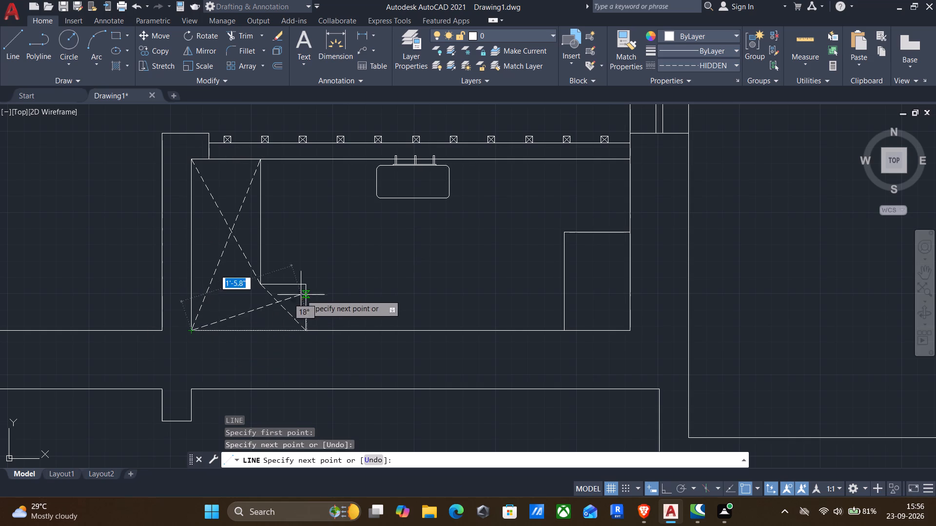
pyautogui.click(307, 285)
pyautogui.press('Return')
# Draw two crossing HIDDEN diagonals between the corners of the small rectangular counter on the room's right side.
pyautogui.scroll(-1, 370, 295)
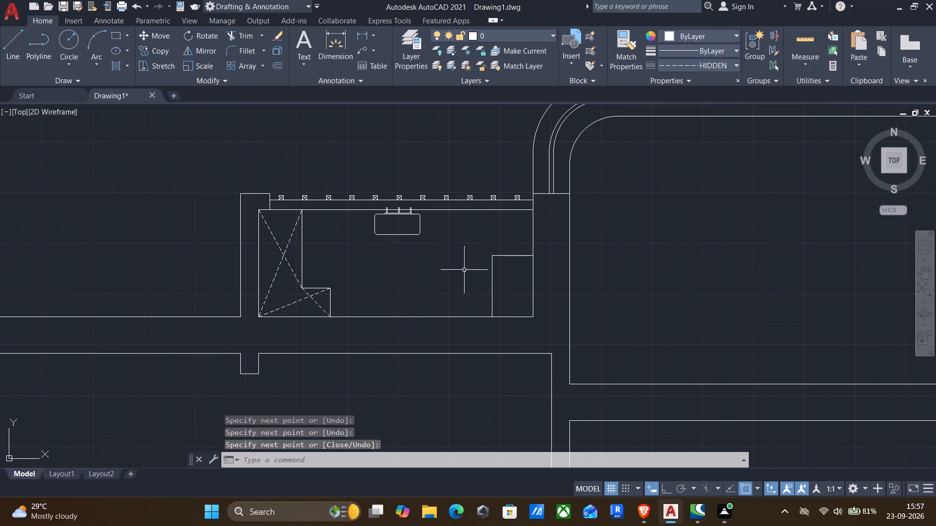
pyautogui.scroll(3, 493, 269)
pyautogui.press('Return')
pyautogui.click(480, 218)
pyautogui.scroll(-3, 480, 267)
pyautogui.click(519, 325)
pyautogui.press('Return')
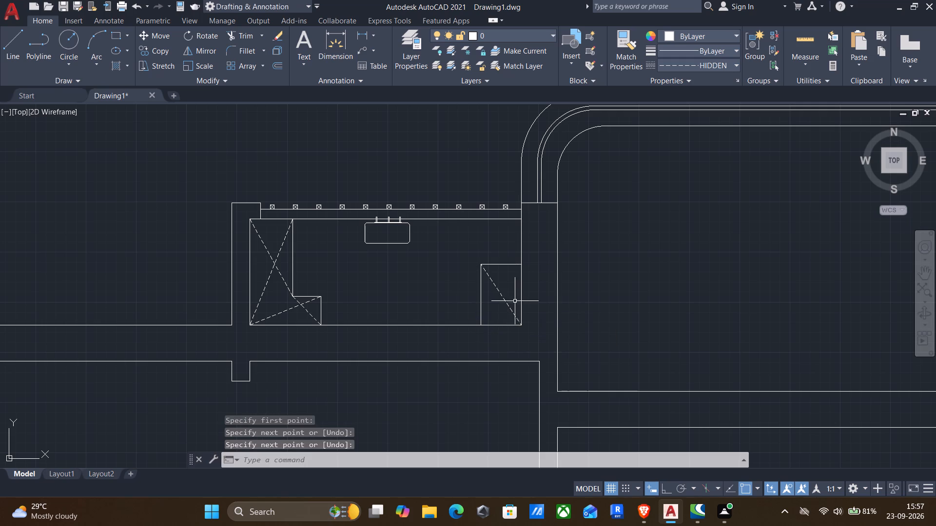
pyautogui.press('Return')
pyautogui.click(519, 265)
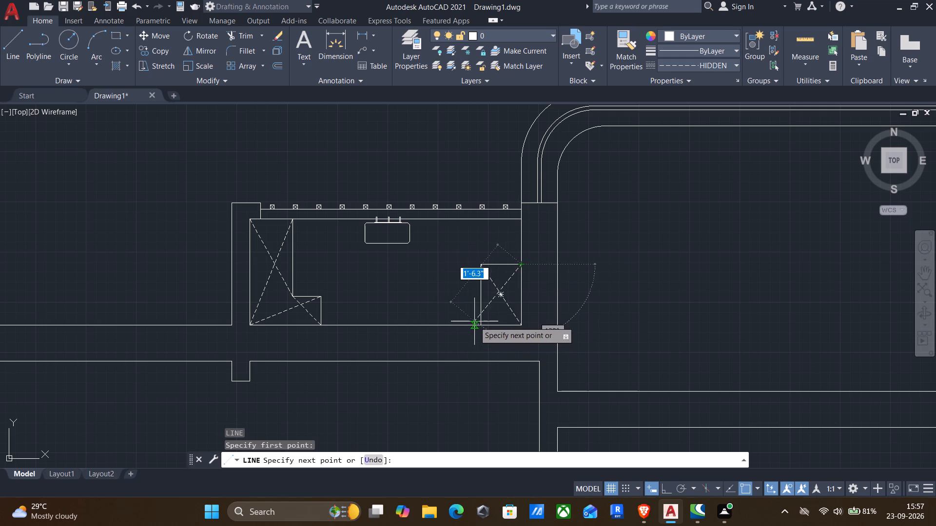
pyautogui.click(478, 321)
pyautogui.press('Return')
# Reset the linetype to ByLayer and draw a 9" vertical line across the wall at the midpoint of the projection room's lower edge.
pyautogui.scroll(-2, 468, 326)
pyautogui.moveTo(425, 333); pyautogui.dragTo(419, 298, button='middle')
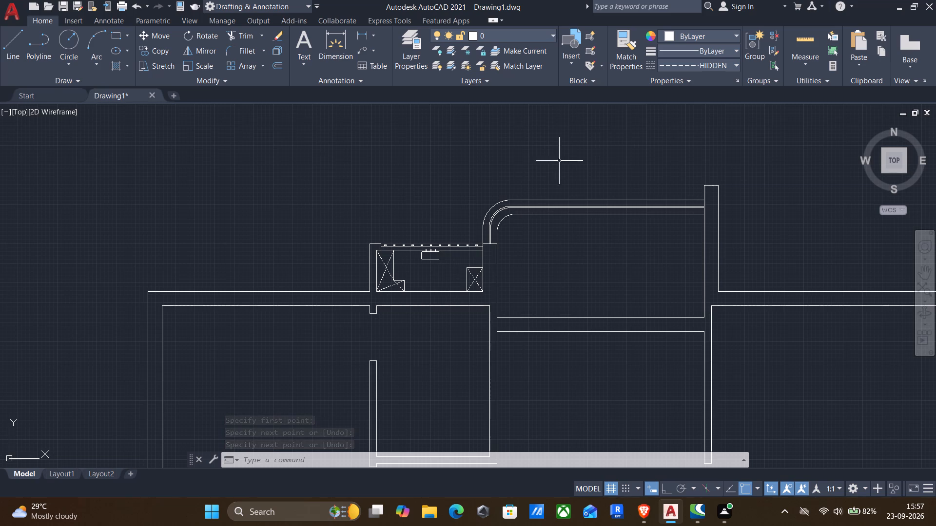
pyautogui.click(690, 69)
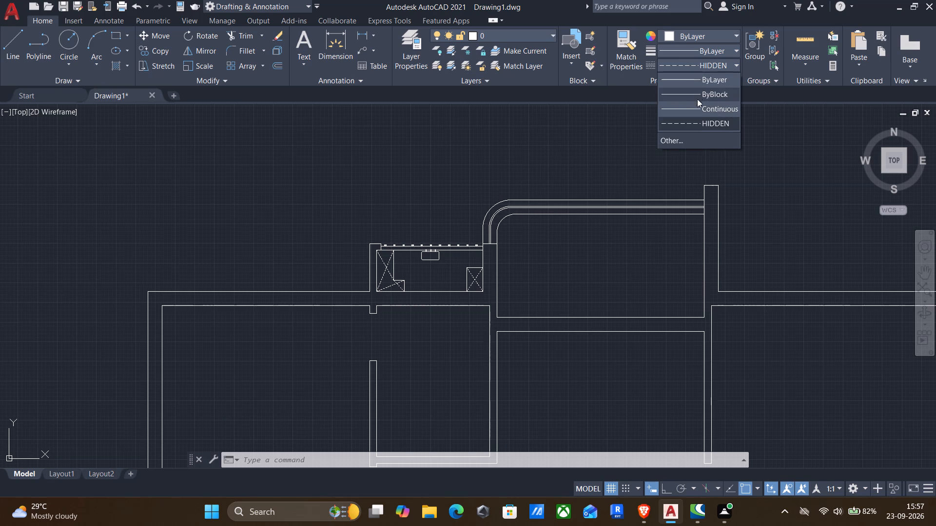
pyautogui.click(696, 80)
pyautogui.press('l')
pyautogui.press('Return')
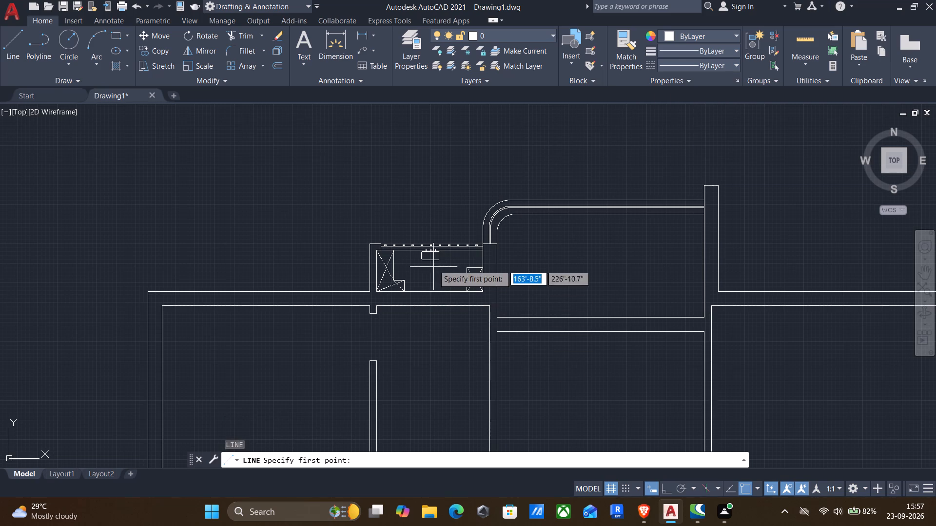
pyautogui.scroll(2, 433, 258)
pyautogui.scroll(-1, 419, 332)
pyautogui.scroll(1, 420, 326)
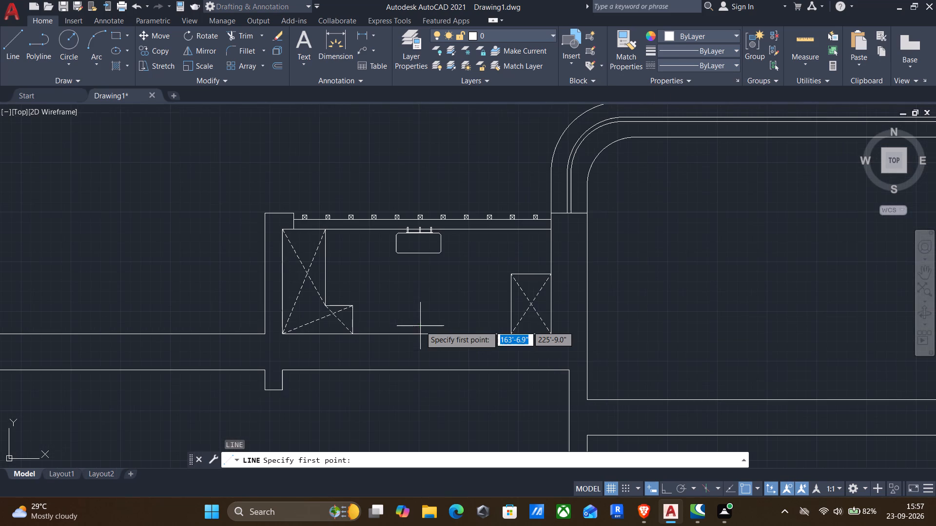
pyautogui.moveTo(416, 335); pyautogui.dragTo(415, 339)
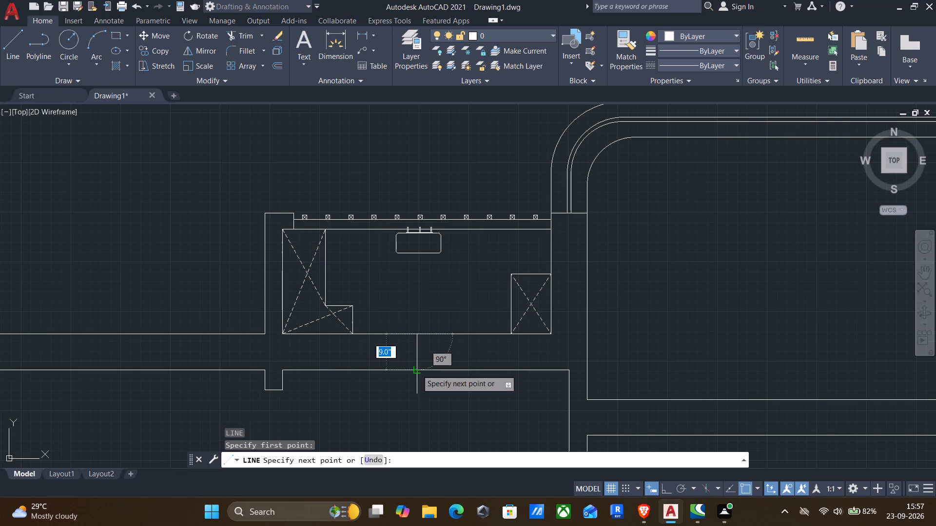
pyautogui.click(417, 370)
pyautogui.press('Return')
# Offset the centre line across the projection room's lower wall 1' to each side to mark the opening.
pyautogui.press('o')
pyautogui.press('Return')
pyautogui.moveTo(409, 357); pyautogui.dragTo(413, 356)
pyautogui.click(436, 349)
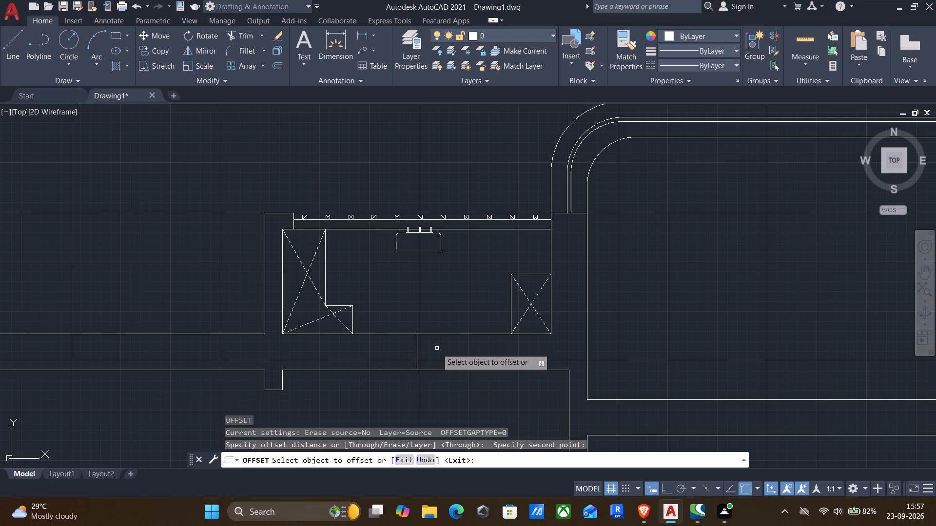
pyautogui.click(416, 359)
pyautogui.write("1'")
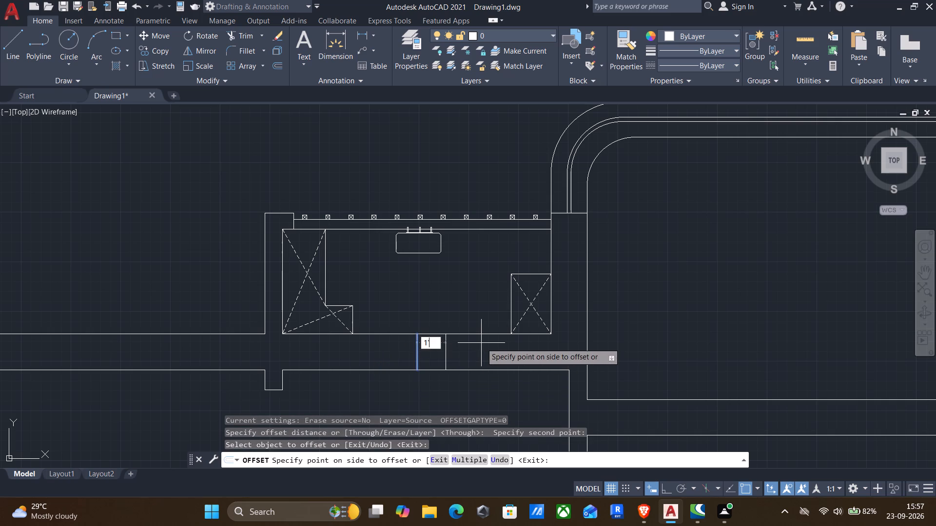
pyautogui.press('Return')
pyautogui.click(414, 352)
pyautogui.click(417, 351)
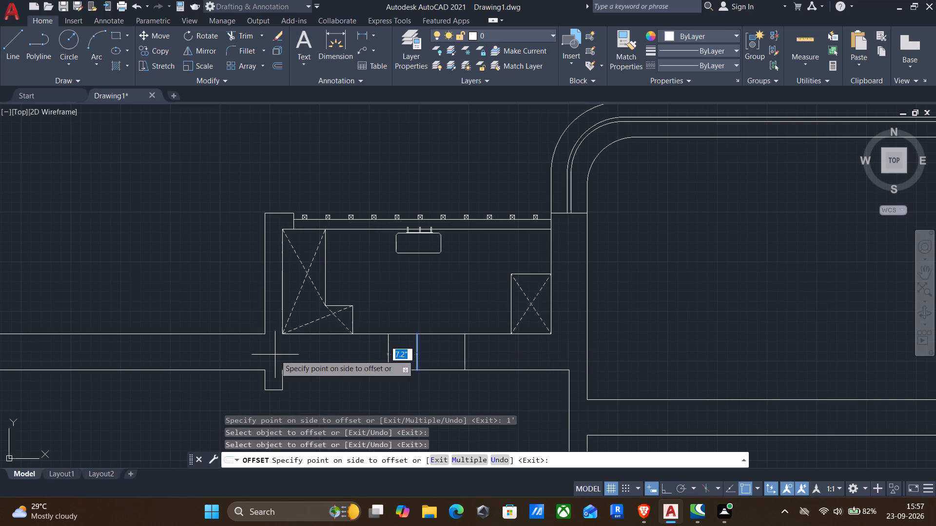
pyautogui.press('1')
pyautogui.press("'")
pyautogui.press('Return')
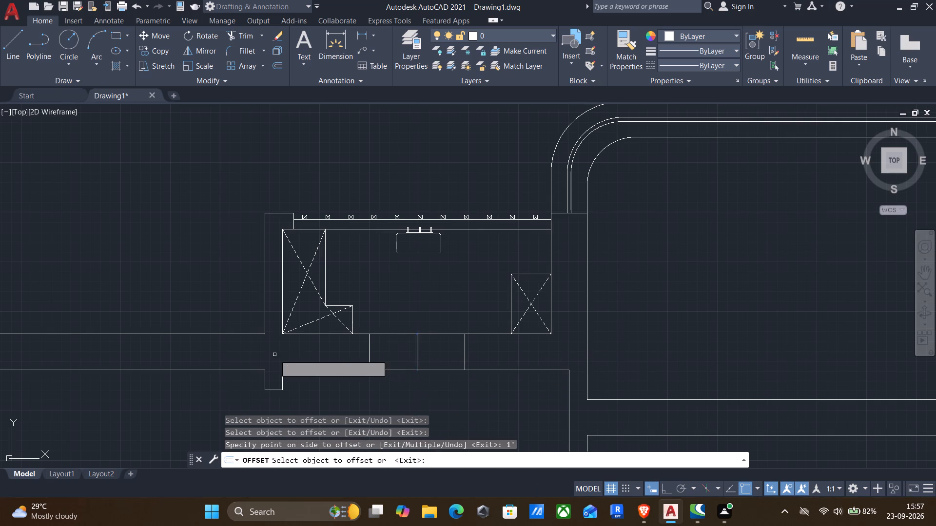
pyautogui.scroll(-2, 305, 372)
pyautogui.moveTo(311, 375); pyautogui.dragTo(423, 230, button='middle')
pyautogui.press('Return')
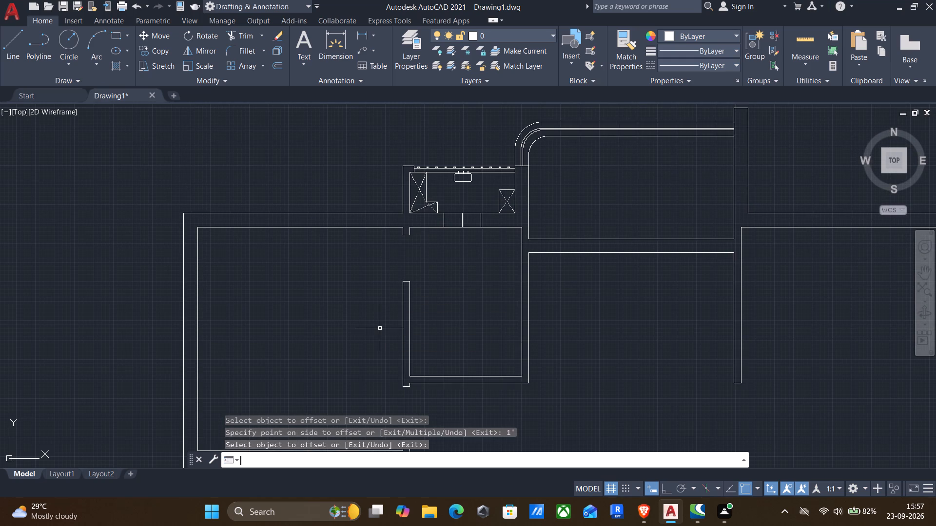
# Draw a vertical line across the upper-left room's top wall, a short distance left of the projection room.
pyautogui.press('l')
pyautogui.press('Return')
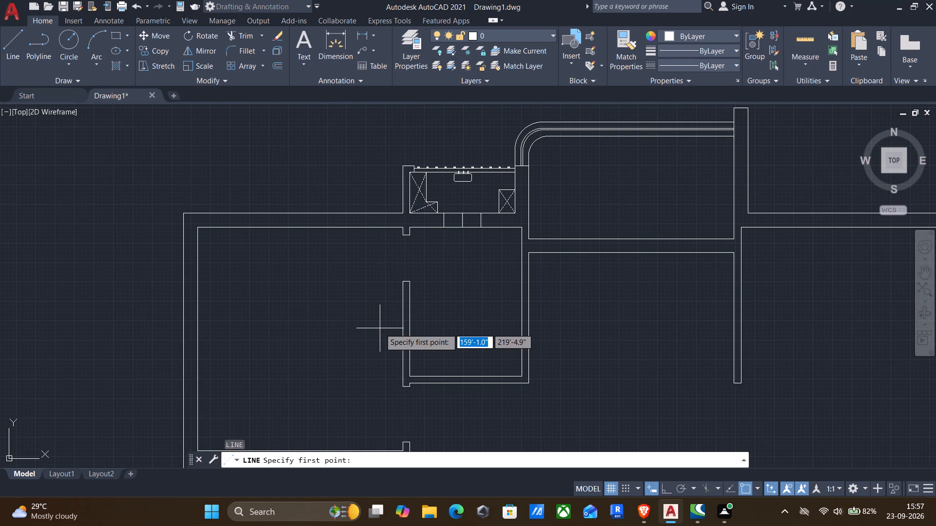
pyautogui.scroll(2, 381, 210)
pyautogui.click(370, 213)
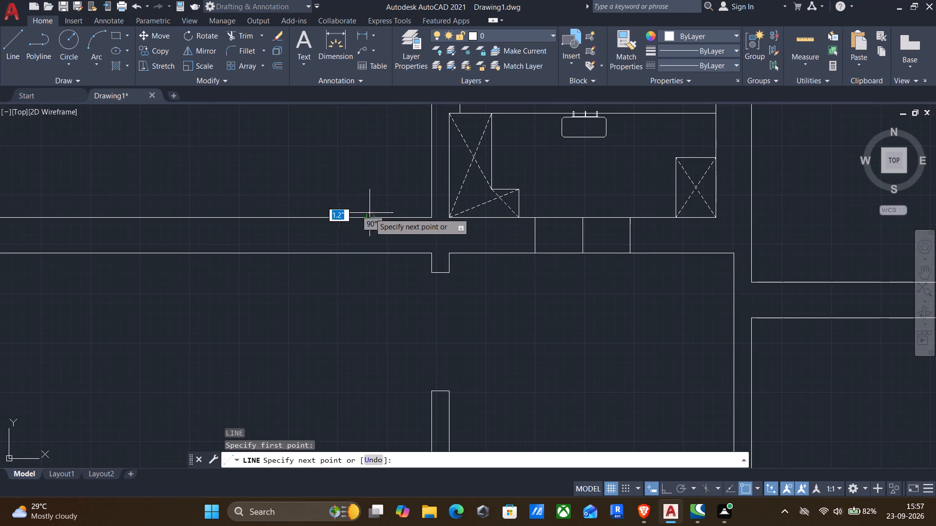
pyautogui.click(370, 256)
pyautogui.press('Return')
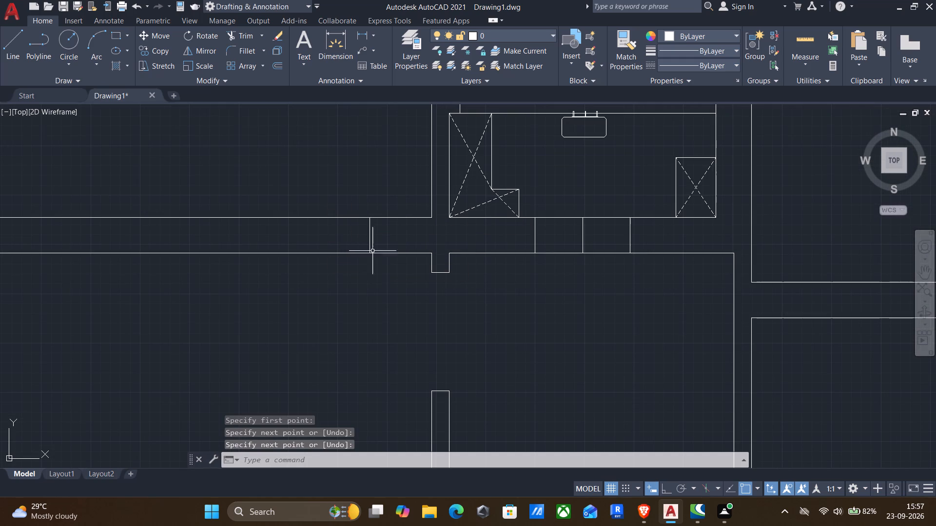
# Offset the vertical line across the top wall 2' to the left, and that copy another 2' left.
pyautogui.press('o')
pyautogui.press('Return')
pyautogui.click(390, 242)
pyautogui.click(356, 240)
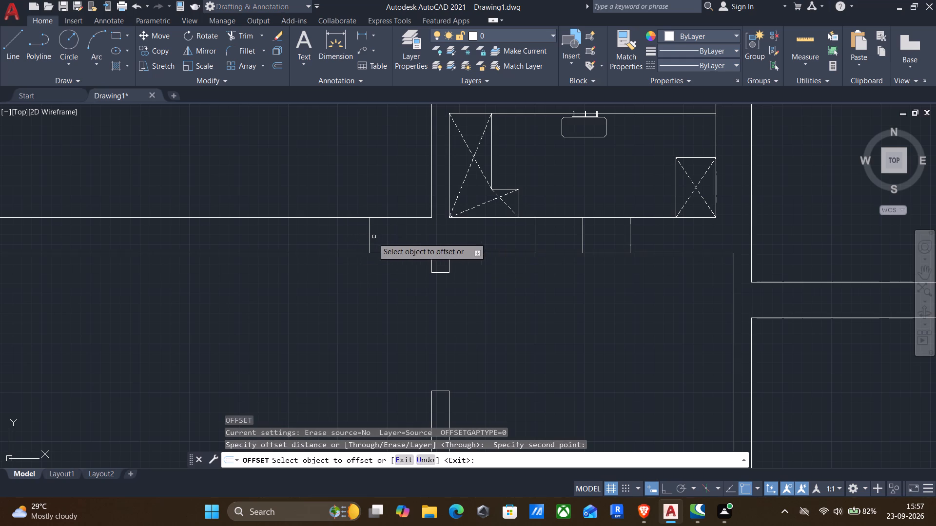
pyautogui.click(370, 240)
pyautogui.write("2'")
pyautogui.press('Return')
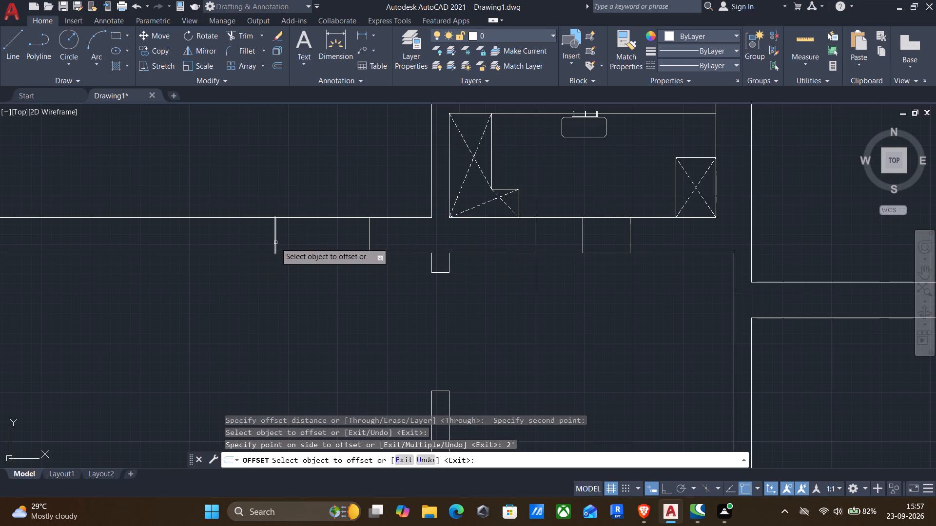
pyautogui.click(275, 243)
pyautogui.write("2'")
pyautogui.press('Return')
# Offset the inner face of the upper-left room's bottom wall 2' upward into the room.
pyautogui.scroll(-2, 163, 245)
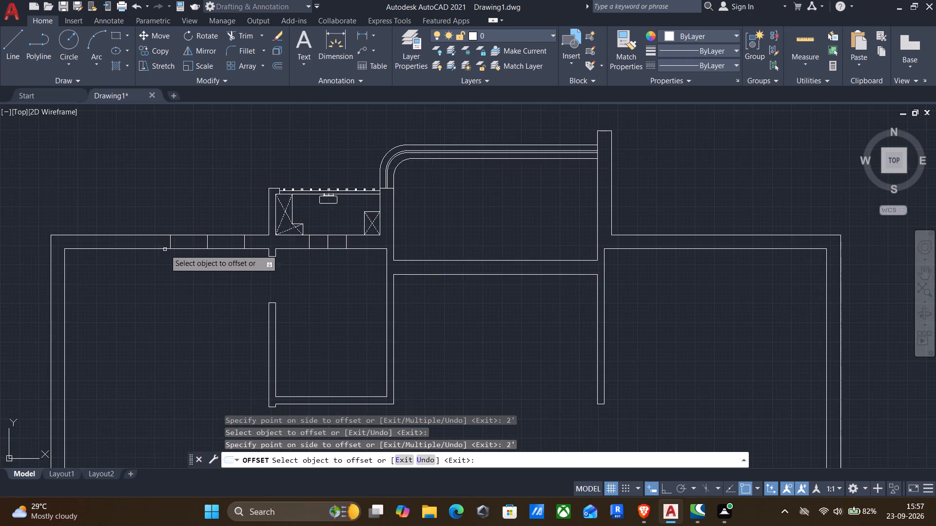
pyautogui.moveTo(167, 257); pyautogui.dragTo(259, 191, button='middle')
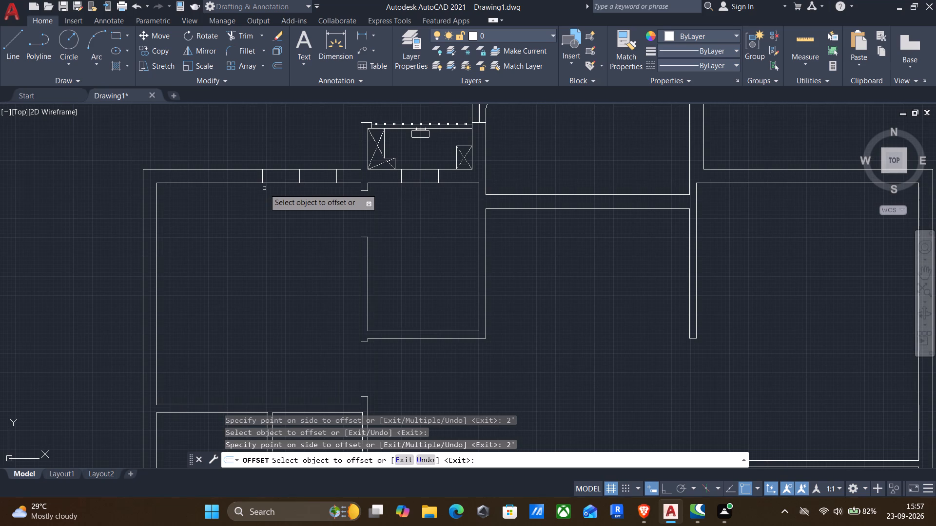
pyautogui.moveTo(257, 247); pyautogui.dragTo(312, 186, button='middle')
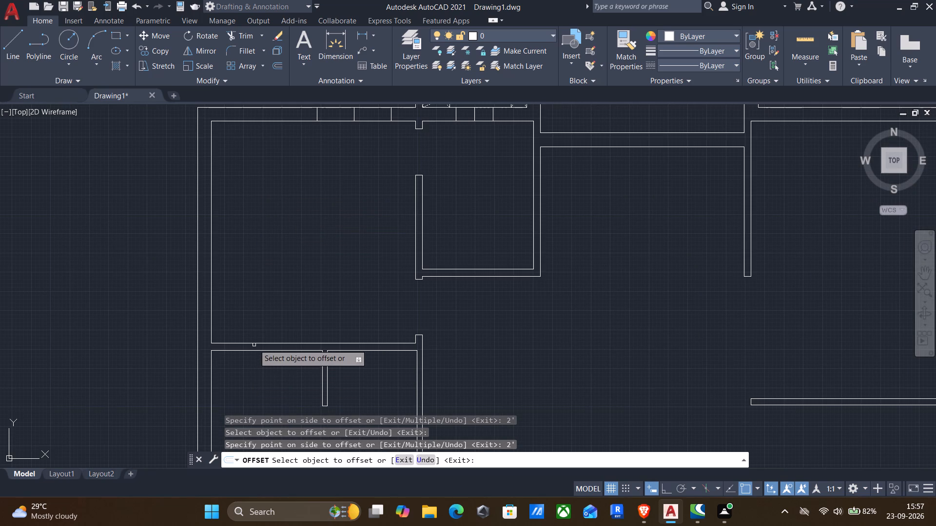
pyautogui.click(253, 344)
pyautogui.write("2'")
pyautogui.press('Return')
pyautogui.press('Return')
# Draw a horizontal line across the left exterior wall, just above the 2' offset line in the upper-left room.
pyautogui.press('l')
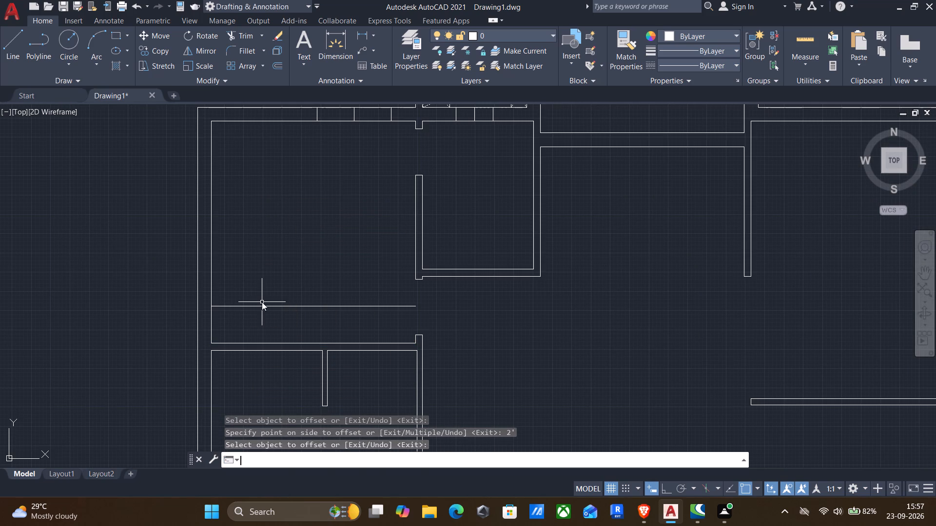
pyautogui.press('Return')
pyautogui.scroll(1, 225, 294)
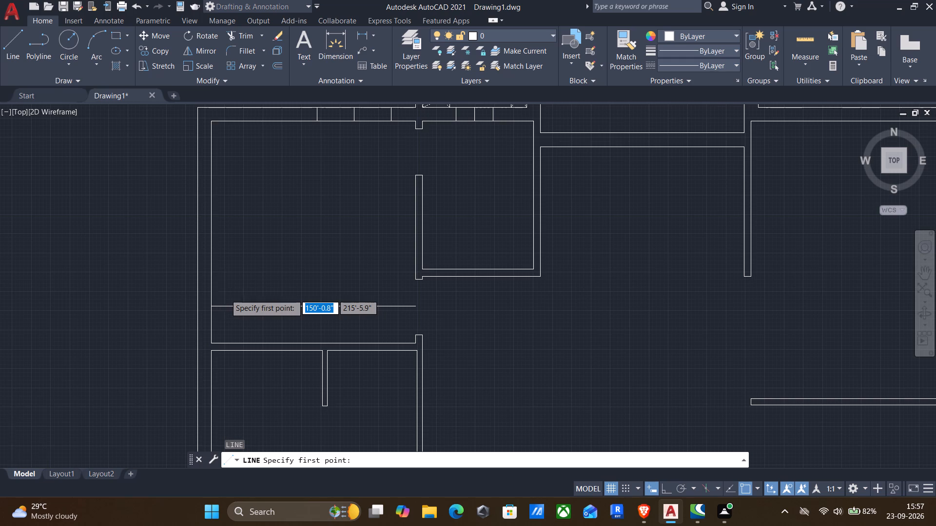
pyautogui.scroll(1, 225, 294)
pyautogui.click(188, 297)
pyautogui.click(154, 298)
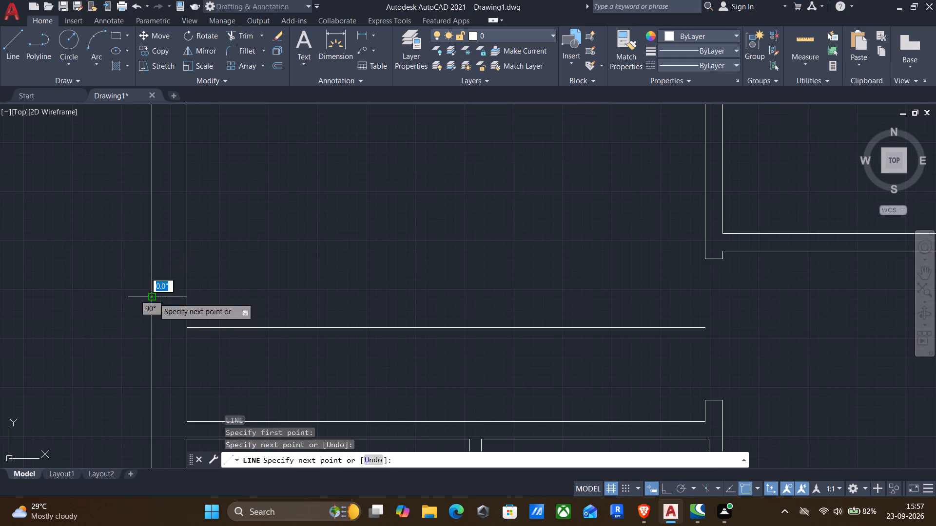
pyautogui.press('Return')
# Offset the horizontal line across the upper-left room's exterior wall 3' upward.
pyautogui.press('o')
pyautogui.press('Return')
pyautogui.moveTo(179, 307); pyautogui.dragTo(178, 266)
pyautogui.moveTo(176, 248); pyautogui.dragTo(166, 274)
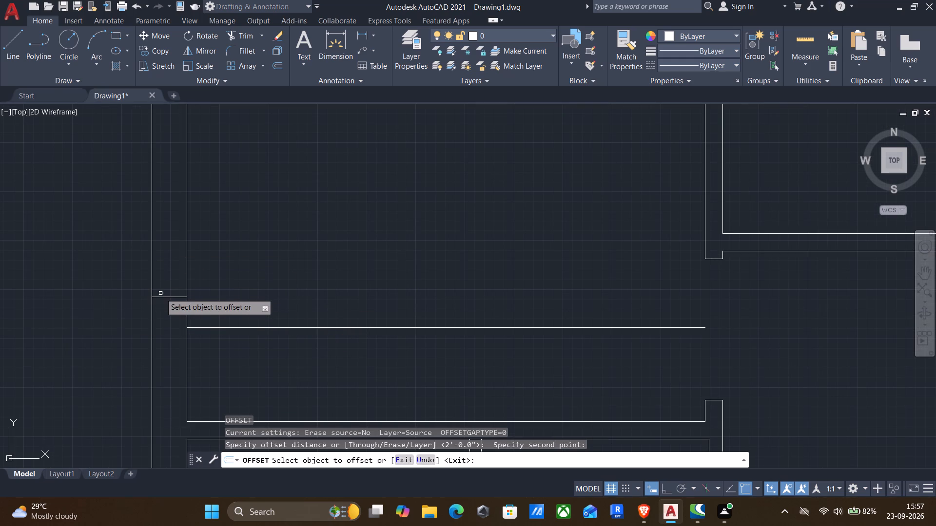
pyautogui.click(160, 298)
pyautogui.write("3'")
pyautogui.press('Return')
pyautogui.scroll(-2, 199, 286)
pyautogui.moveTo(233, 319); pyautogui.dragTo(253, 259, button='middle')
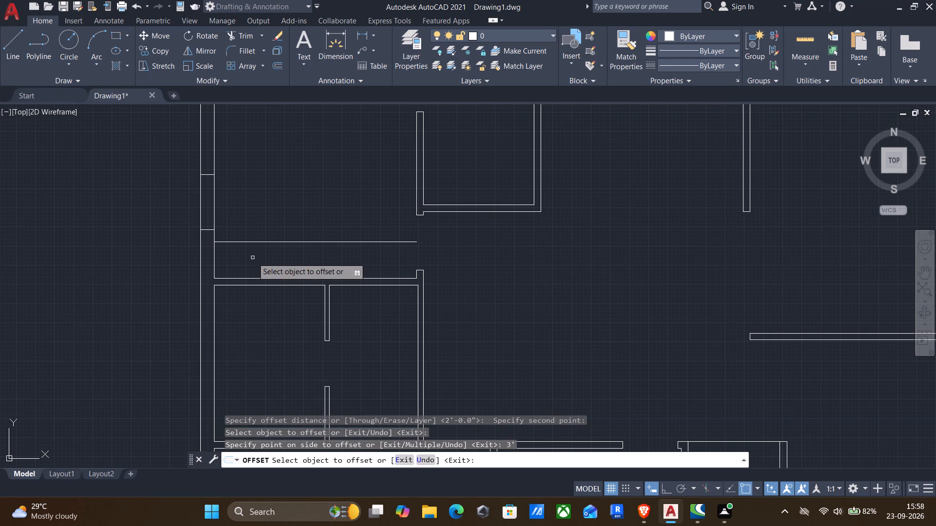
pyautogui.moveTo(286, 300); pyautogui.dragTo(300, 227, button='middle')
pyautogui.moveTo(283, 336); pyautogui.dragTo(299, 253, button='middle')
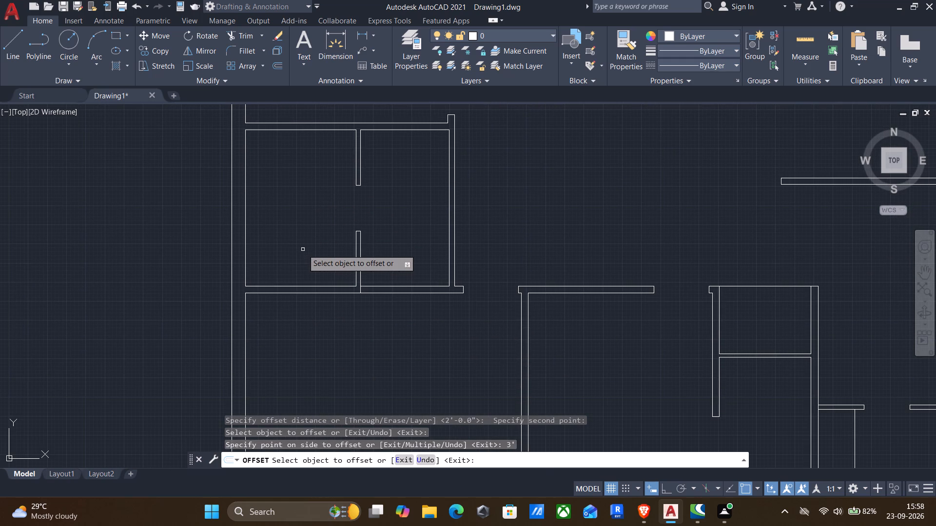
pyautogui.press('Return')
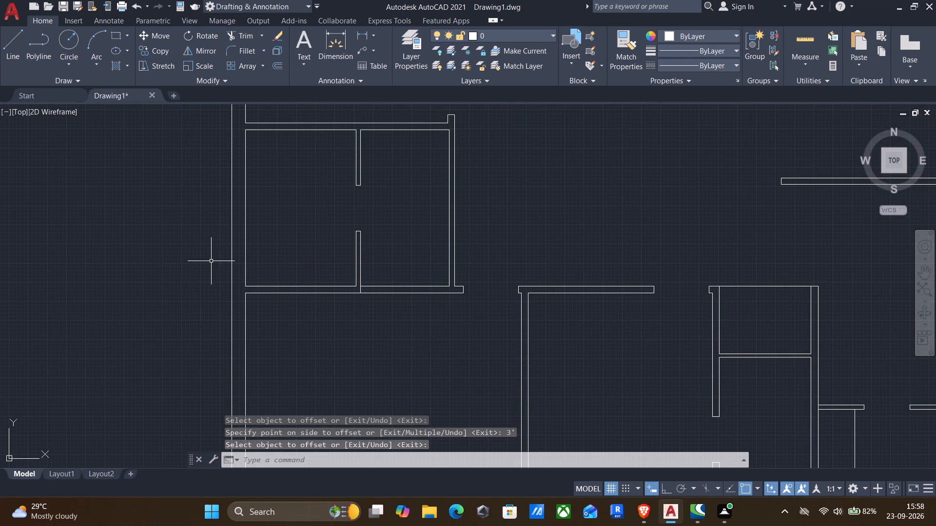
# Draw a horizontal line across the left exterior wall near the lower-left corner of the small room below.
pyautogui.press('l')
pyautogui.press('Return')
pyautogui.scroll(3, 231, 269)
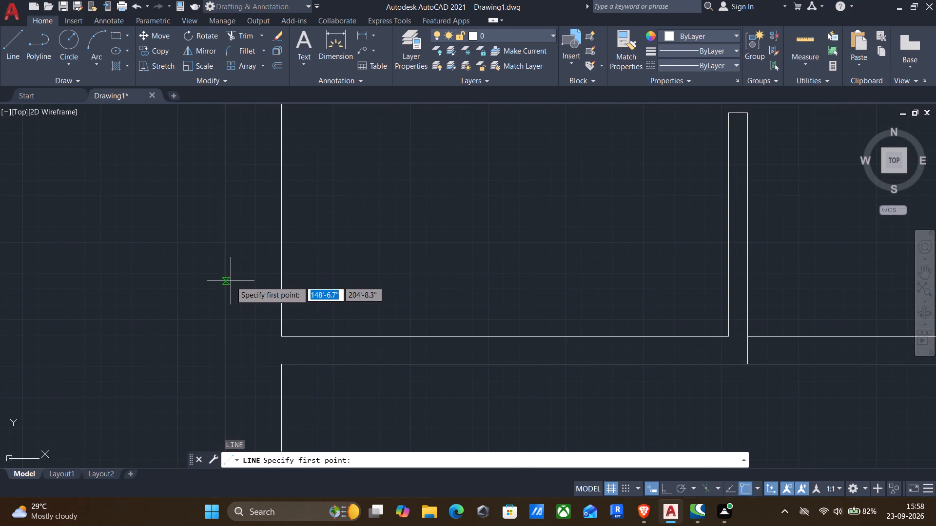
pyautogui.click(225, 298)
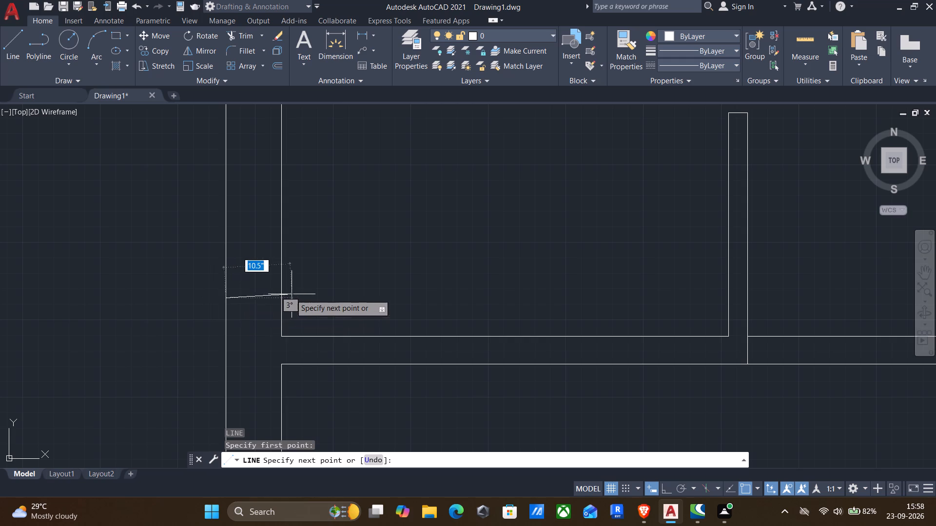
pyautogui.click(284, 298)
pyautogui.press('Return')
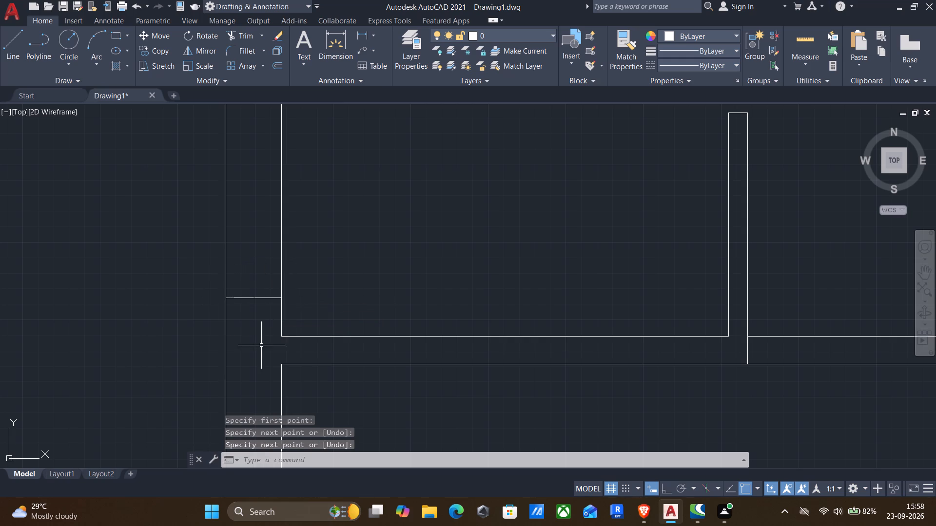
# Offset the line across the small room's exterior wall 2' upward.
pyautogui.press('o')
pyautogui.press('Return')
pyautogui.moveTo(249, 315); pyautogui.dragTo(271, 239)
pyautogui.click(254, 261)
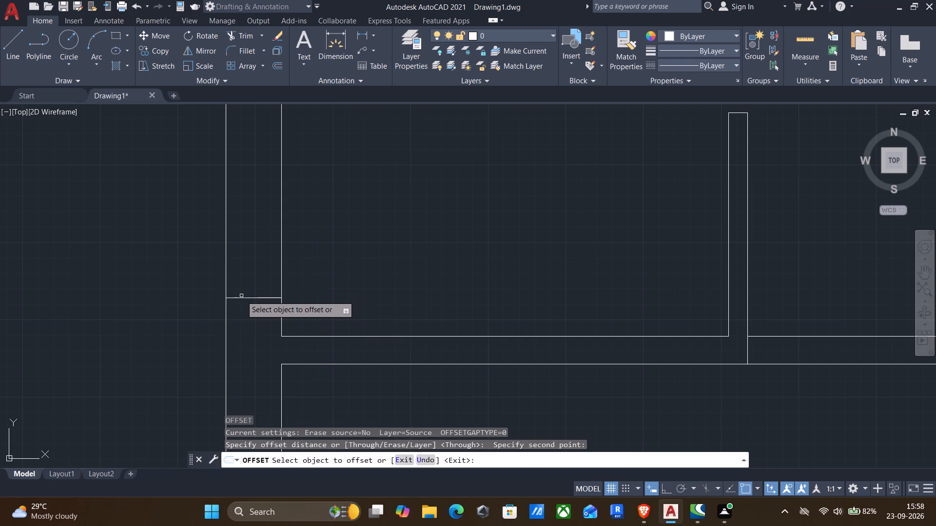
pyautogui.click(240, 298)
pyautogui.press('2')
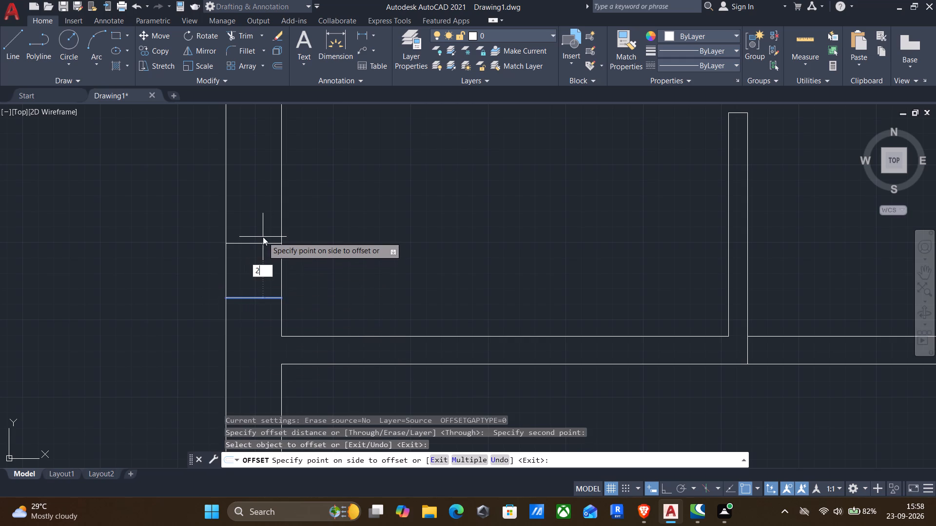
pyautogui.press("'")
pyautogui.press('Return')
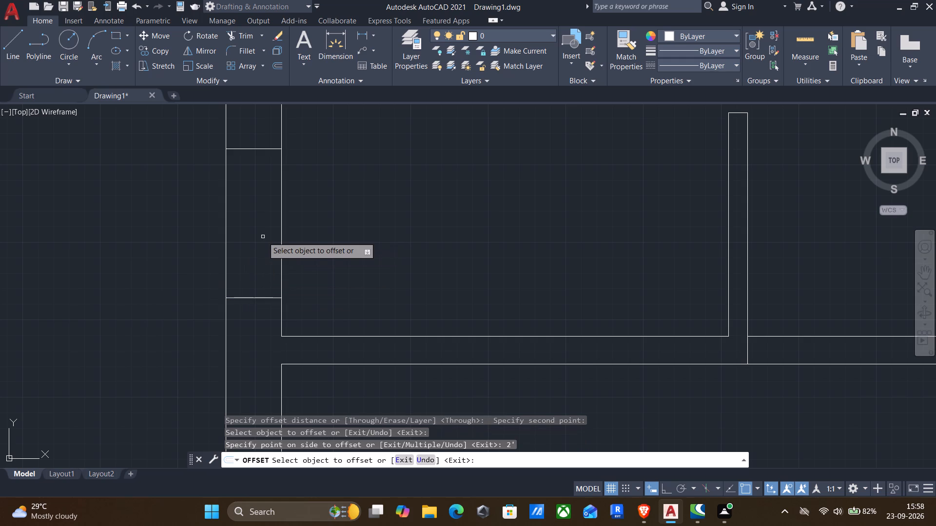
pyautogui.scroll(-2, 263, 237)
pyautogui.moveTo(265, 280); pyautogui.dragTo(265, 258, button='middle')
pyautogui.moveTo(311, 304); pyautogui.dragTo(325, 227, button='middle')
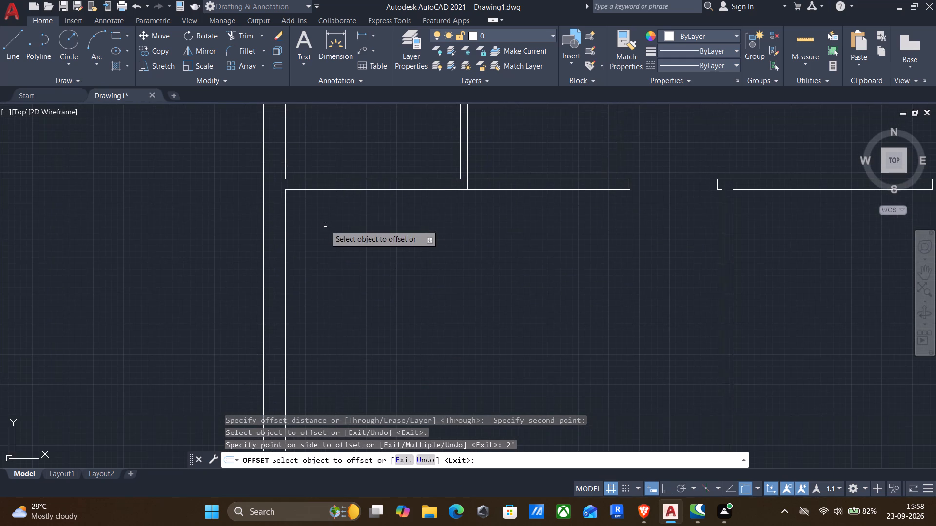
pyautogui.scroll(-1, 332, 243)
pyautogui.moveTo(337, 268); pyautogui.dragTo(361, 184, button='middle')
pyautogui.moveTo(439, 275); pyautogui.dragTo(439, 276, button='middle')
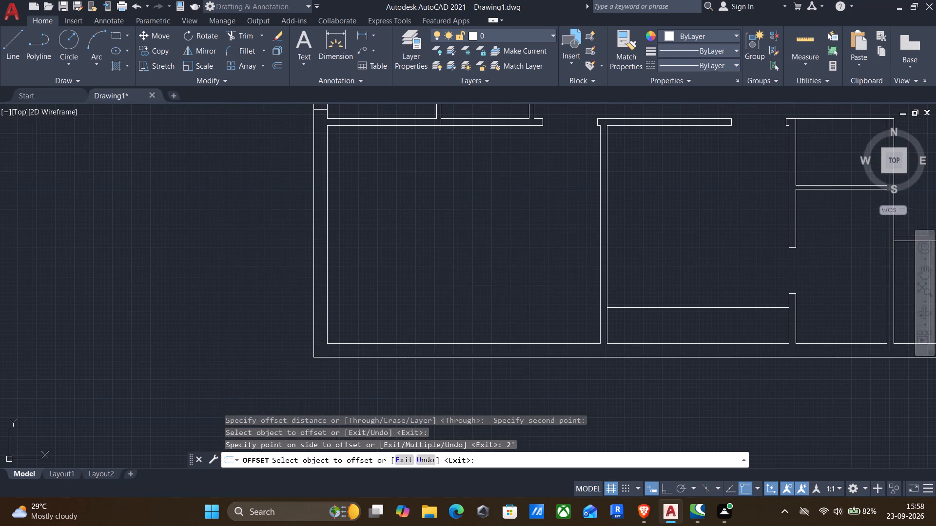
pyautogui.moveTo(439, 276); pyautogui.dragTo(454, 224, button='middle')
pyautogui.moveTo(462, 189); pyautogui.dragTo(500, 282, button='middle')
pyautogui.press('Return')
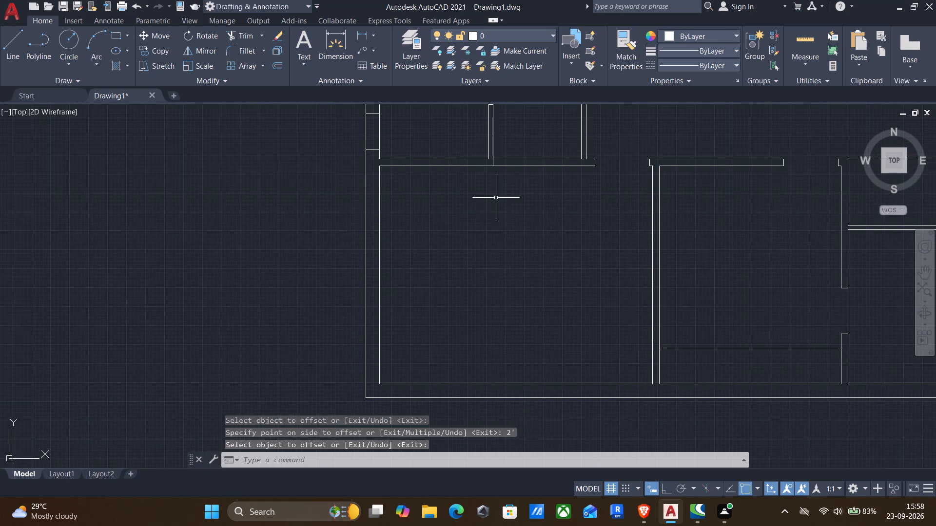
# Offset the inner face of the bottom-left room's top wall 2' downward into the room.
pyautogui.press('Return')
pyautogui.moveTo(460, 167); pyautogui.dragTo(461, 178)
pyautogui.click(453, 231)
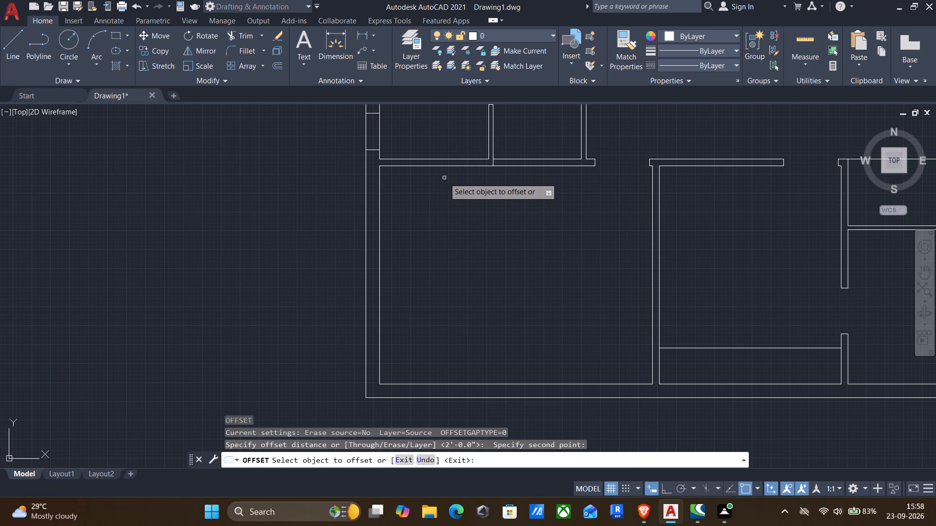
pyautogui.click(438, 166)
pyautogui.write("2'")
pyautogui.press('Return')
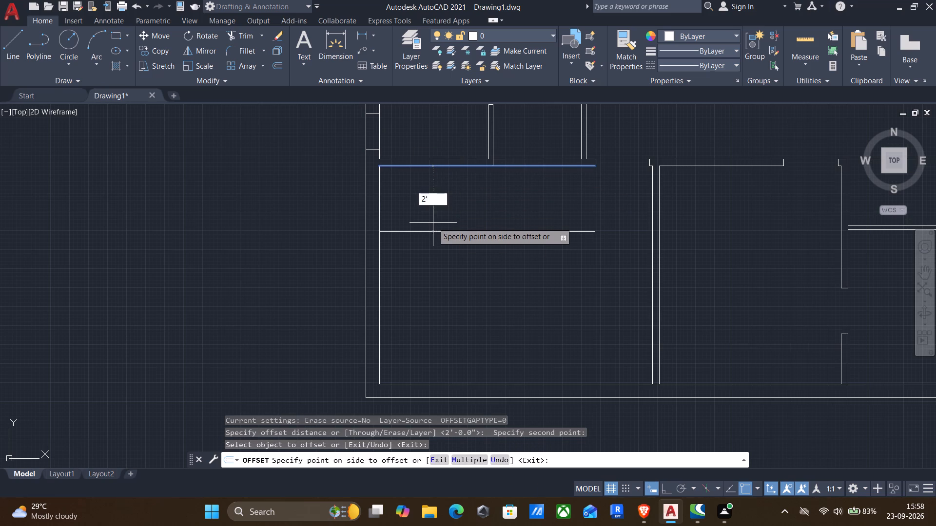
pyautogui.press('Return')
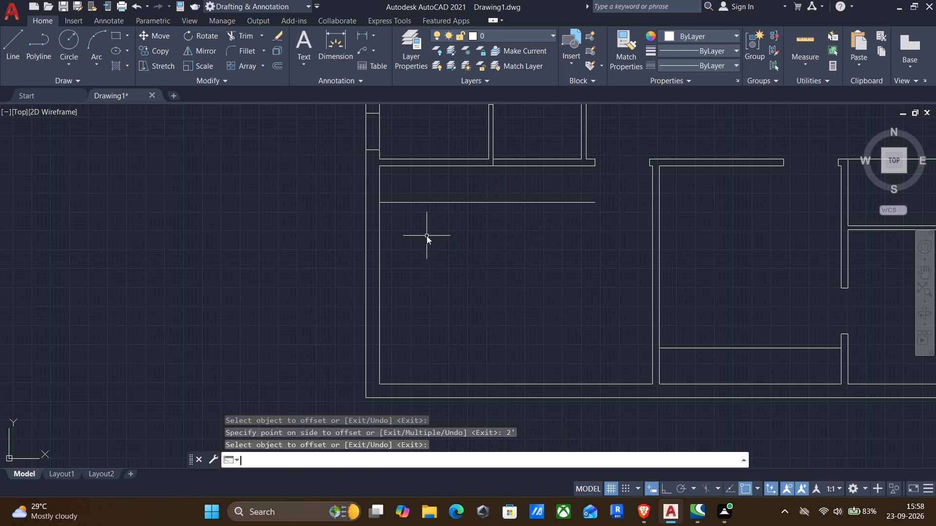
# Draw a horizontal line across the bottom-left room's left exterior wall, below the 2' offset line.
pyautogui.press('l')
pyautogui.press('Return')
pyautogui.scroll(3, 389, 228)
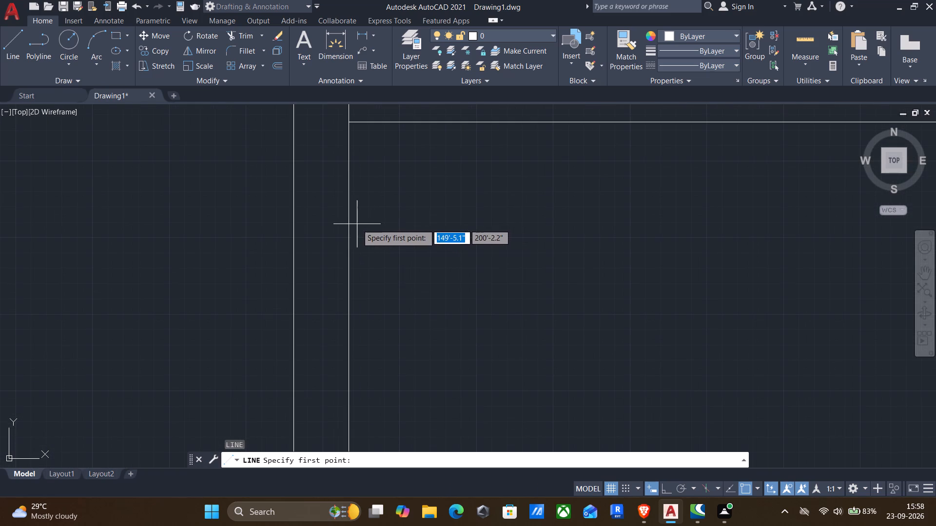
pyautogui.click(350, 218)
pyautogui.click(288, 218)
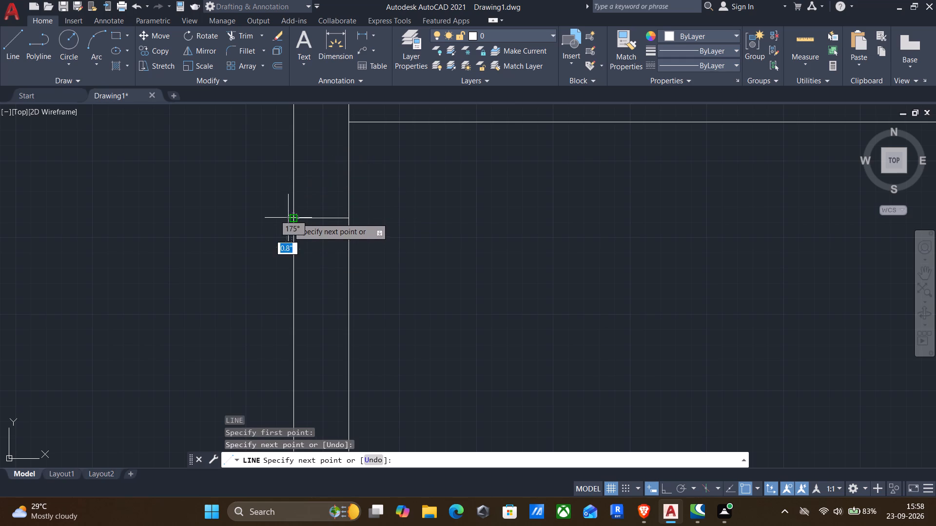
pyautogui.press('Return')
# Offset the line across the bottom-left room's left exterior wall downward twice, 2' each time, to mark a two-part opening.
pyautogui.press('o')
pyautogui.press('Return')
pyautogui.moveTo(319, 209); pyautogui.dragTo(321, 221)
pyautogui.moveTo(318, 263); pyautogui.dragTo(319, 261)
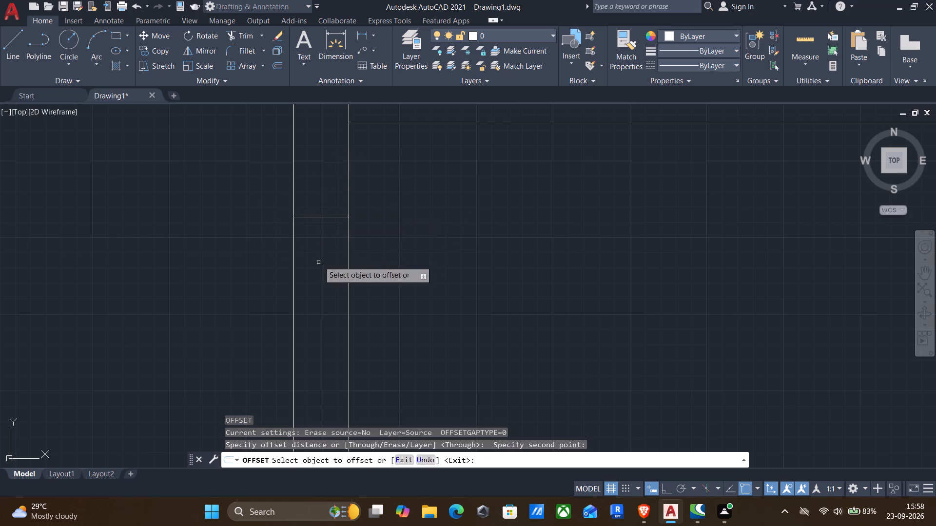
pyautogui.moveTo(319, 261); pyautogui.dragTo(322, 251)
pyautogui.click(320, 217)
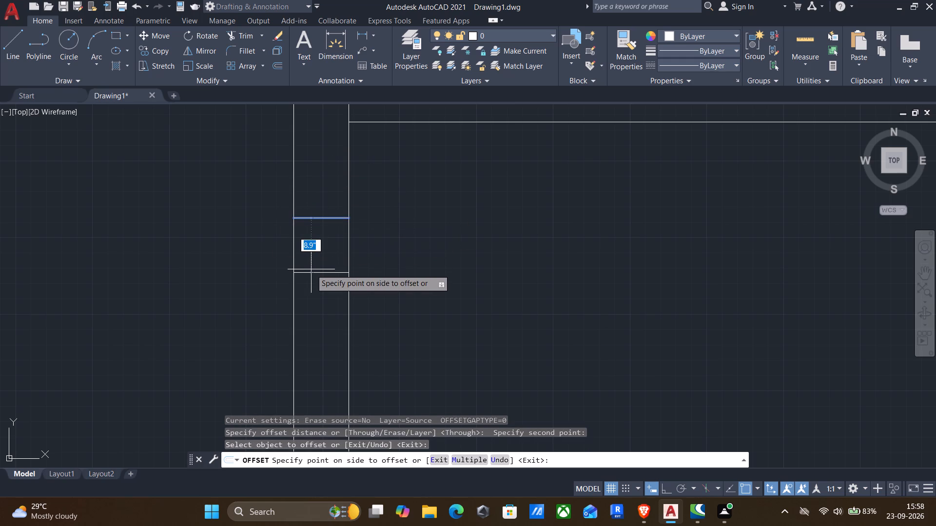
pyautogui.write("2'")
pyautogui.press('Return')
pyautogui.scroll(-2, 328, 323)
pyautogui.click(330, 340)
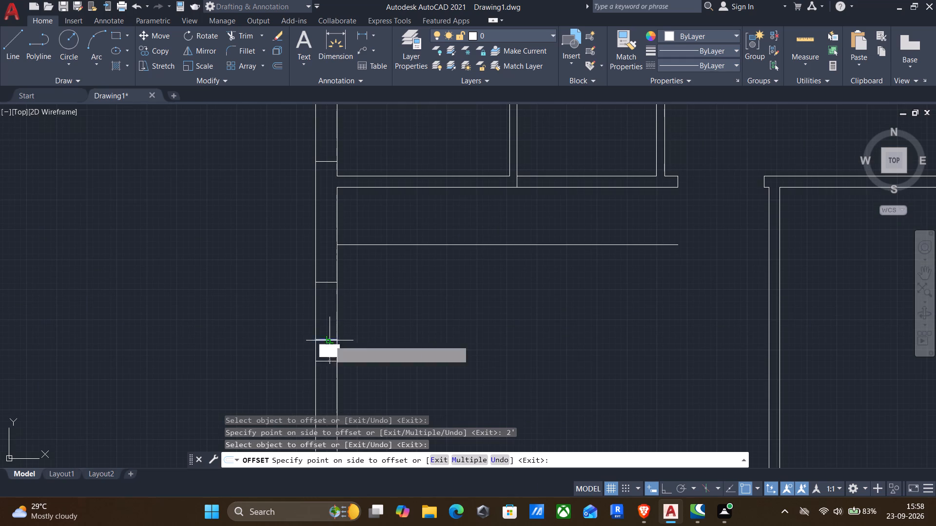
pyautogui.press('2')
pyautogui.press("'")
pyautogui.press('Return')
pyautogui.scroll(-1, 352, 278)
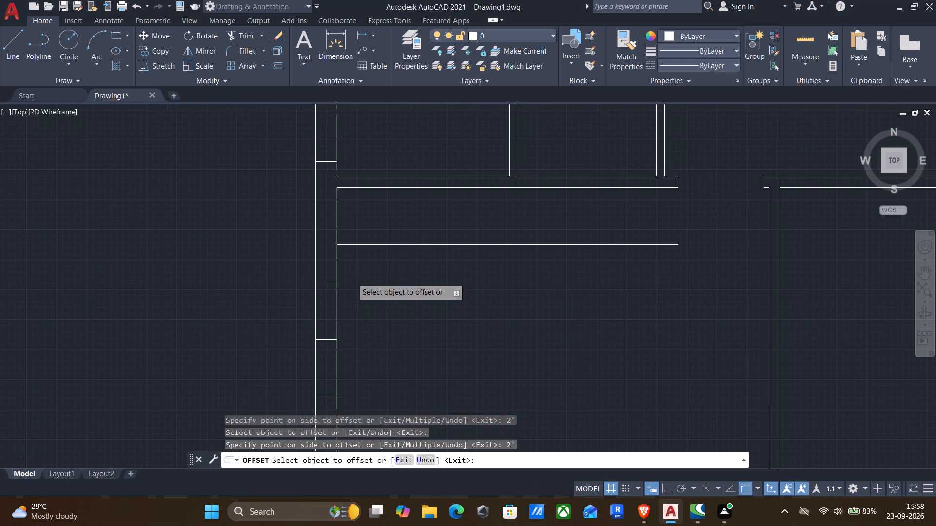
pyautogui.moveTo(357, 267); pyautogui.dragTo(403, 156, button='middle')
pyautogui.moveTo(475, 248); pyautogui.dragTo(448, 164, button='middle')
pyautogui.moveTo(528, 278); pyautogui.dragTo(386, 287, button='middle')
pyautogui.press('Return')
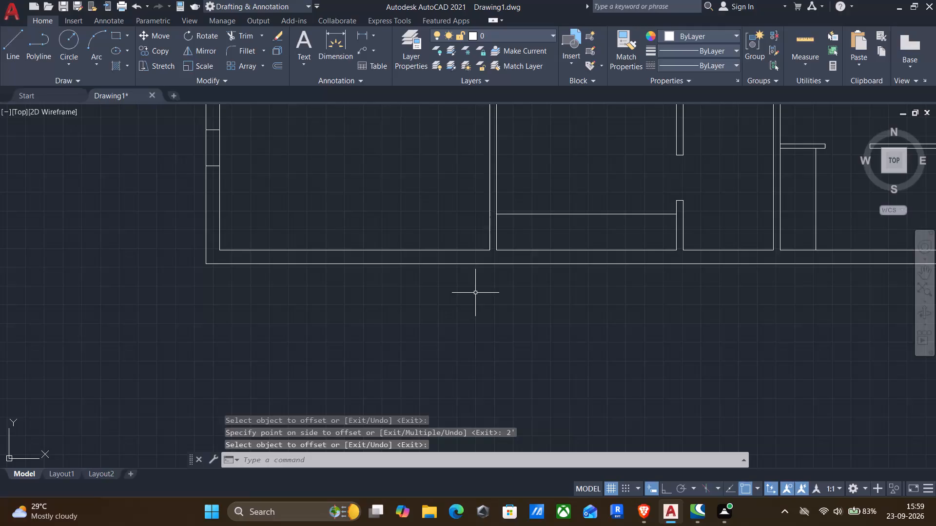
# Draw a vertical line across the bottom exterior wall near the bottom-left room's lower-right corner.
pyautogui.press('l')
pyautogui.press('Return')
pyautogui.scroll(2, 490, 262)
pyautogui.click(465, 240)
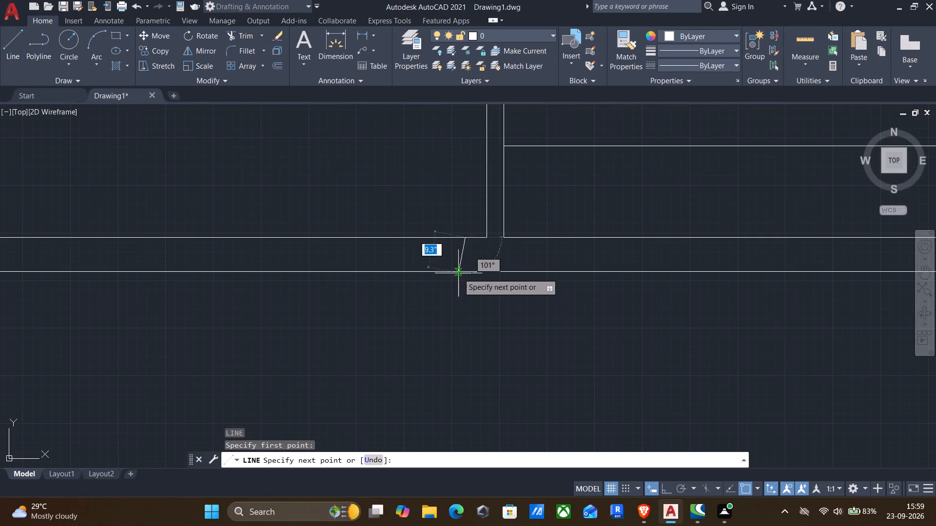
pyautogui.click(463, 270)
pyautogui.press('Return')
# Offset the vertical line below the bottom-left room toward the left twice, 1'6" each time.
pyautogui.press('o')
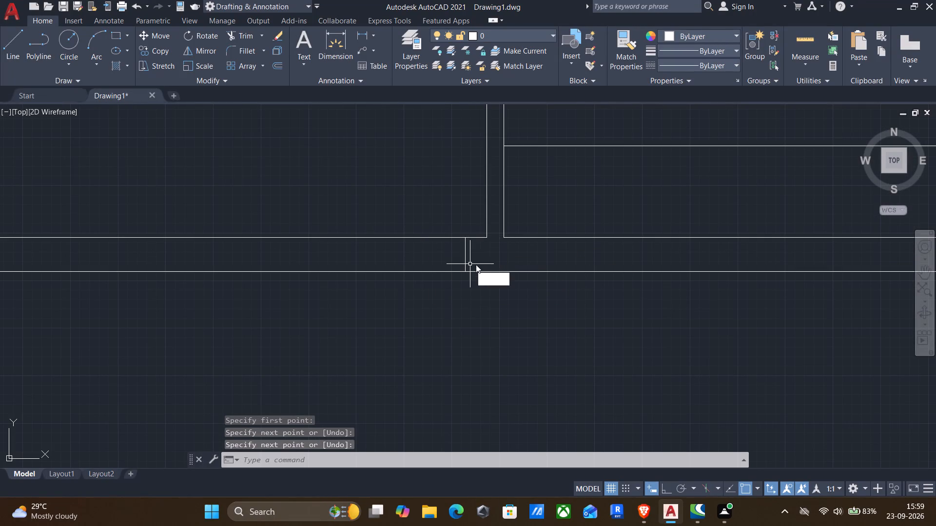
pyautogui.press('Return')
pyautogui.moveTo(474, 252); pyautogui.dragTo(470, 256)
pyautogui.click(447, 260)
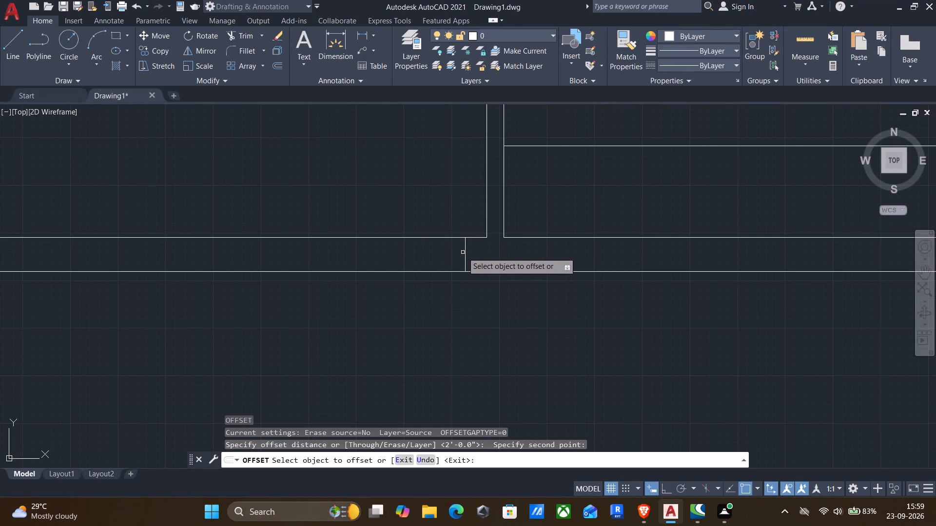
pyautogui.click(461, 253)
pyautogui.click(466, 253)
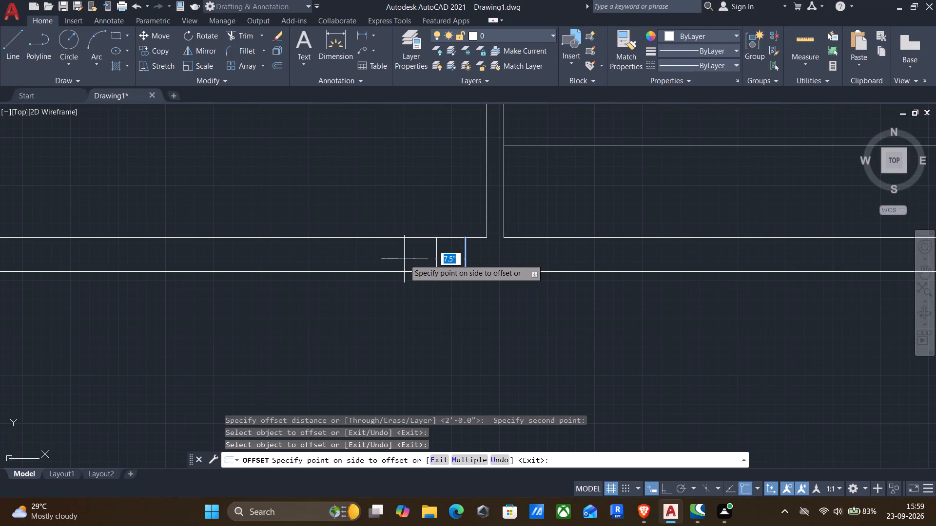
pyautogui.press('2')
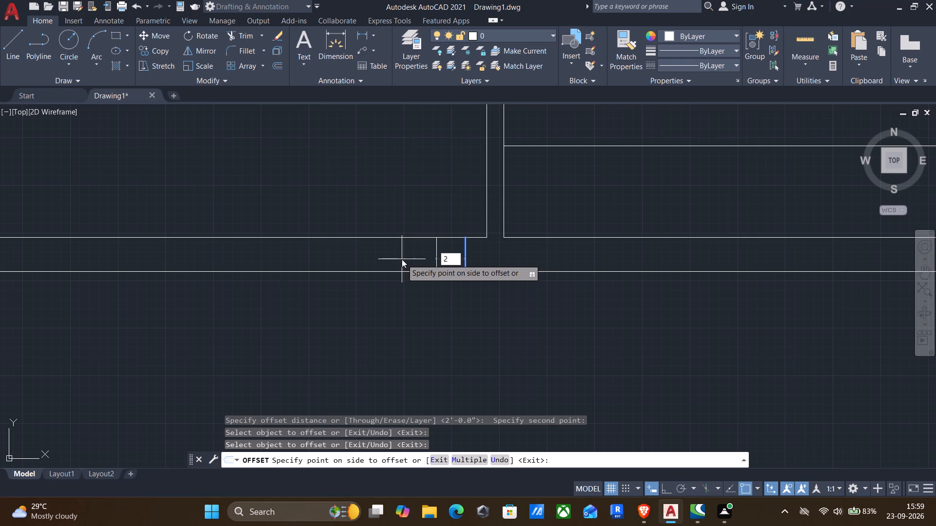
pyautogui.press('BackSpace')
pyautogui.write("1'3")
pyautogui.press('BackSpace')
pyautogui.write('6"')
pyautogui.press('Return')
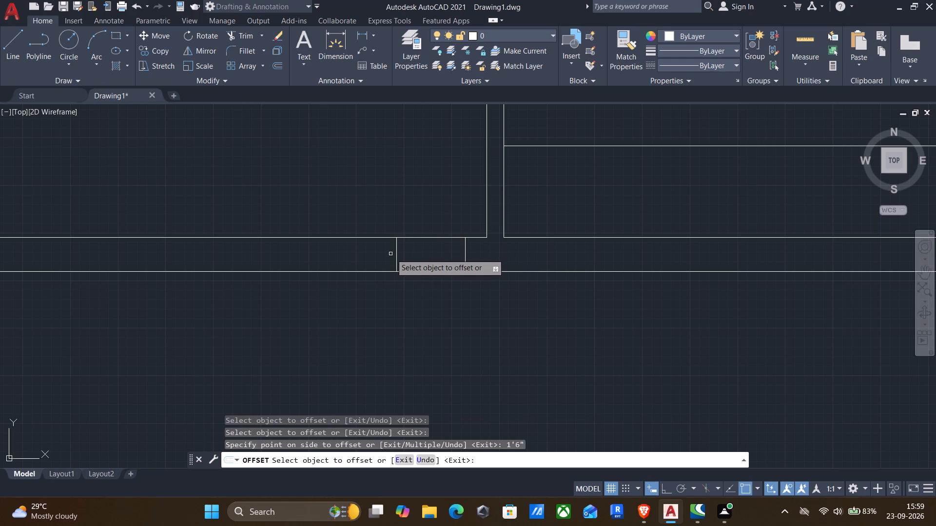
pyautogui.click(396, 253)
pyautogui.press('1')
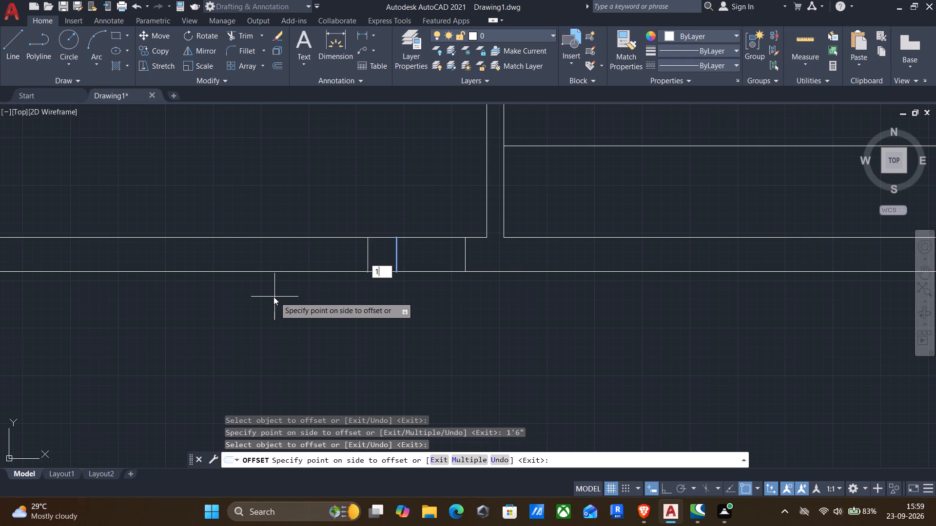
pyautogui.press("'")
pyautogui.write('6"')
pyautogui.press('Return')
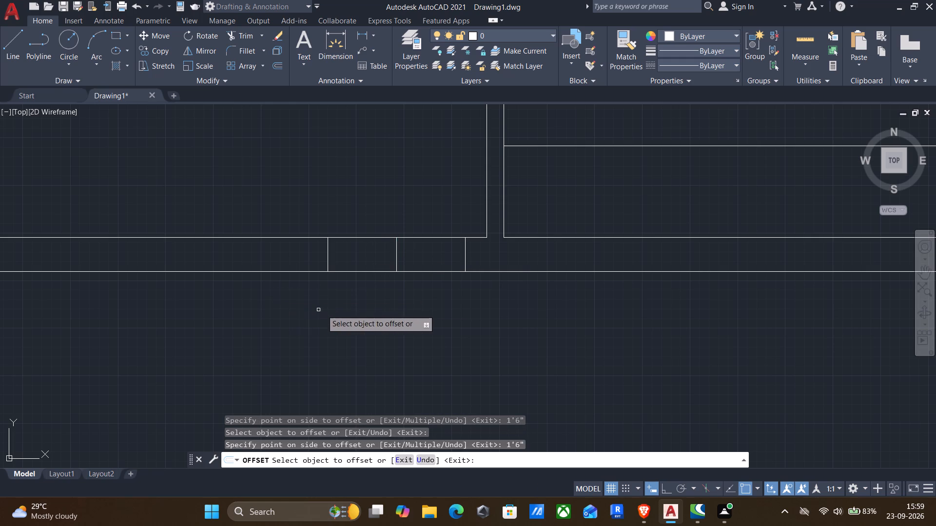
pyautogui.scroll(-2, 367, 318)
pyautogui.moveTo(469, 325); pyautogui.dragTo(349, 304, button='middle')
pyautogui.press('Return')
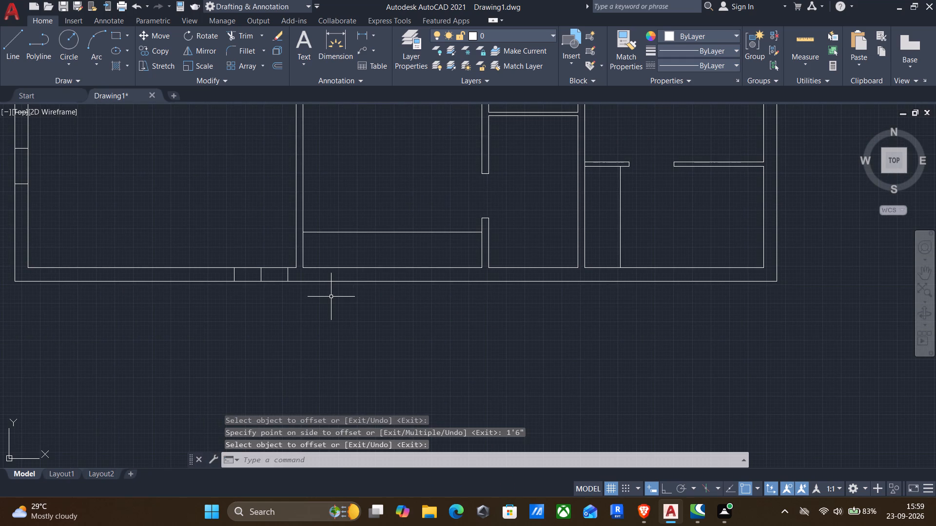
# Draw a vertical line across the bottom exterior wall near the lower-right corner of the adjacent room with the 2' built-in.
pyautogui.press('o')
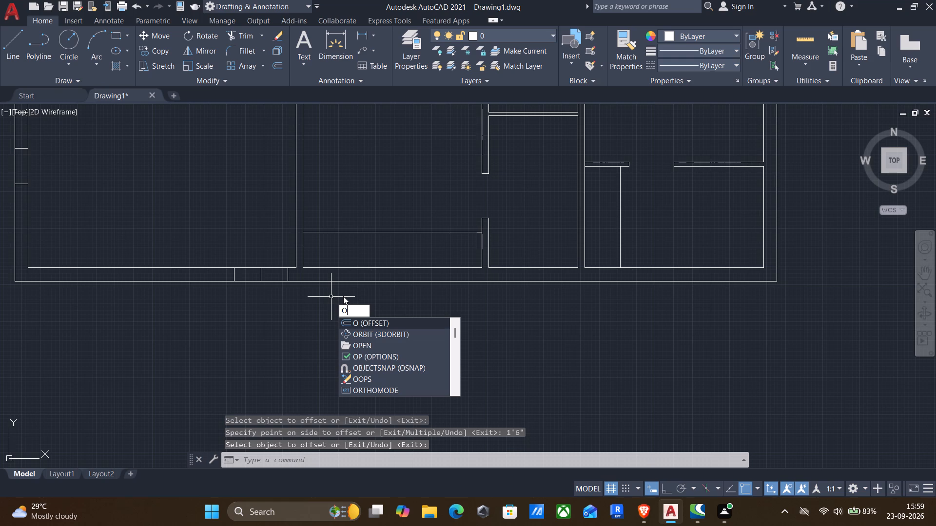
pyautogui.press('Escape')
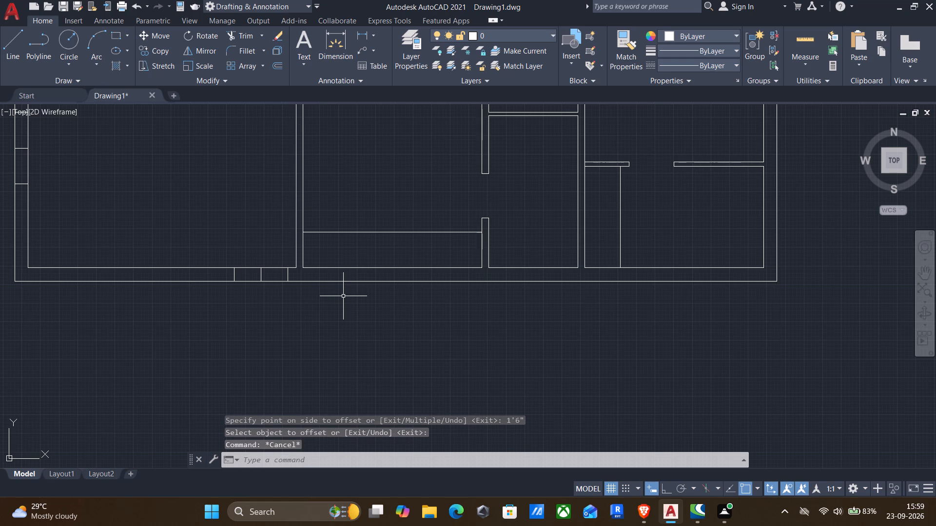
pyautogui.press('l')
pyautogui.press('Return')
pyautogui.scroll(2, 344, 296)
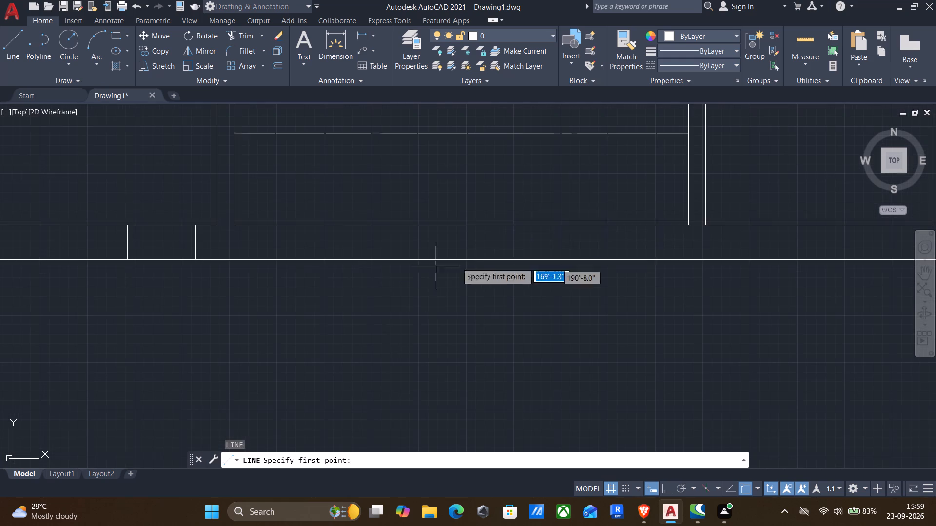
pyautogui.click(642, 224)
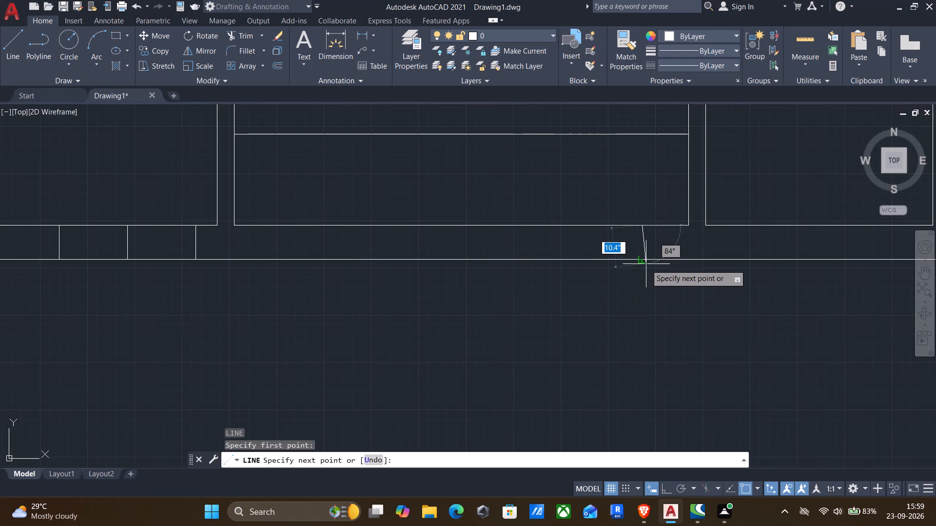
pyautogui.click(643, 262)
pyautogui.press('Return')
# Offset the new vertical line below the adjacent room toward the left twice, 1'6" each time.
pyautogui.press('o')
pyautogui.press('Return')
pyautogui.click(638, 239)
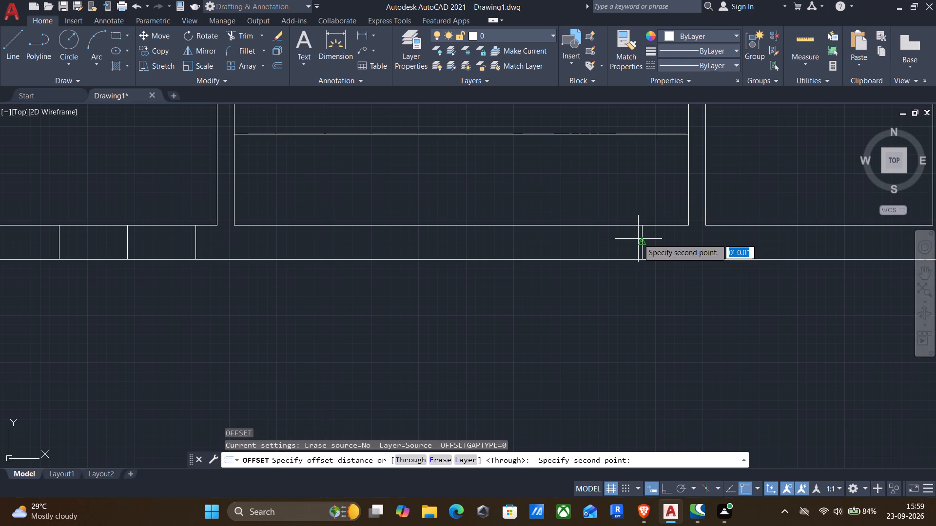
pyautogui.click(603, 245)
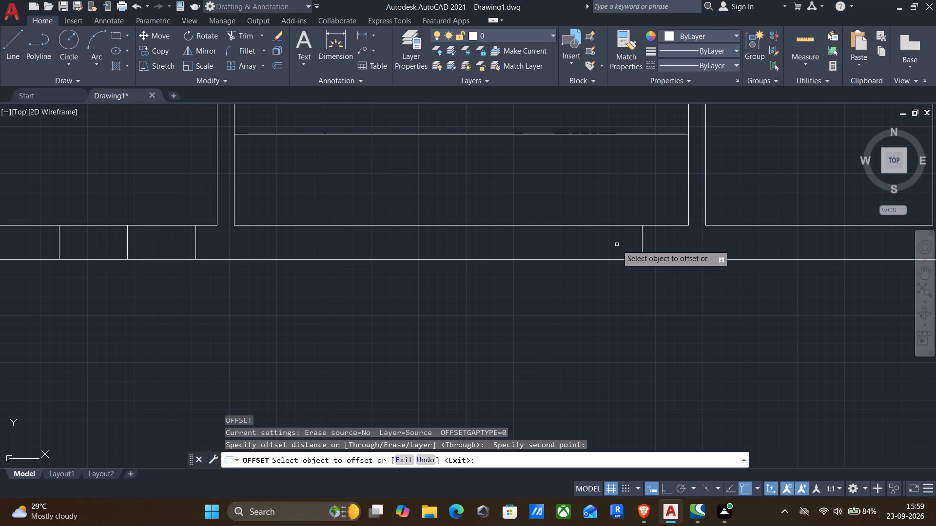
pyautogui.click(641, 240)
pyautogui.write("1'")
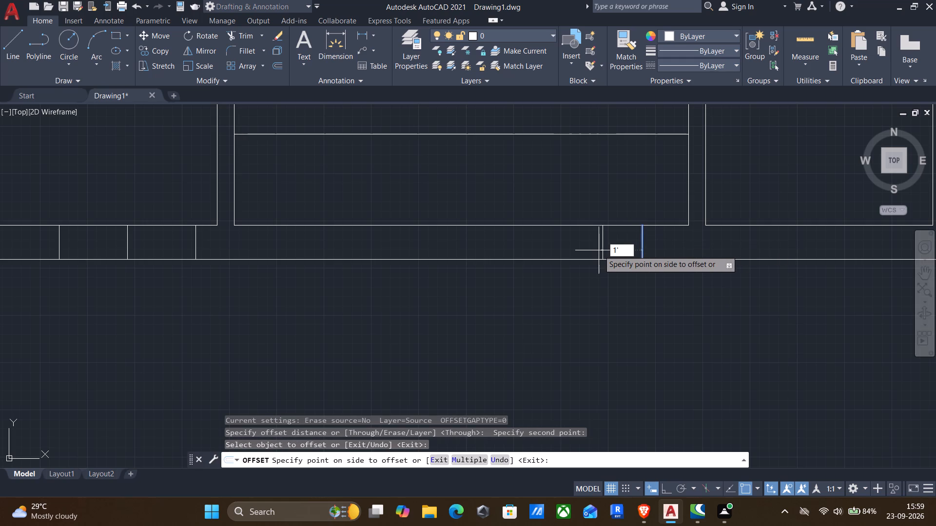
pyautogui.press('3')
pyautogui.press('BackSpace')
pyautogui.write('6"')
pyautogui.press('Return')
pyautogui.click(573, 252)
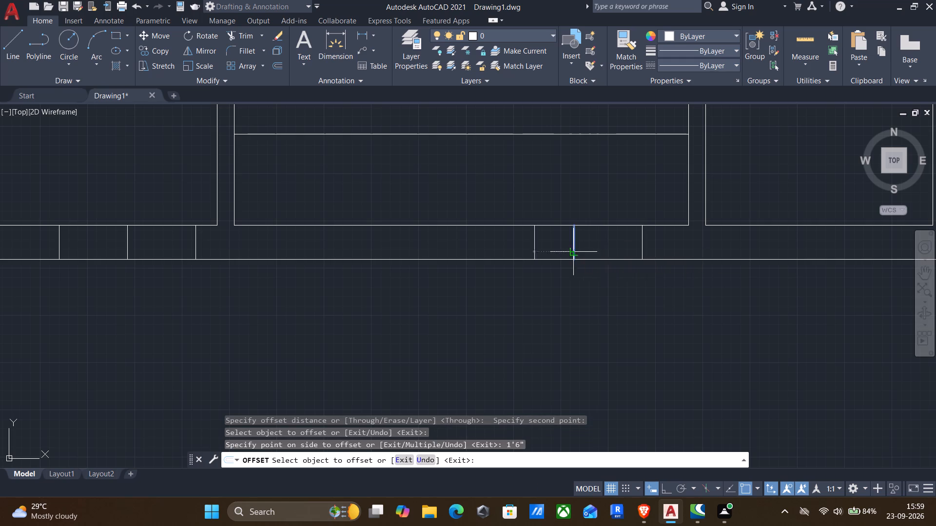
pyautogui.write('1\'6"')
pyautogui.press('Return')
pyautogui.scroll(-2, 456, 269)
pyautogui.moveTo(461, 306); pyautogui.dragTo(414, 276, button='middle')
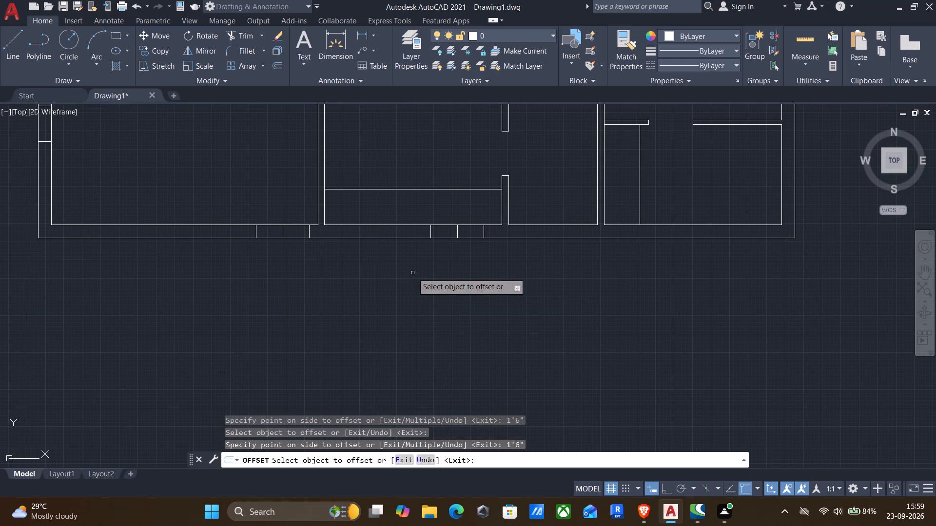
pyautogui.moveTo(458, 304); pyautogui.dragTo(370, 274, button='middle')
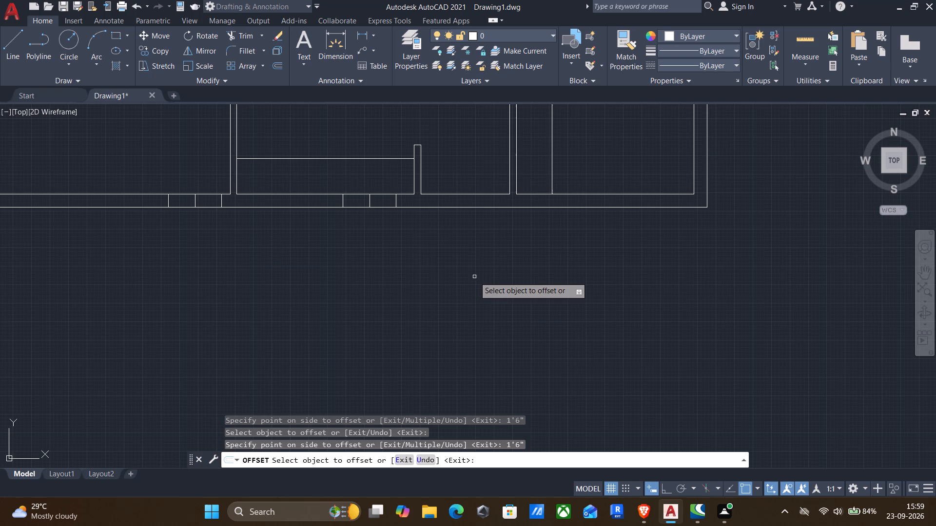
pyautogui.moveTo(473, 283); pyautogui.dragTo(473, 332, button='middle')
pyautogui.scroll(-1, 473, 333)
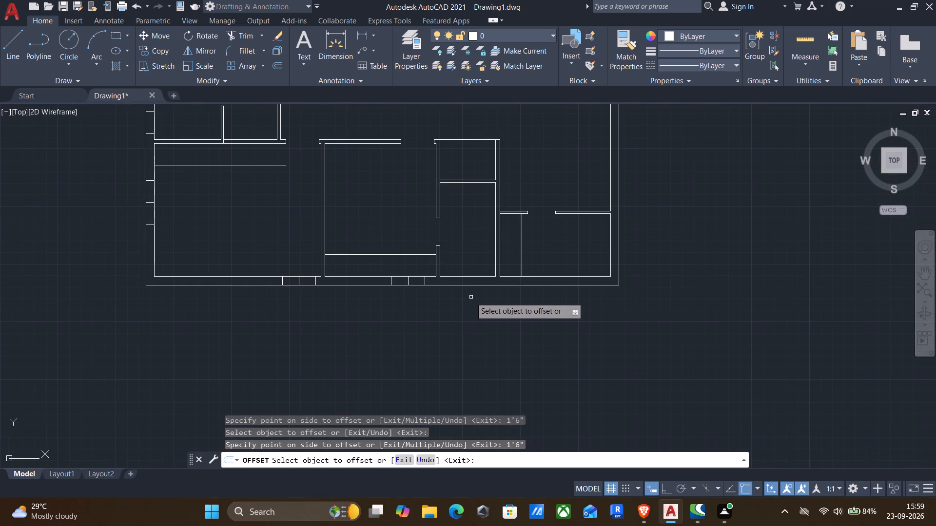
pyautogui.press('Return')
# Draw a vertical line across the bottom exterior wall near the lower-right corner of the narrow room.
pyautogui.press('l')
pyautogui.press('Return')
pyautogui.scroll(1, 480, 277)
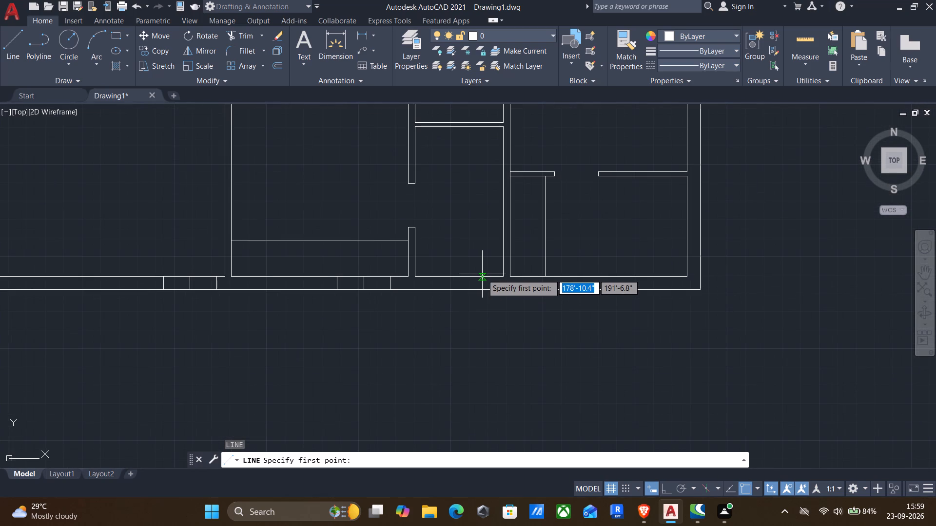
pyautogui.scroll(2, 489, 285)
pyautogui.click(488, 262)
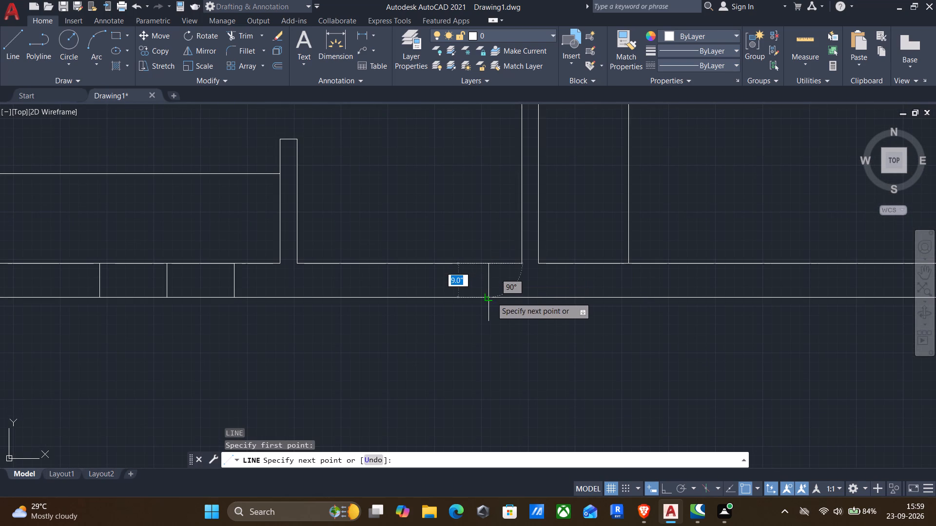
pyautogui.click(491, 297)
pyautogui.press('Return')
# Offset the vertical line below the narrow room 2' to the left.
pyautogui.press('o')
pyautogui.press('Return')
pyautogui.moveTo(482, 280); pyautogui.dragTo(469, 288)
pyautogui.click(474, 285)
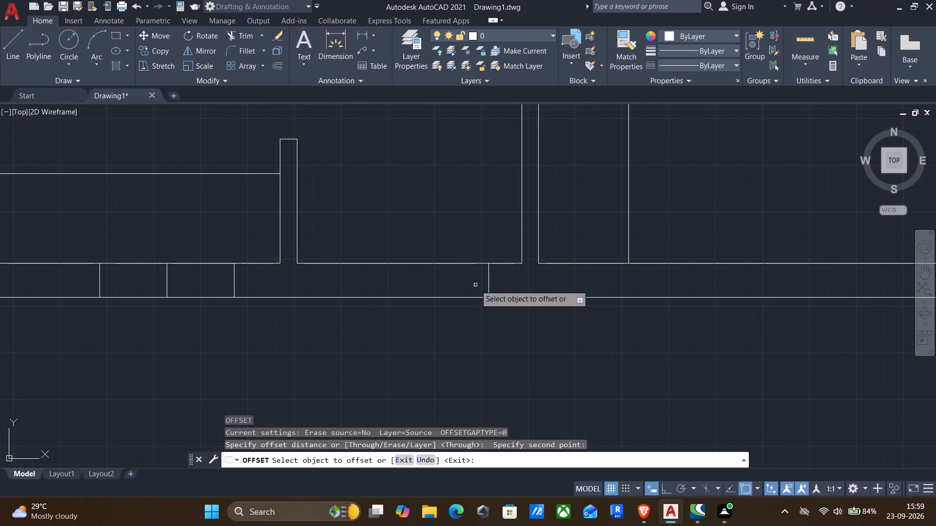
pyautogui.click(487, 280)
pyautogui.press('2')
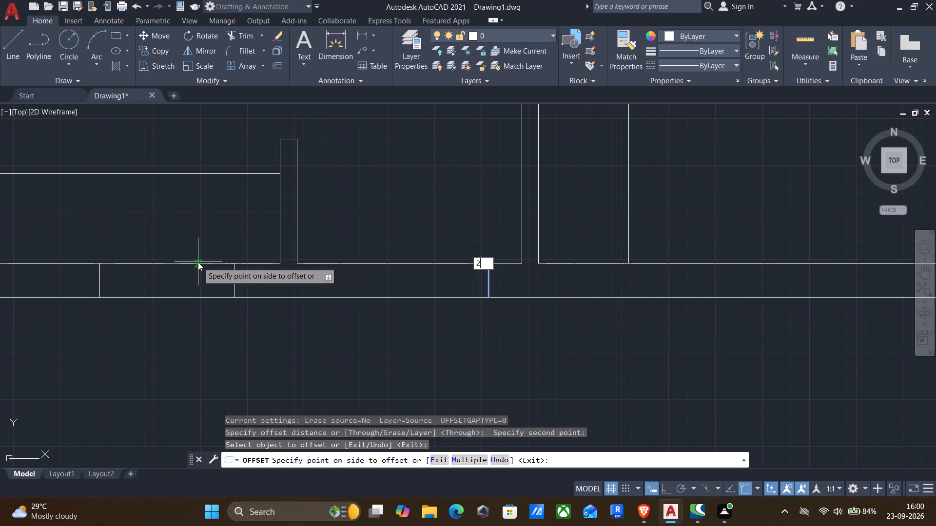
pyautogui.press("'")
pyautogui.press('Return')
pyautogui.scroll(-2, 311, 327)
pyautogui.moveTo(396, 350); pyautogui.dragTo(296, 303, button='middle')
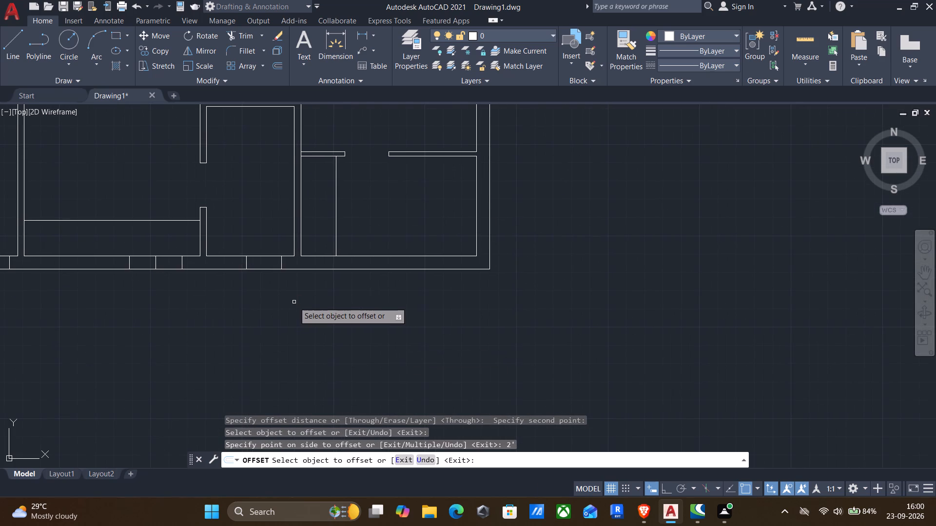
pyautogui.moveTo(292, 305); pyautogui.dragTo(319, 405, button='middle')
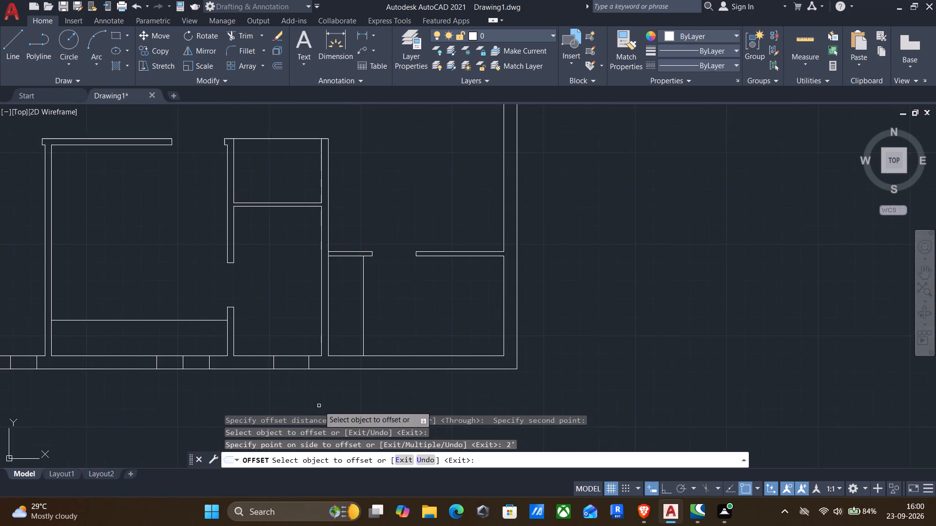
pyautogui.scroll(-2, 319, 406)
pyautogui.moveTo(349, 277); pyautogui.dragTo(346, 330, button='middle')
pyautogui.press('Return')
# Draw a vertical line across the top exterior wall above the upper-right room.
pyautogui.press('l')
pyautogui.press('Return')
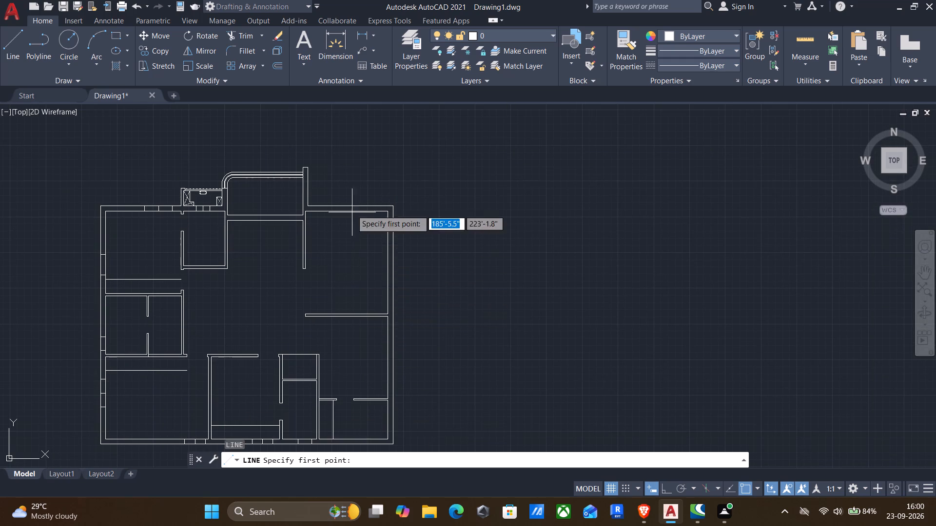
pyautogui.scroll(2, 345, 186)
pyautogui.click(357, 239)
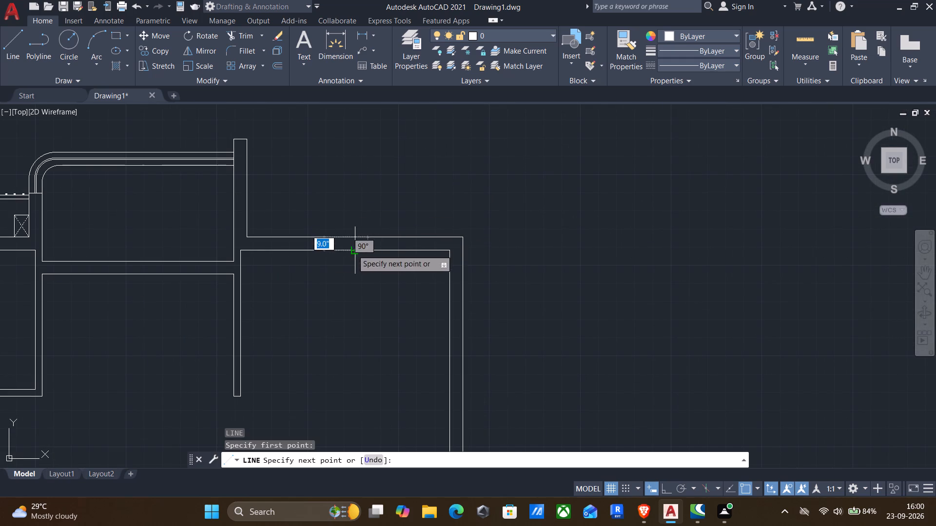
pyautogui.scroll(2, 352, 251)
pyautogui.click(355, 245)
pyautogui.press('Return')
# Offset the new vertical line above the upper-right room 2'5" to each side.
pyautogui.press('o')
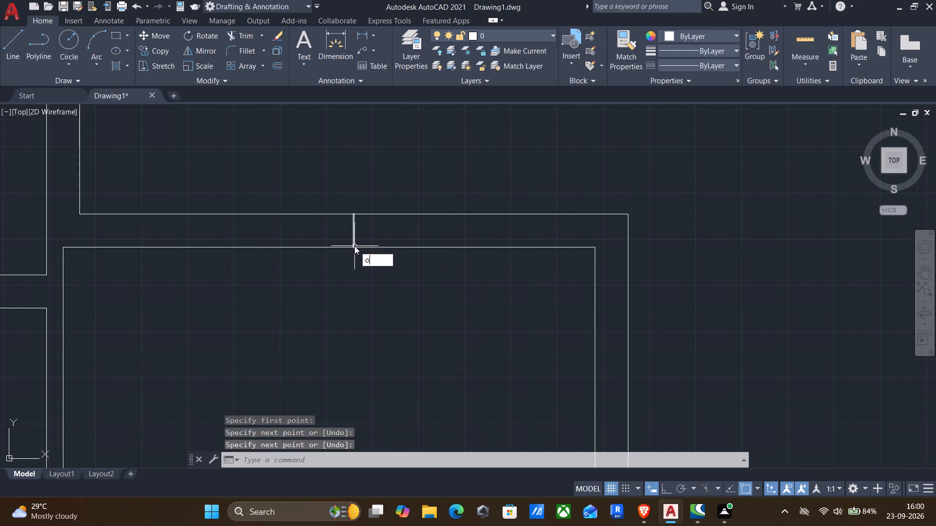
pyautogui.press('Return')
pyautogui.click(348, 231)
pyautogui.click(389, 231)
pyautogui.click(353, 235)
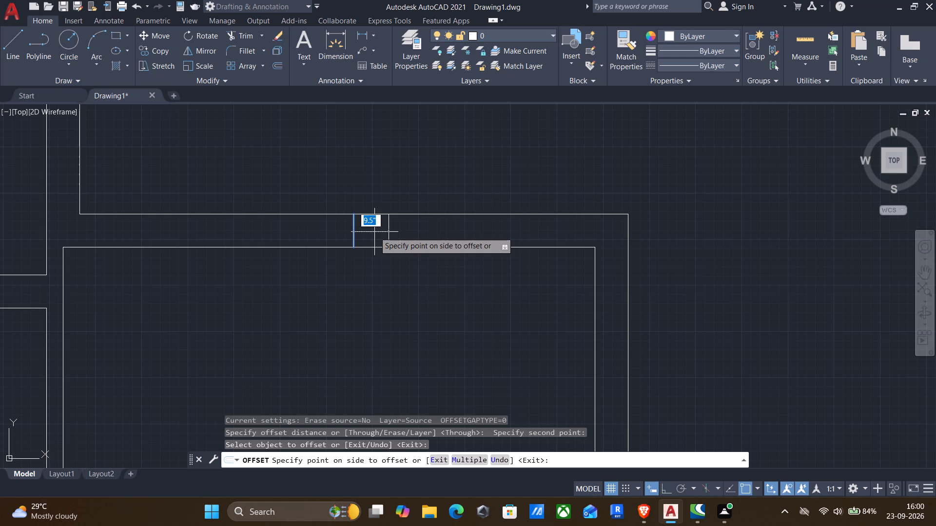
pyautogui.write('2\'5"')
pyautogui.press('Return')
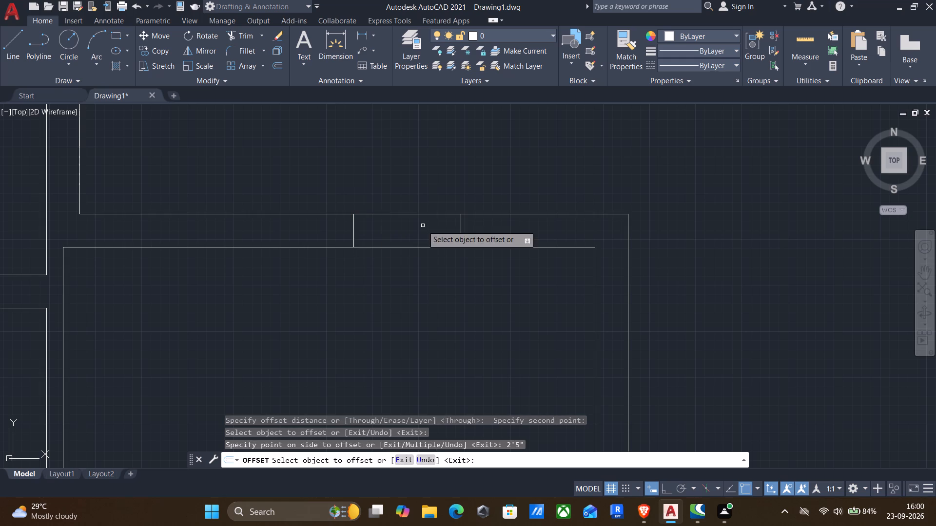
pyautogui.click(355, 225)
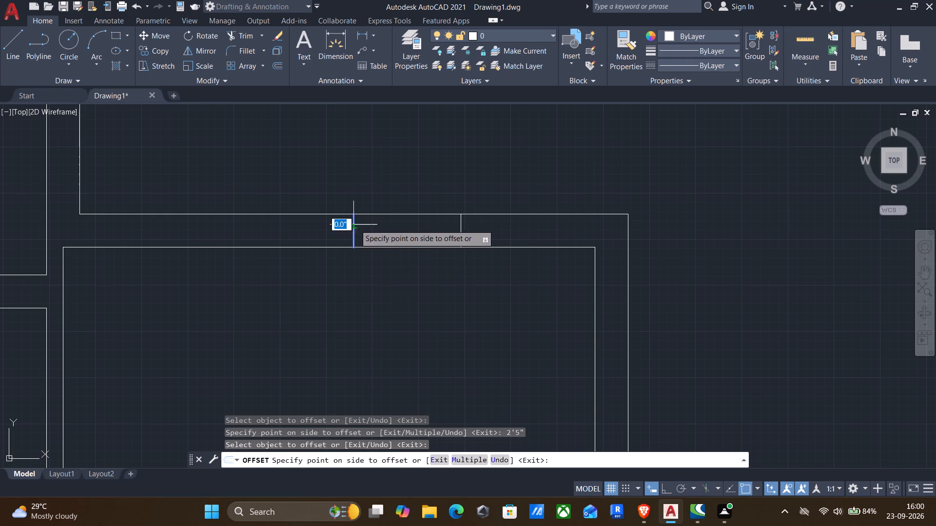
pyautogui.write('2\'5"')
pyautogui.press('Return')
pyautogui.press('Return')
# Draw a horizontal centre line through the upper-right room's window opening, between the midpoints of its two outer lines.
pyautogui.scroll(-2, 270, 306)
pyautogui.moveTo(280, 314); pyautogui.dragTo(346, 187, button='middle')
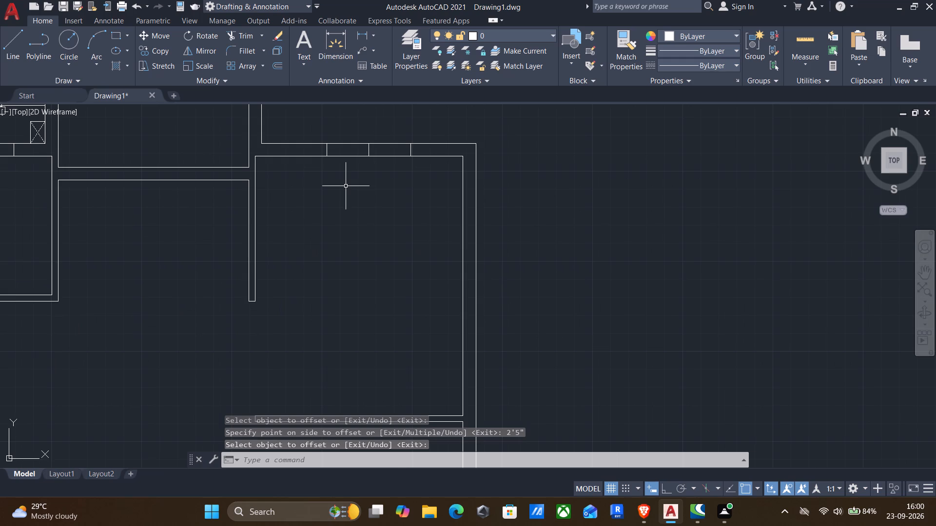
pyautogui.moveTo(345, 200); pyautogui.dragTo(416, 237, button='middle')
pyautogui.press('l')
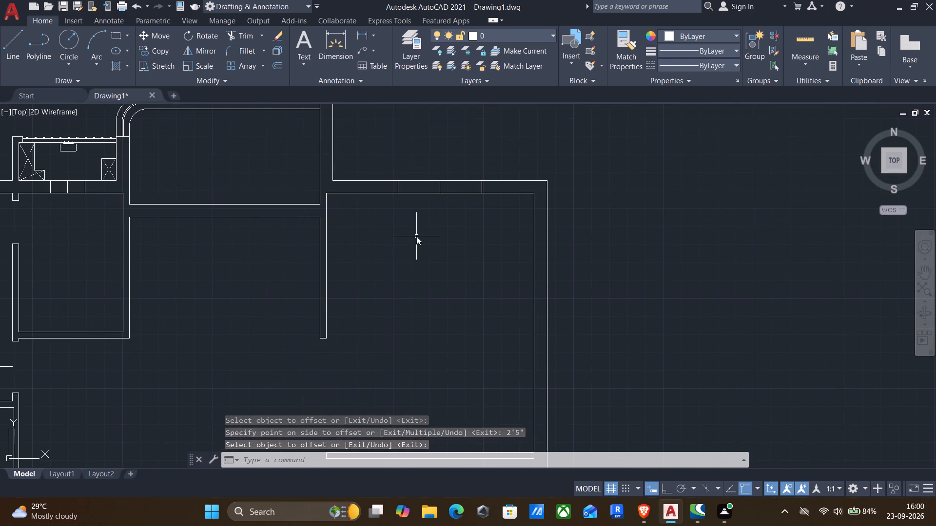
pyautogui.press('Return')
pyautogui.scroll(3, 473, 187)
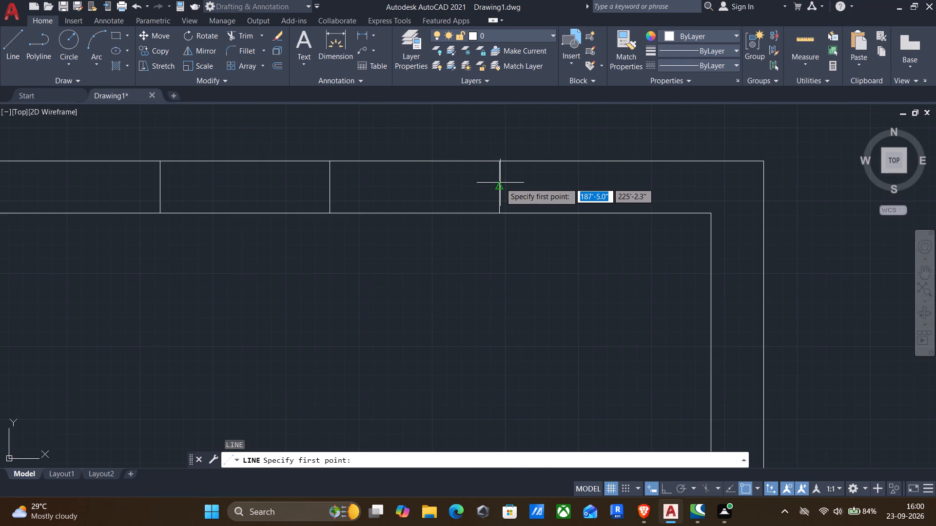
pyautogui.click(498, 185)
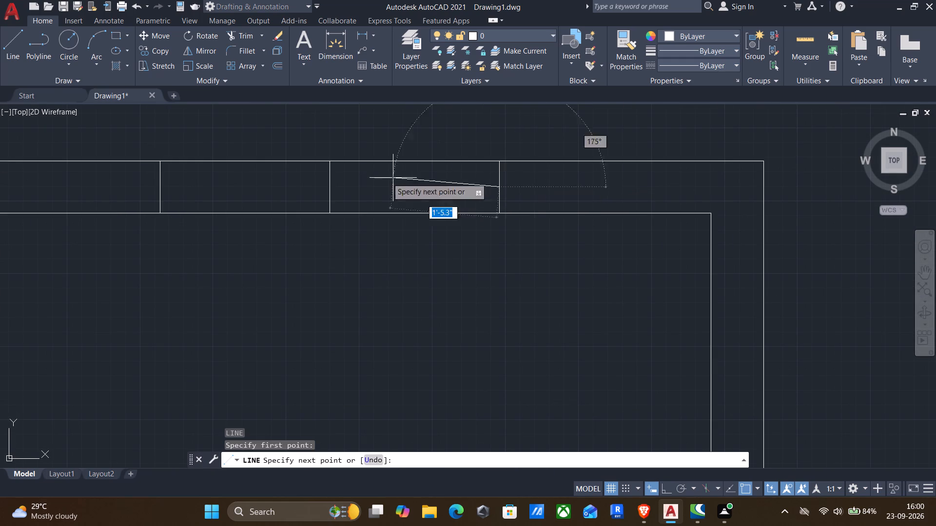
pyautogui.click(162, 182)
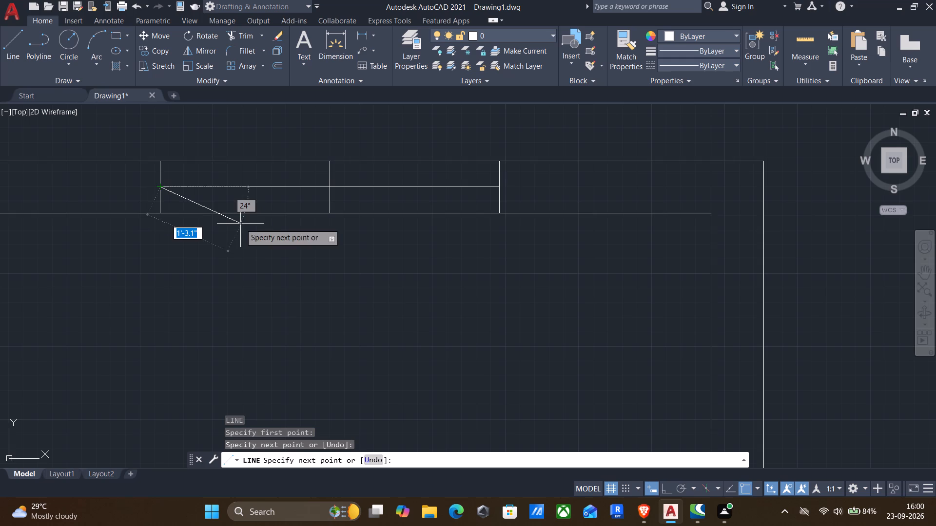
pyautogui.press('Return')
# Draw a horizontal centre line across the window opening in the wall directly below the projection room.
pyautogui.scroll(-3, 210, 241)
pyautogui.moveTo(229, 276); pyautogui.dragTo(441, 282, button='middle')
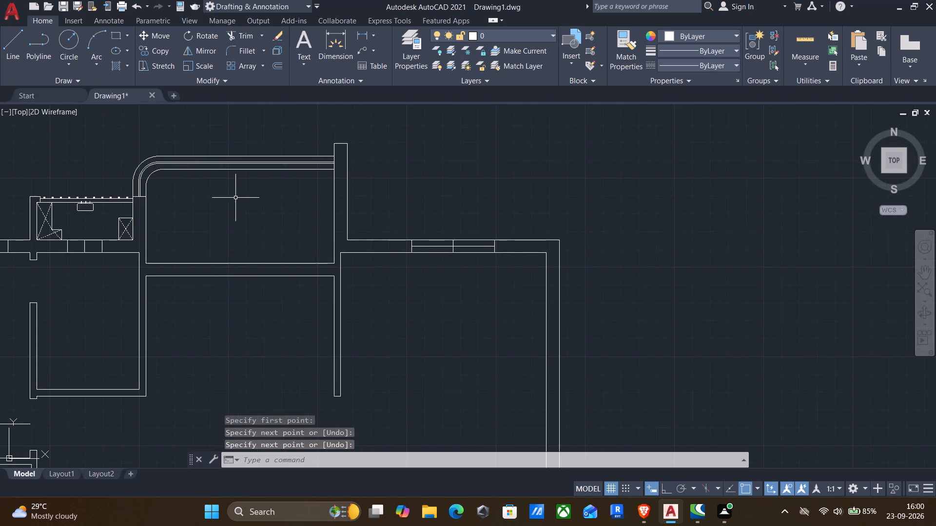
pyautogui.moveTo(236, 201); pyautogui.dragTo(457, 223, button='middle')
pyautogui.scroll(3, 318, 281)
pyautogui.press('Return')
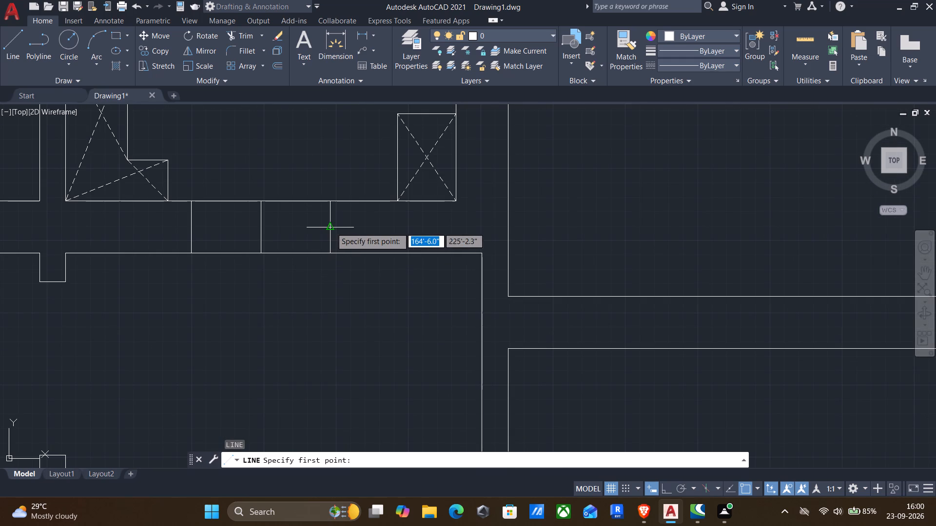
pyautogui.click(332, 227)
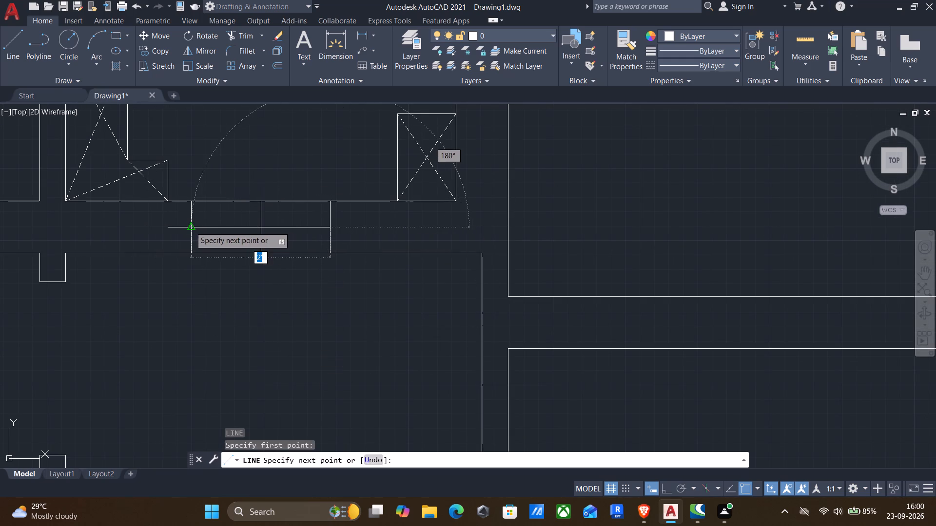
pyautogui.click(189, 226)
pyautogui.press('Return')
# Draw a horizontal centre line across the upper-left room's window opening in the top exterior wall, with Ortho mode on.
pyautogui.scroll(-2, 173, 255)
pyautogui.moveTo(289, 277); pyautogui.dragTo(372, 279, button='middle')
pyautogui.moveTo(180, 267); pyautogui.dragTo(387, 264, button='middle')
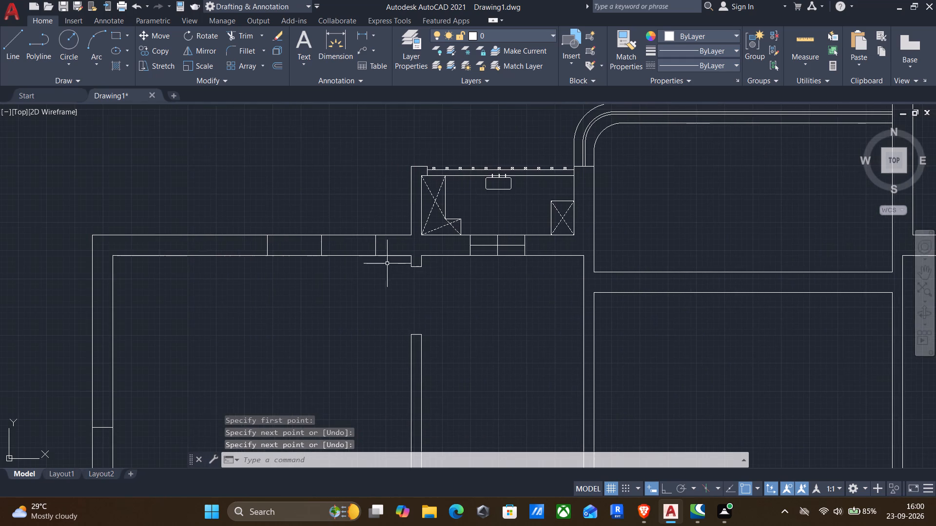
pyautogui.press('Return')
pyautogui.scroll(2, 379, 249)
pyautogui.click(361, 239)
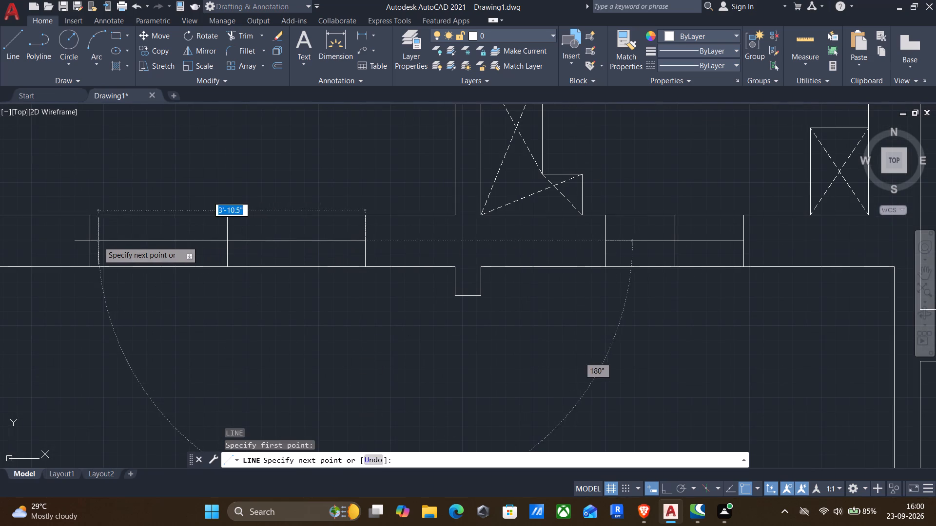
pyautogui.press('F8')
pyautogui.click(92, 243)
pyautogui.press('Return')
# Draw a vertical centre line through the upper-left room's window opening in the left exterior wall.
pyautogui.scroll(-2, 86, 269)
pyautogui.moveTo(220, 262); pyautogui.dragTo(451, 191, button='middle')
pyautogui.moveTo(203, 338); pyautogui.dragTo(282, 178, button='middle')
pyautogui.press('Return')
pyautogui.scroll(1, 226, 225)
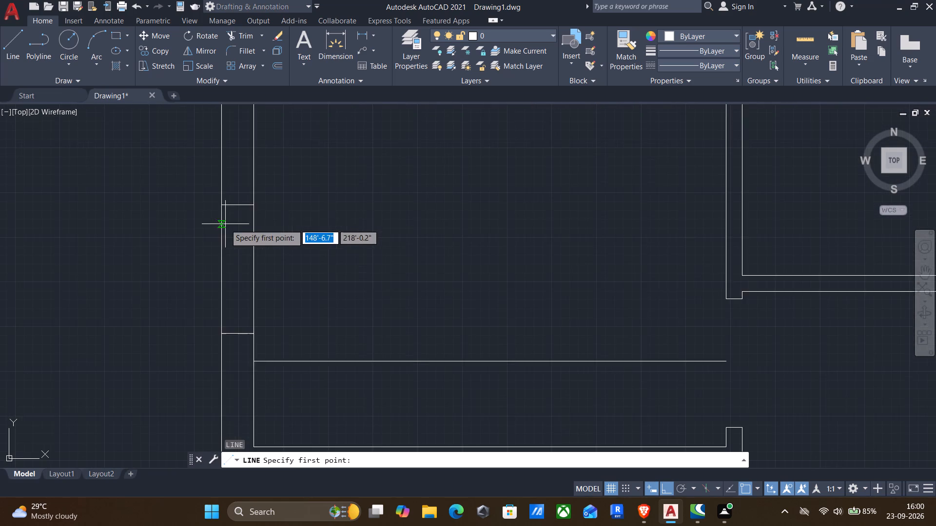
pyautogui.scroll(1, 238, 210)
pyautogui.click(237, 201)
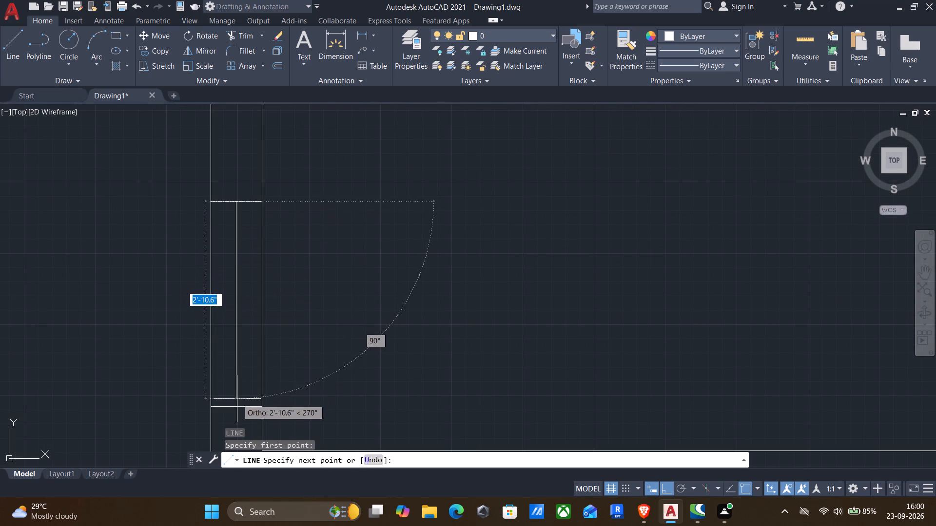
pyautogui.click(234, 407)
pyautogui.press('Return')
# Draw a vertical centre line through the middle-left room's window opening in the left exterior wall.
pyautogui.moveTo(249, 363); pyautogui.dragTo(374, 291, button='middle')
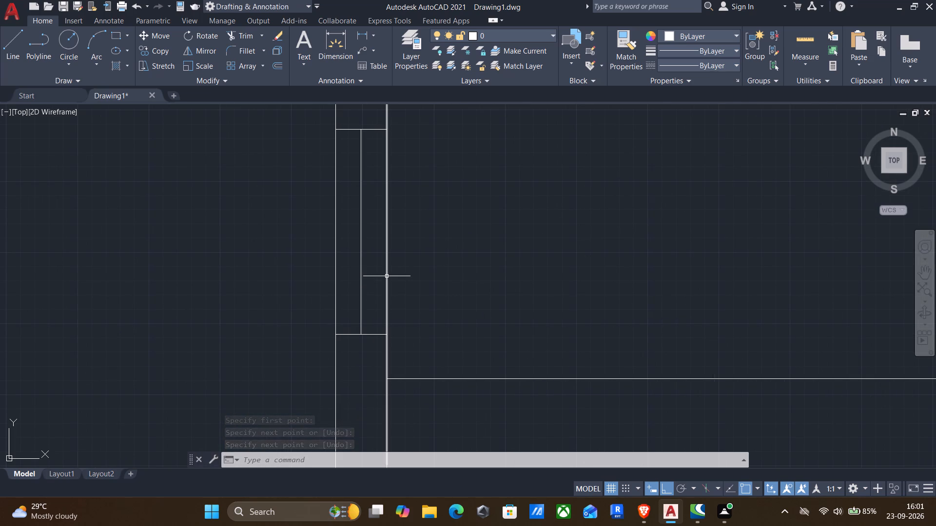
pyautogui.scroll(-2, 387, 276)
pyautogui.moveTo(409, 371); pyautogui.dragTo(412, 255, button='middle')
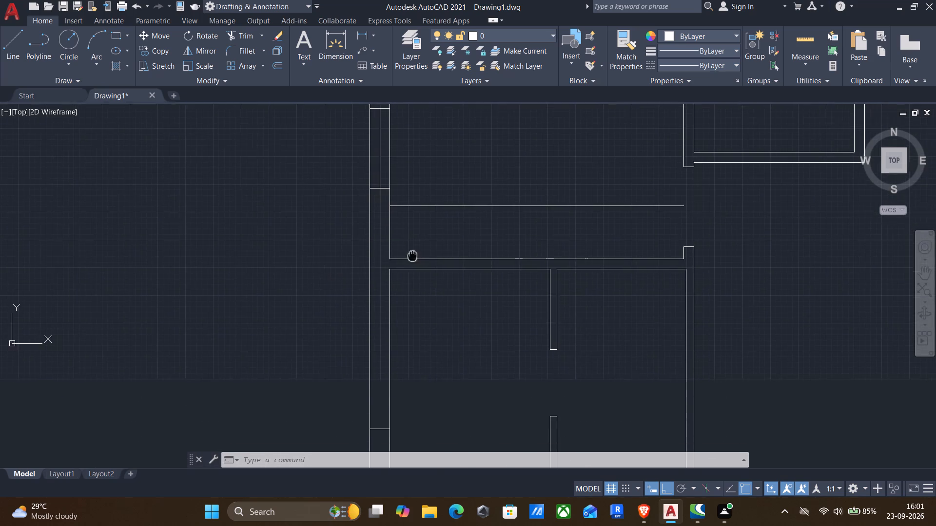
pyautogui.moveTo(412, 255); pyautogui.dragTo(412, 254, button='middle')
pyautogui.moveTo(440, 403); pyautogui.dragTo(284, 177, button='middle')
pyautogui.moveTo(328, 337); pyautogui.dragTo(427, 250, button='middle')
pyautogui.moveTo(421, 255); pyautogui.dragTo(431, 278, button='middle')
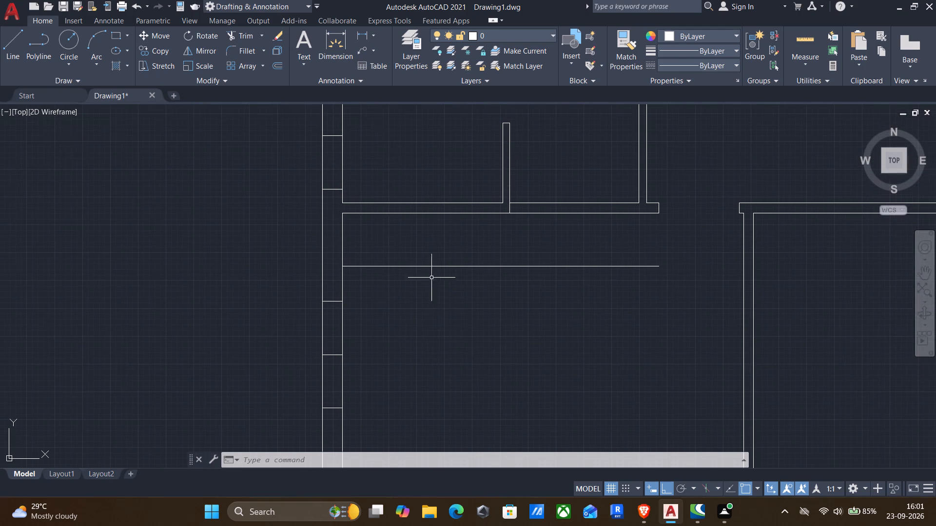
pyautogui.press('Return')
pyautogui.scroll(1, 331, 144)
pyautogui.moveTo(331, 130); pyautogui.dragTo(331, 139)
pyautogui.scroll(1, 331, 130)
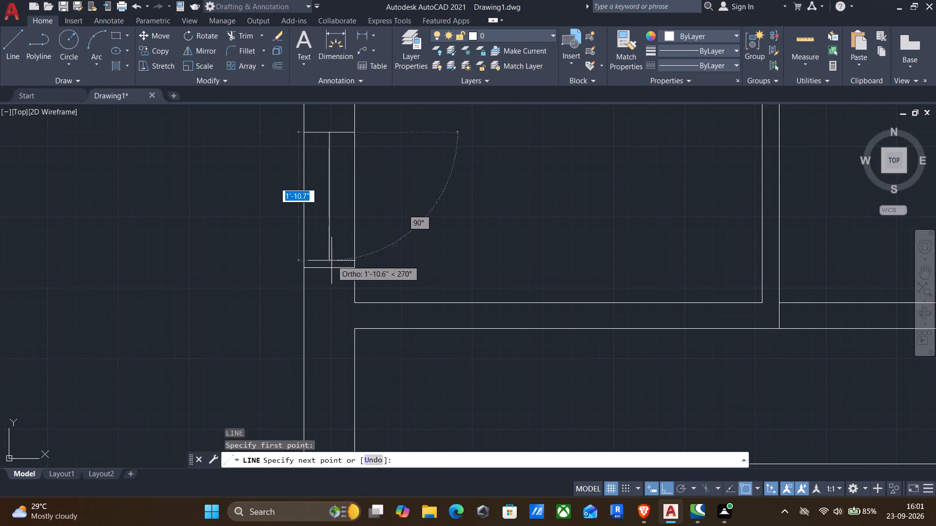
pyautogui.click(331, 271)
pyautogui.press('Return')
# Draw a vertical centre line through the lower-left room's window opening in the left exterior wall.
pyautogui.scroll(-2, 331, 278)
pyautogui.moveTo(332, 288); pyautogui.dragTo(424, 168, button='middle')
pyautogui.moveTo(412, 276); pyautogui.dragTo(387, 174, button='middle')
pyautogui.press('Return')
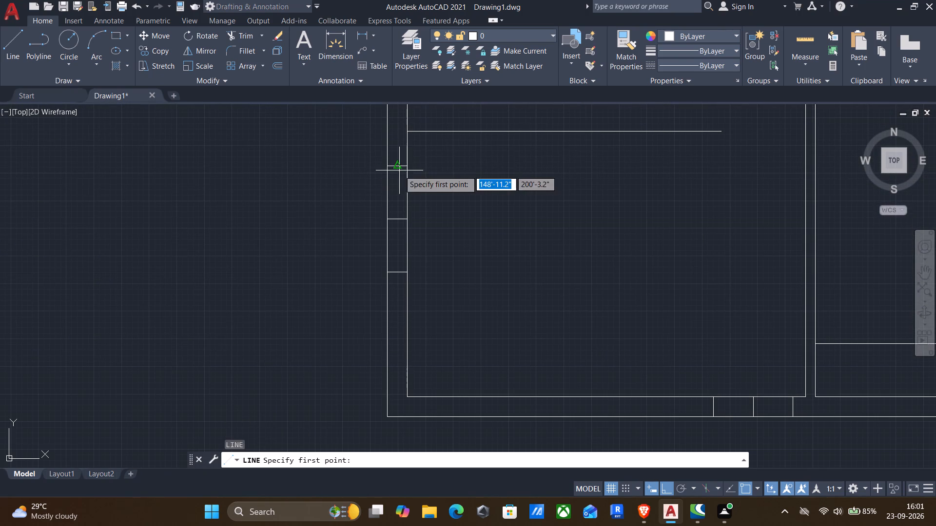
pyautogui.click(395, 167)
pyautogui.click(400, 277)
pyautogui.press('Return')
# Draw a horizontal centre line through the lower-left room's window opening in the bottom exterior wall.
pyautogui.moveTo(535, 334); pyautogui.dragTo(235, 190, button='middle')
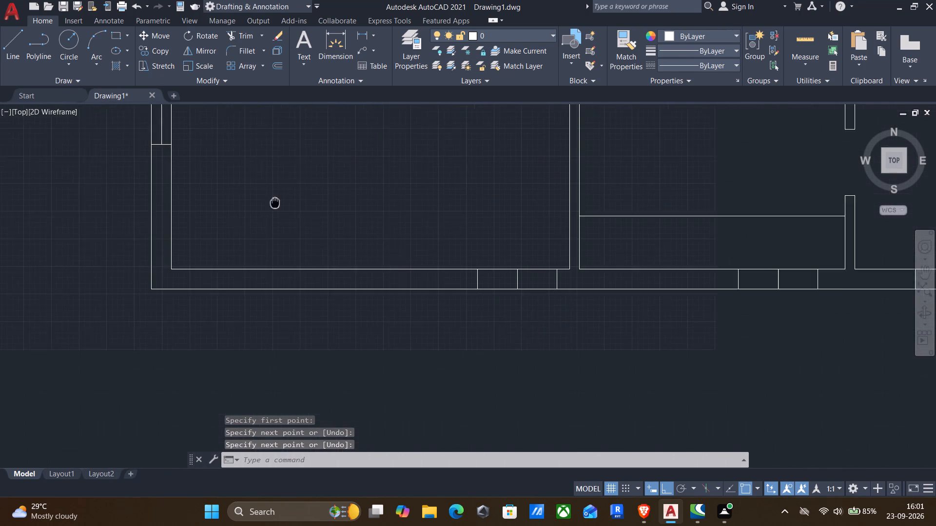
pyautogui.moveTo(235, 190); pyautogui.dragTo(194, 181, button='middle')
pyautogui.press('Return')
pyautogui.scroll(2, 365, 268)
pyautogui.moveTo(378, 234); pyautogui.dragTo(387, 229)
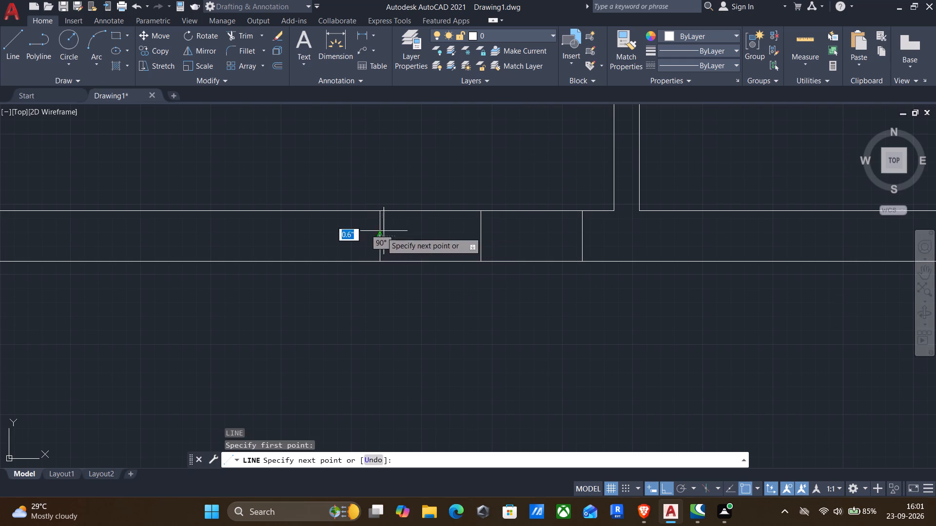
pyautogui.moveTo(387, 229); pyautogui.dragTo(400, 227)
pyautogui.click(583, 235)
pyautogui.press('Return')
# Draw a horizontal centre line through the bottom-wall window opening of the adjacent room with the 2' built-in.
pyautogui.scroll(-3, 583, 248)
pyautogui.moveTo(678, 278); pyautogui.dragTo(678, 278, button='middle')
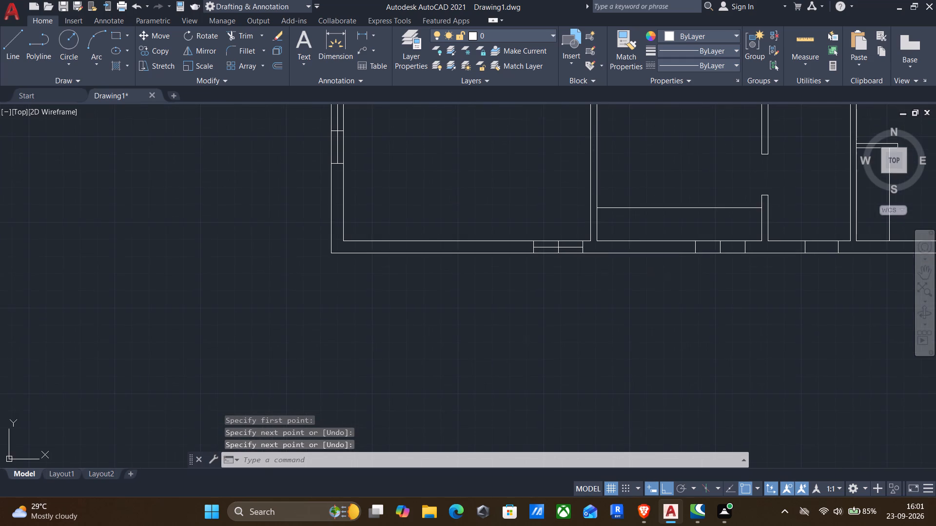
pyautogui.moveTo(678, 278); pyautogui.dragTo(428, 293, button='middle')
pyautogui.press('Return')
pyautogui.scroll(3, 435, 265)
pyautogui.click(469, 252)
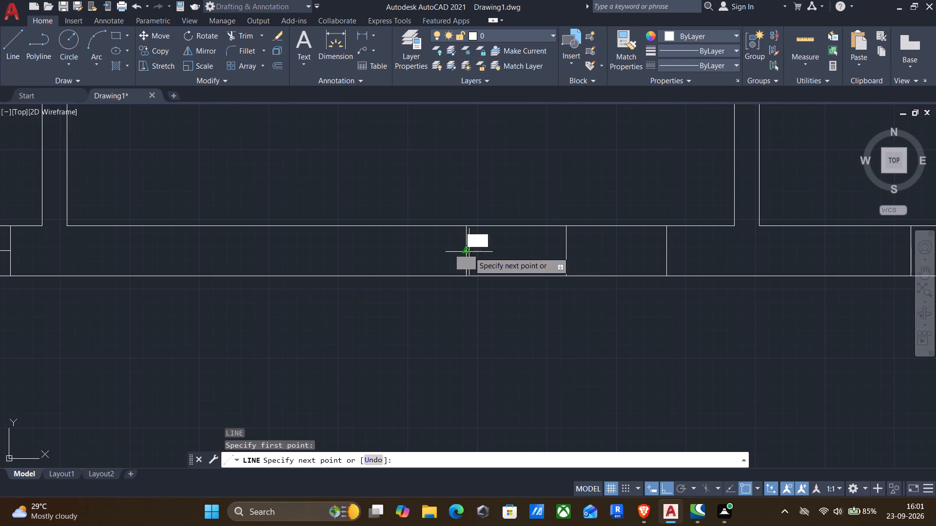
pyautogui.click(667, 254)
pyautogui.press('Return')
# Draw a horizontal centre line through the narrow room's window opening in the bottom exterior wall.
pyautogui.scroll(-2, 666, 274)
pyautogui.moveTo(660, 282); pyautogui.dragTo(411, 303, button='middle')
pyautogui.press('Return')
pyautogui.scroll(2, 512, 288)
pyautogui.click(507, 289)
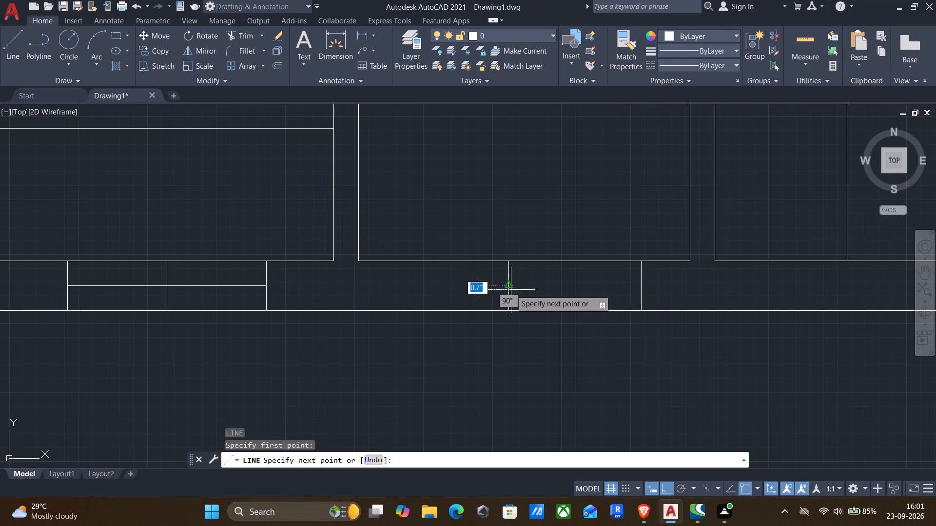
pyautogui.click(641, 288)
pyautogui.press('Return')
# Review the window openings around the whole floor plan.
pyautogui.scroll(-2, 647, 307)
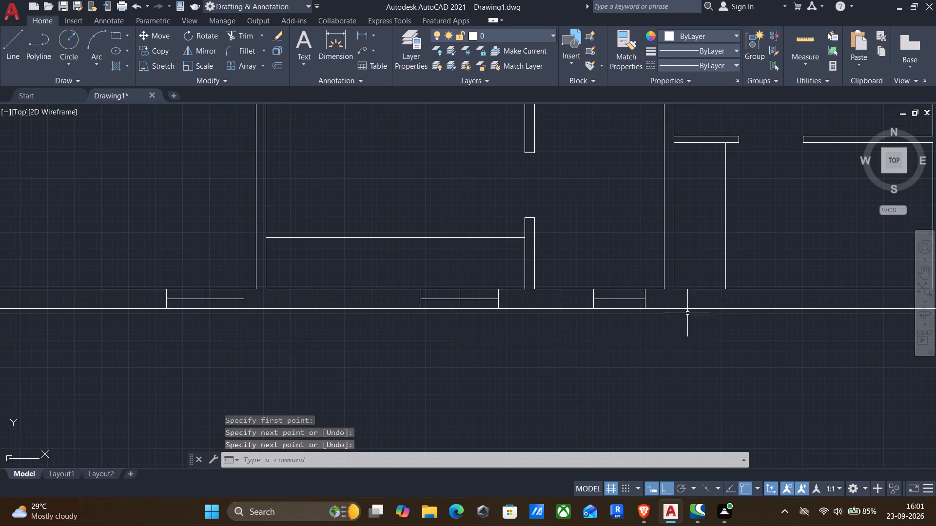
pyautogui.moveTo(439, 352); pyautogui.dragTo(383, 348, button='middle')
pyautogui.moveTo(542, 354); pyautogui.dragTo(476, 392, button='middle')
pyautogui.moveTo(432, 405); pyautogui.dragTo(402, 410, button='middle')
pyautogui.moveTo(395, 411); pyautogui.dragTo(390, 411, button='middle')
pyautogui.scroll(-2, 392, 383)
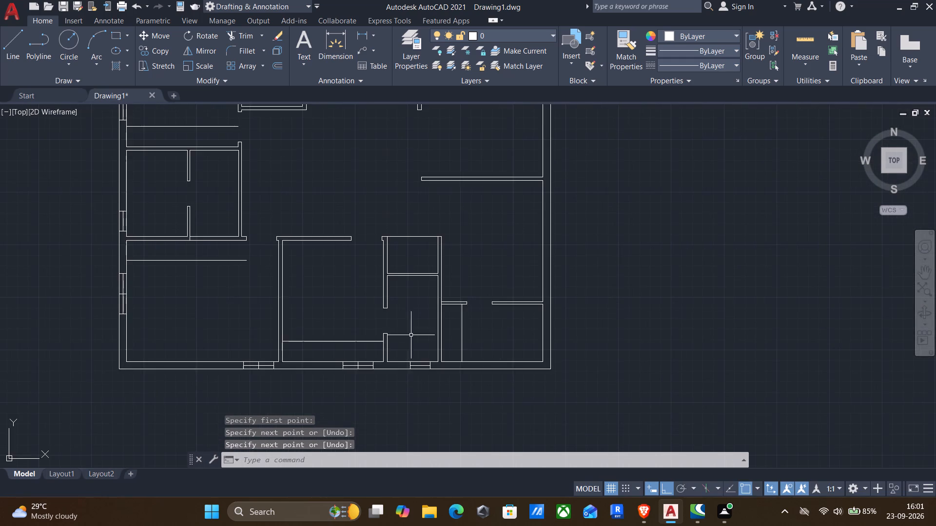
pyautogui.moveTo(411, 336); pyautogui.dragTo(567, 425, button='middle')
pyautogui.moveTo(570, 432); pyautogui.dragTo(573, 438, button='middle')
pyautogui.middleClick(573, 438)
pyautogui.scroll(-1, 573, 438)
pyautogui.moveTo(573, 439); pyautogui.dragTo(584, 339, button='middle')
pyautogui.middleClick(584, 338)
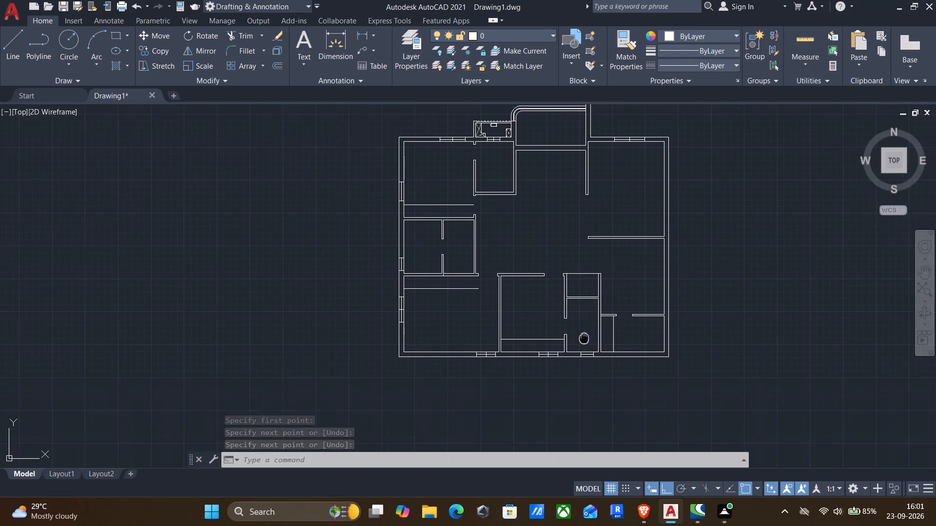
# Offset the centre line of the narrow room's window 1" upward.
pyautogui.scroll(1, 585, 338)
pyautogui.press('o')
pyautogui.press('Return')
pyautogui.scroll(3, 574, 363)
pyautogui.click(597, 362)
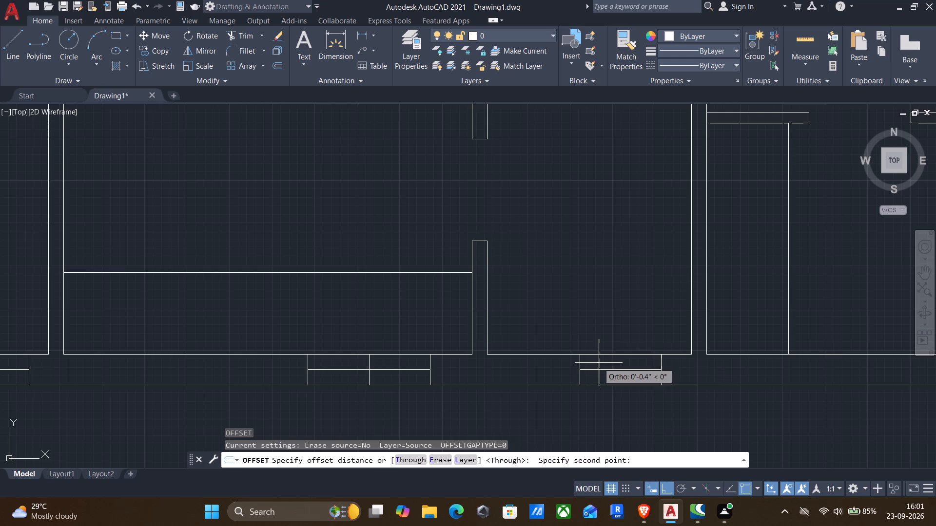
pyautogui.moveTo(598, 319); pyautogui.dragTo(603, 341)
pyautogui.click(610, 371)
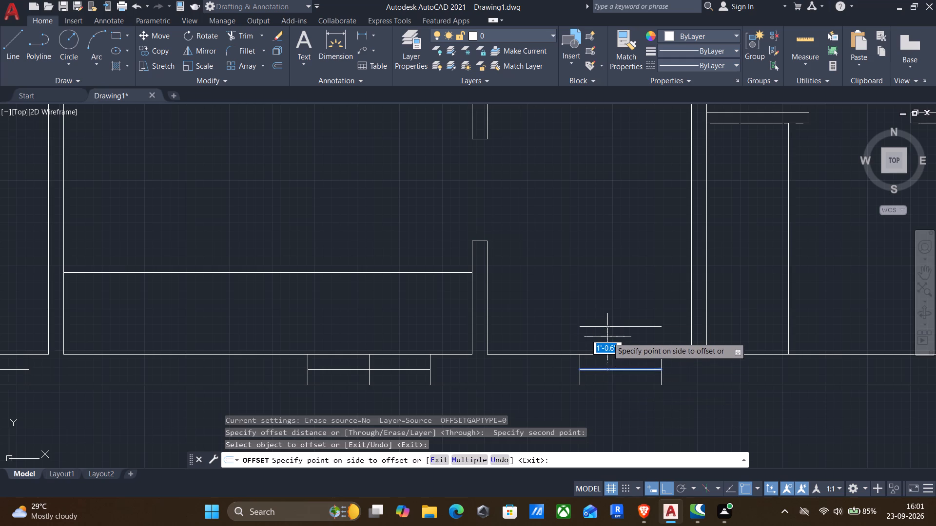
pyautogui.press('1')
pyautogui.hotkey('shift', '"')
pyautogui.press('Return')
# Offset the centre line of the narrow room's bottom-wall window 1" downward.
pyautogui.scroll(2, 601, 333)
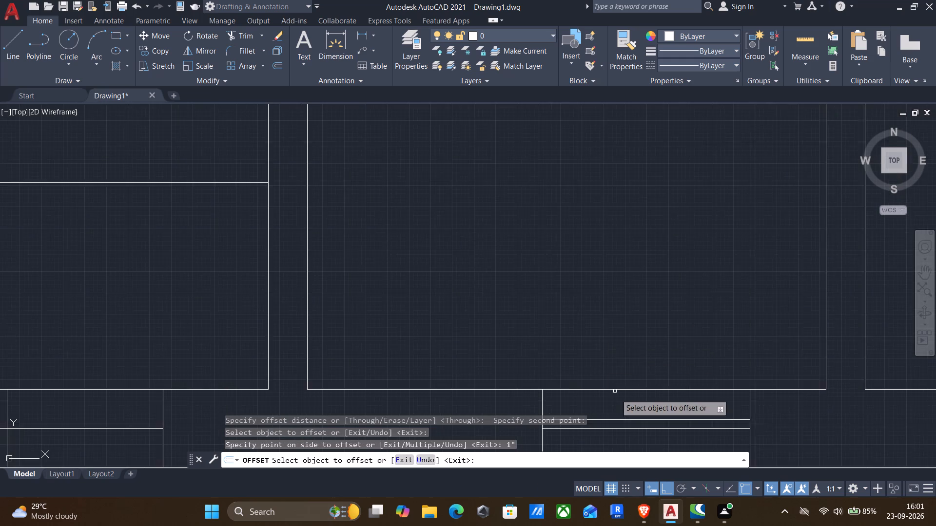
pyautogui.scroll(-2, 620, 404)
pyautogui.scroll(2, 625, 416)
pyautogui.click(624, 411)
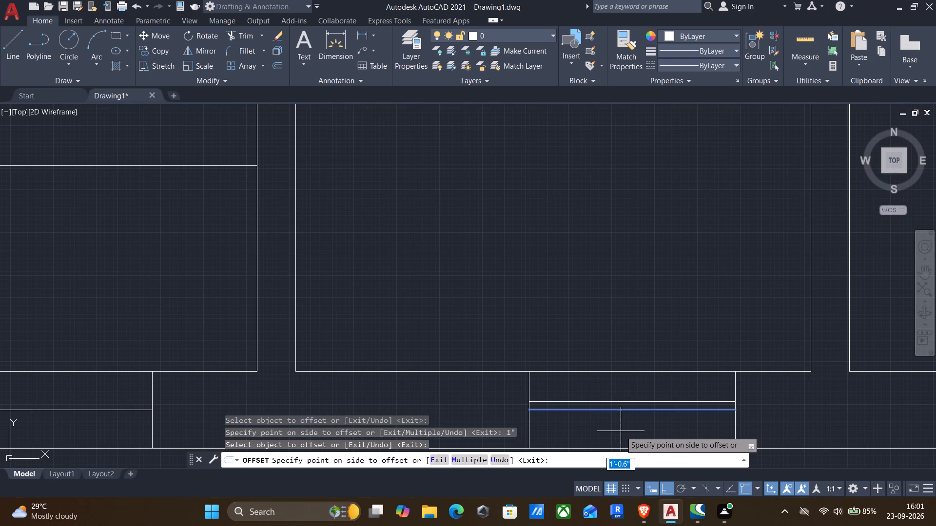
pyautogui.press('1')
pyautogui.hotkey('shift', '"')
pyautogui.press('Return')
# Offset the centre line of the bottom-wall window in the adjacent room with the 2' built-in by 1" upward and 1" downward.
pyautogui.moveTo(482, 377); pyautogui.dragTo(553, 239, button='middle')
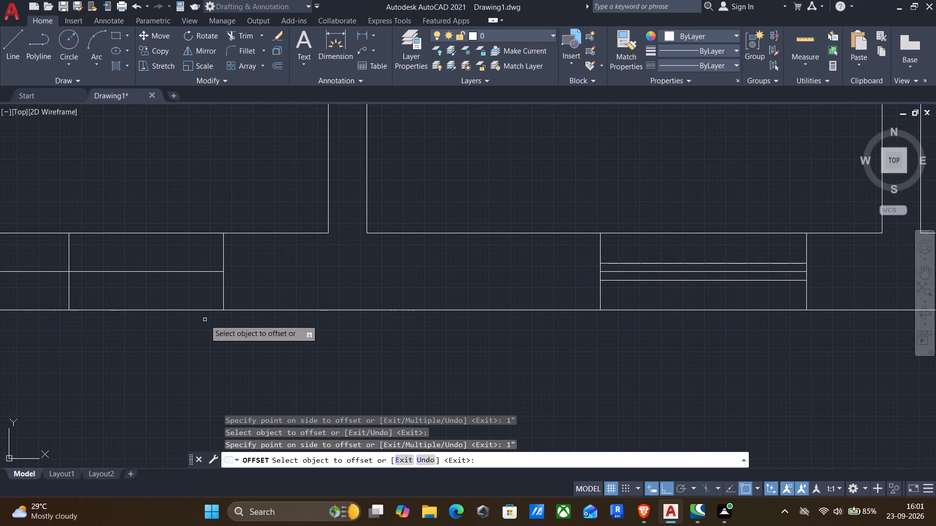
pyautogui.moveTo(205, 319); pyautogui.dragTo(408, 319, button='middle')
pyautogui.moveTo(375, 271); pyautogui.dragTo(376, 265)
pyautogui.press('1')
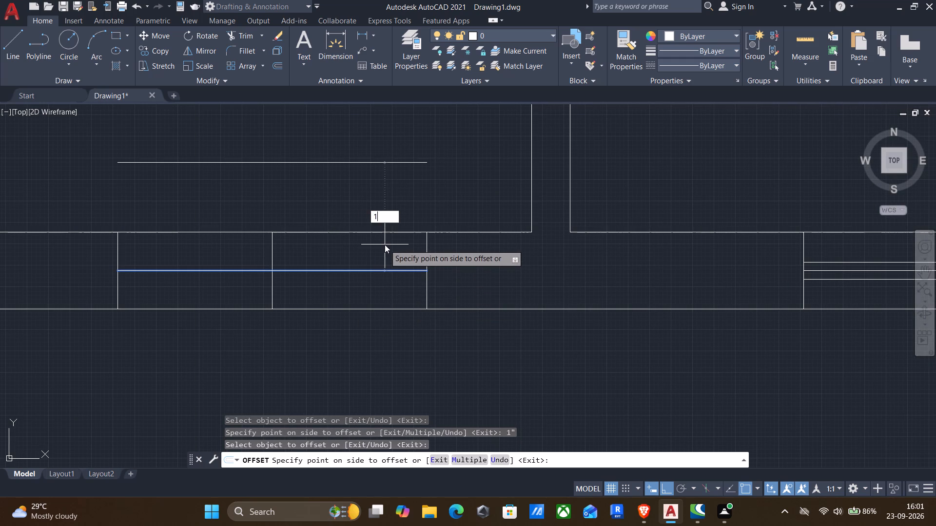
pyautogui.hotkey('shift', '"')
pyautogui.press('Return')
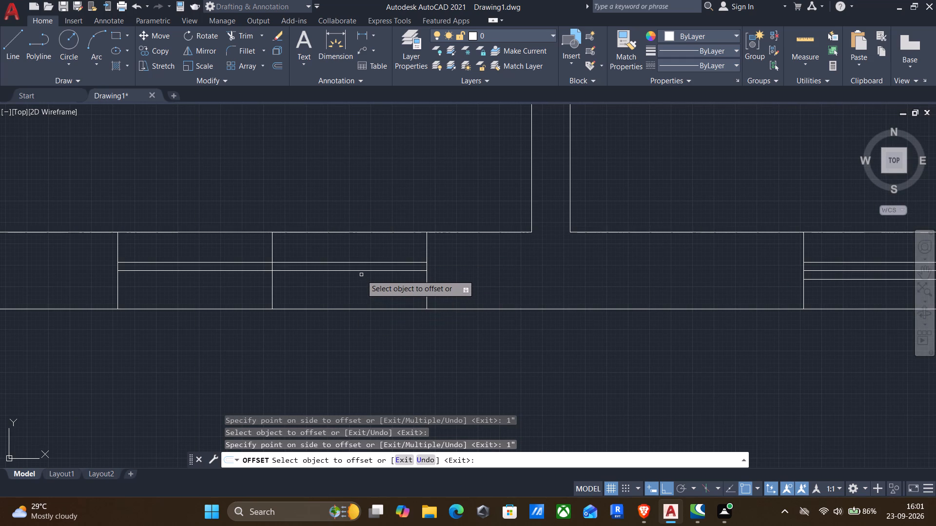
pyautogui.click(360, 272)
pyautogui.write('1"')
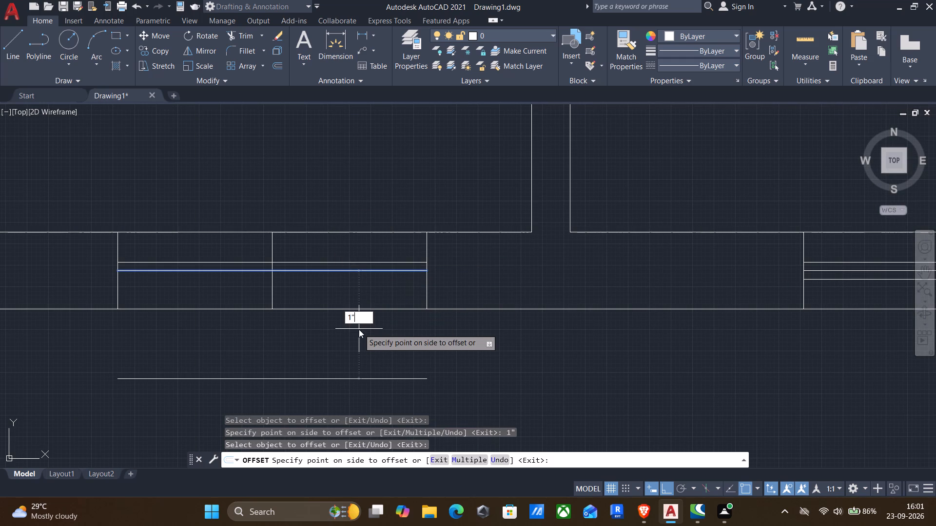
pyautogui.press('Return')
# Offset the centre line of the bottom-wall window in the plan's lower-left corner room 1" upward and 1" downward.
pyautogui.moveTo(331, 346); pyautogui.dragTo(623, 355, button='middle')
pyautogui.scroll(-3, 619, 362)
pyautogui.scroll(1, 363, 345)
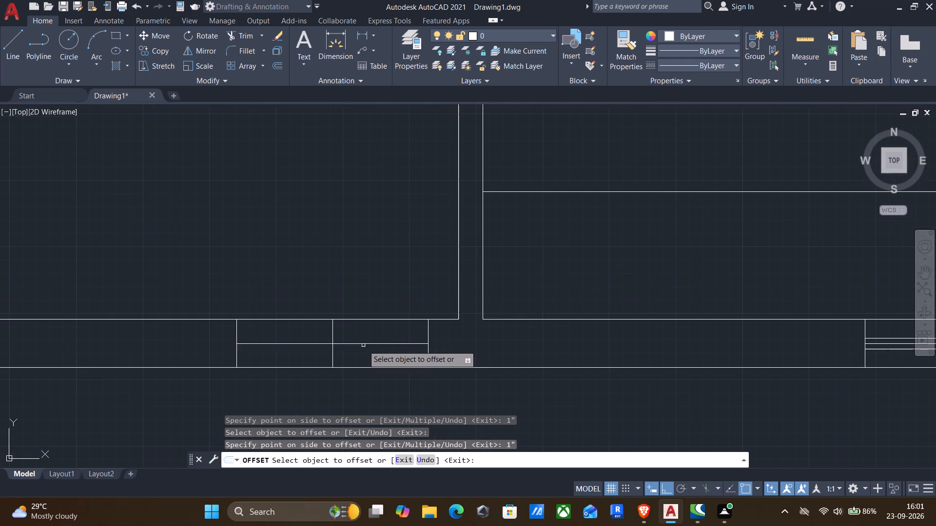
pyautogui.scroll(1, 363, 345)
pyautogui.click(363, 343)
pyautogui.write('1"')
pyautogui.press('Return')
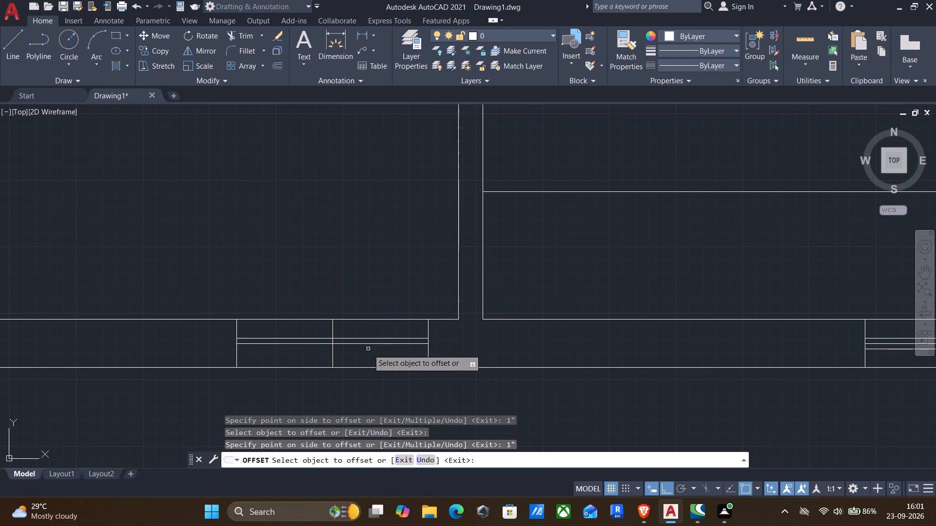
pyautogui.click(368, 342)
pyautogui.press('1')
pyautogui.hotkey('shift', '"')
pyautogui.press('Return')
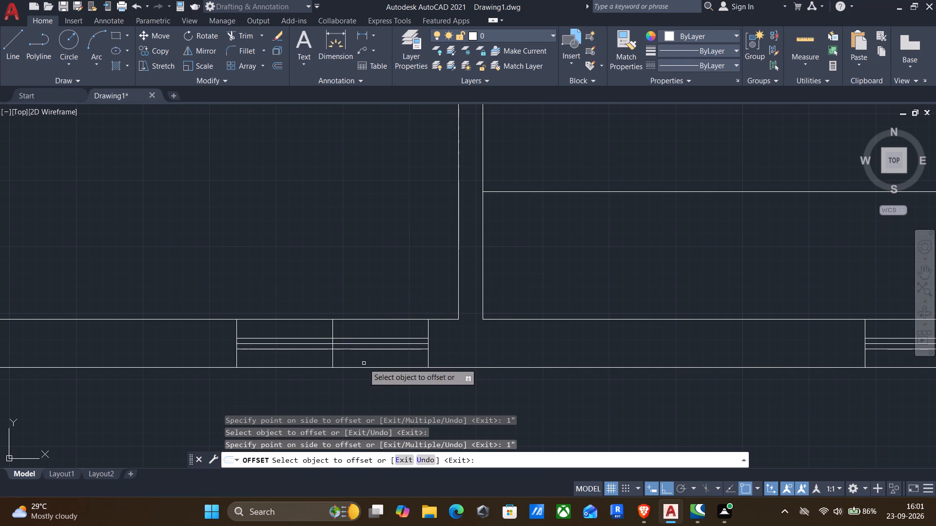
# Offset the vertical centre line of the lower-left corner room's west-wall window 1" to each side.
pyautogui.moveTo(358, 373); pyautogui.dragTo(637, 335, button='middle')
pyautogui.scroll(-3, 638, 335)
pyautogui.scroll(3, 413, 231)
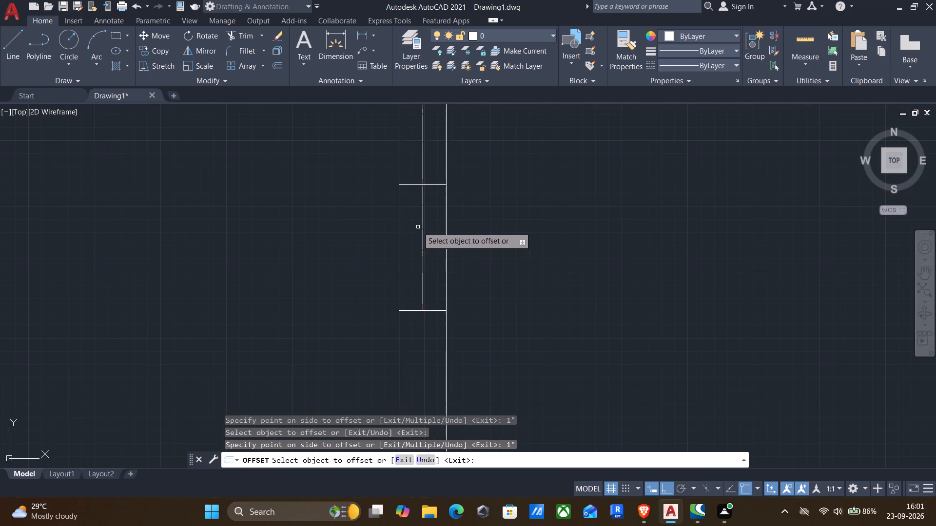
pyautogui.click(424, 226)
pyautogui.press('1')
pyautogui.hotkey('shift', '"')
pyautogui.press('Return')
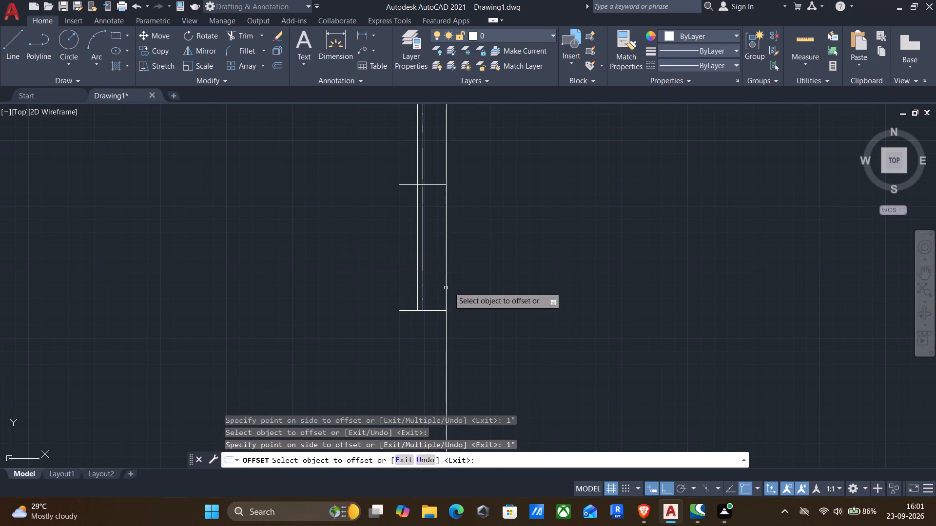
pyautogui.click(421, 286)
pyautogui.press('1')
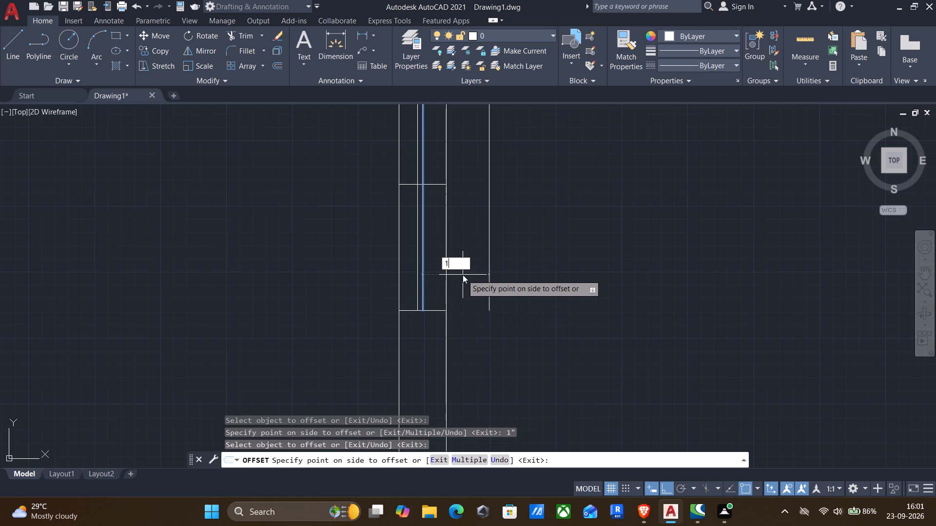
pyautogui.hotkey('shift', '"')
pyautogui.press('Return')
# Offset the vertical centre line of the small middle room's west-wall window 1" to each side.
pyautogui.scroll(-3, 452, 302)
pyautogui.moveTo(415, 271); pyautogui.dragTo(417, 347, button='middle')
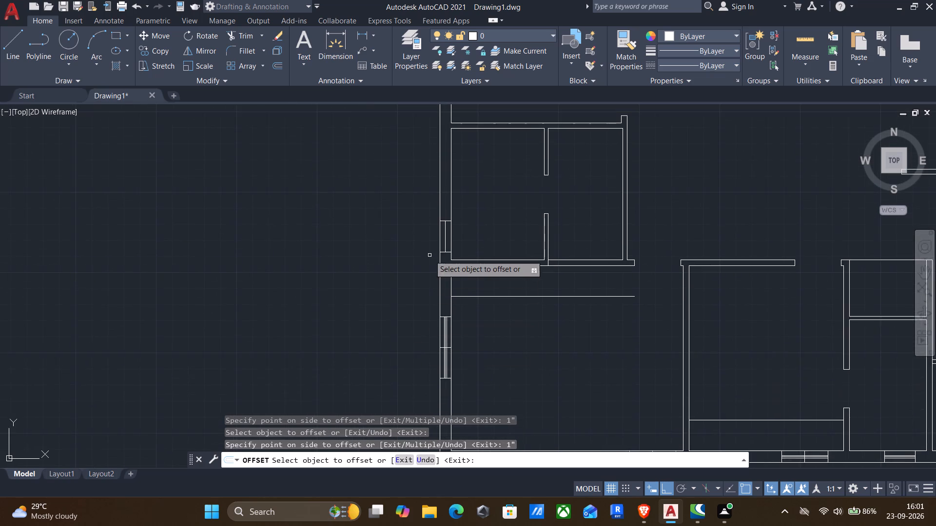
pyautogui.scroll(2, 435, 238)
pyautogui.click(457, 242)
pyautogui.press('1')
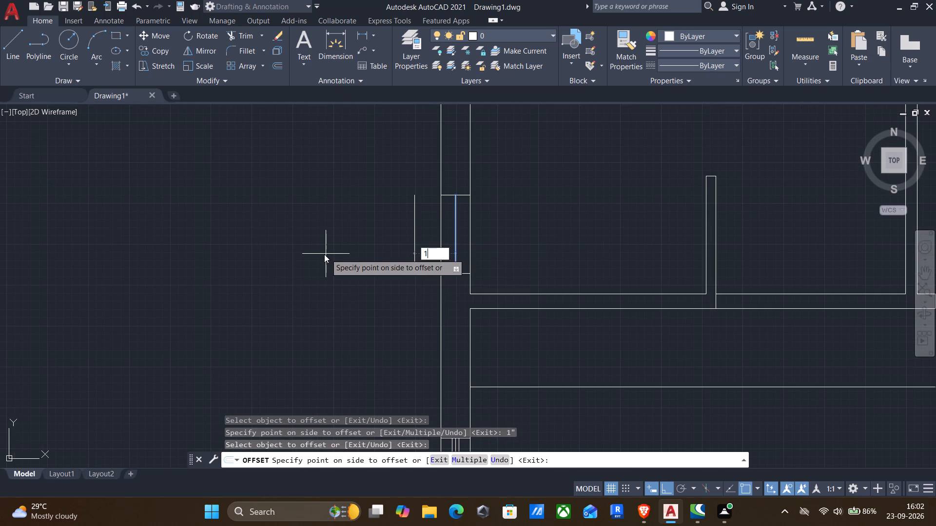
pyautogui.hotkey('shift', '"')
pyautogui.press('Return')
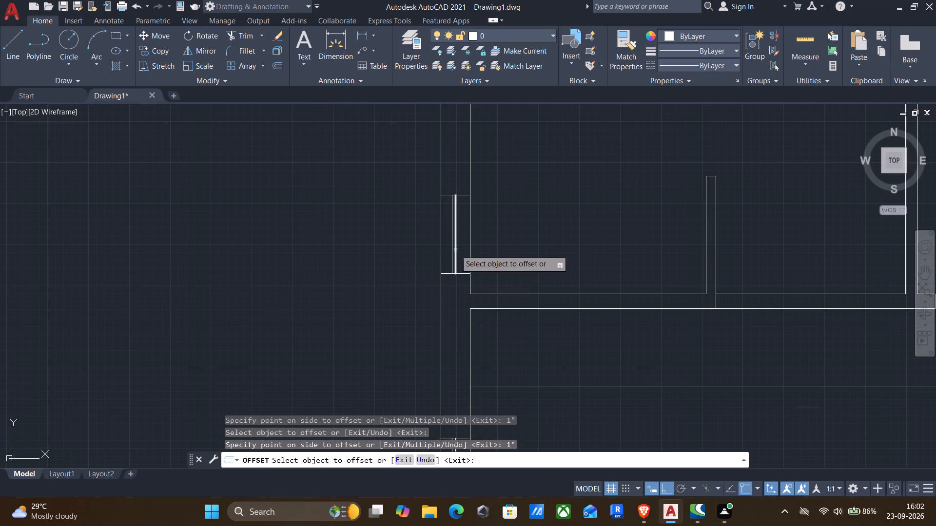
pyautogui.click(455, 250)
pyautogui.press('1')
pyautogui.press('Return')
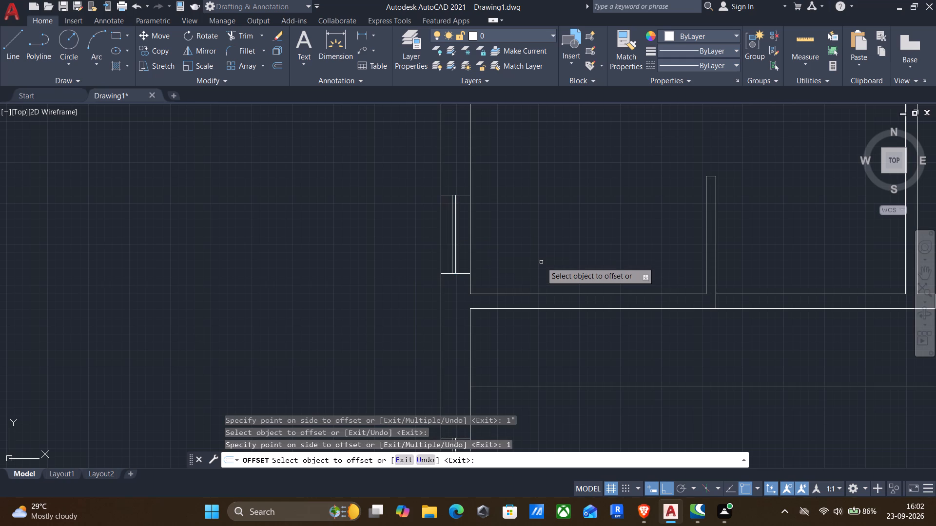
# Offset the vertical centre line of the upper-left corner room's west-wall window 1" to each side.
pyautogui.scroll(-2, 387, 228)
pyautogui.moveTo(382, 240); pyautogui.dragTo(387, 335, button='middle')
pyautogui.moveTo(409, 219); pyautogui.dragTo(420, 341, button='middle')
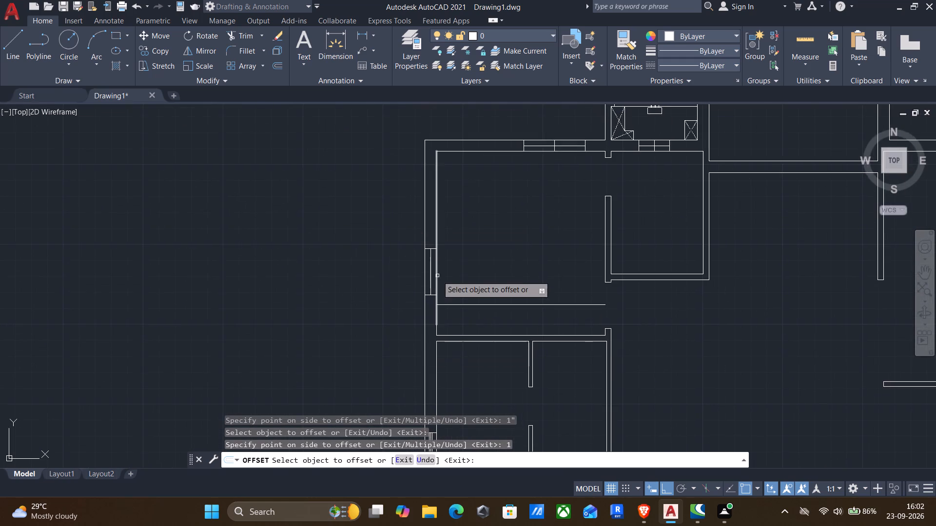
pyautogui.scroll(3, 437, 273)
pyautogui.click(416, 283)
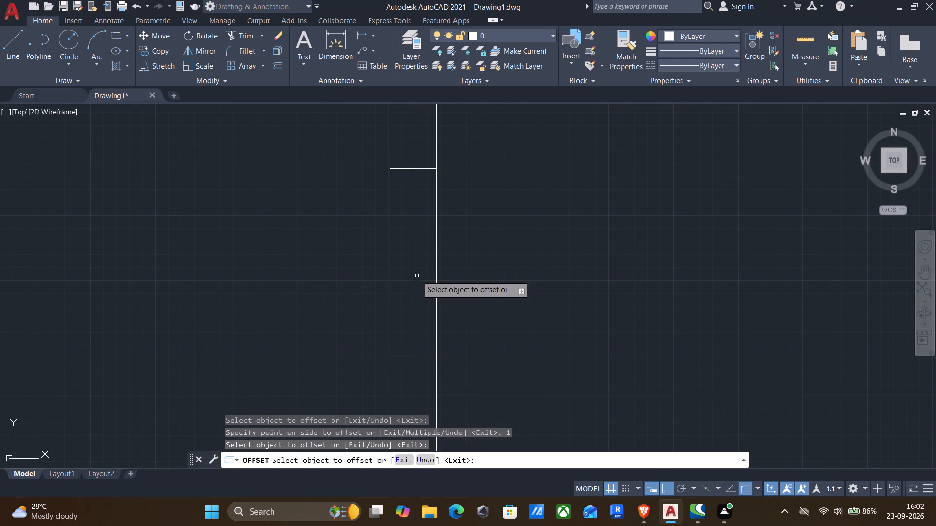
pyautogui.click(412, 278)
pyautogui.press('1')
pyautogui.hotkey('shift', '"')
pyautogui.press('Return')
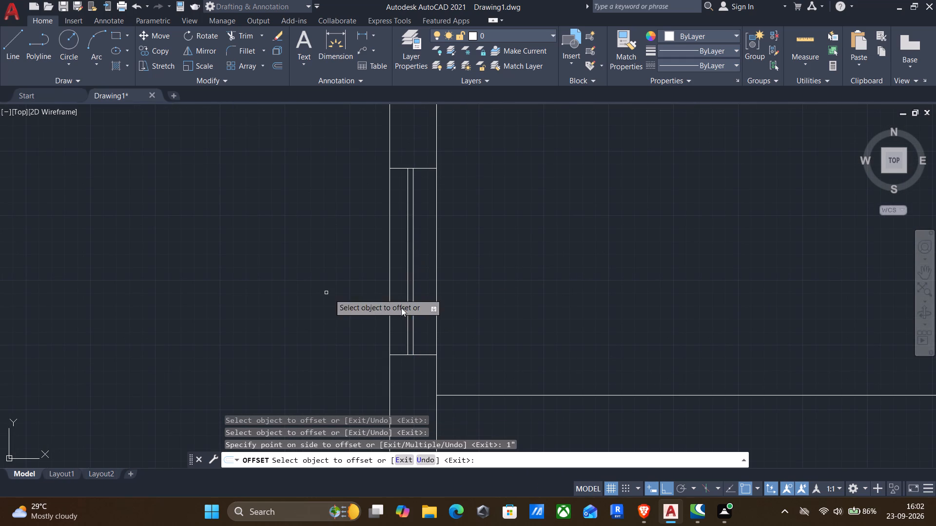
pyautogui.click(412, 295)
pyautogui.write('1"')
pyautogui.press('Return')
# Offset the centre line of the upper-left corner room's top-wall window 1" upward and 1" downward.
pyautogui.scroll(-3, 496, 307)
pyautogui.moveTo(436, 276); pyautogui.dragTo(442, 350, button='middle')
pyautogui.scroll(2, 598, 248)
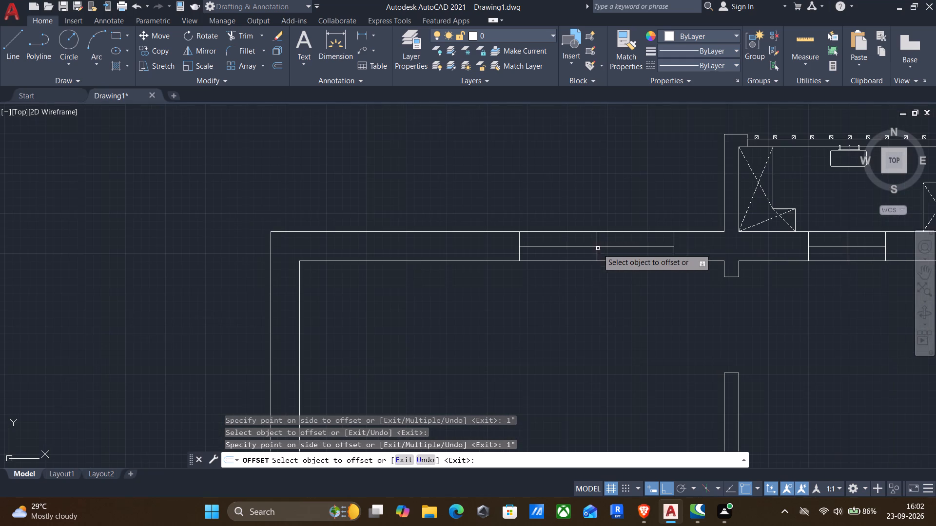
pyautogui.click(581, 245)
pyautogui.write('1"')
pyautogui.press('Return')
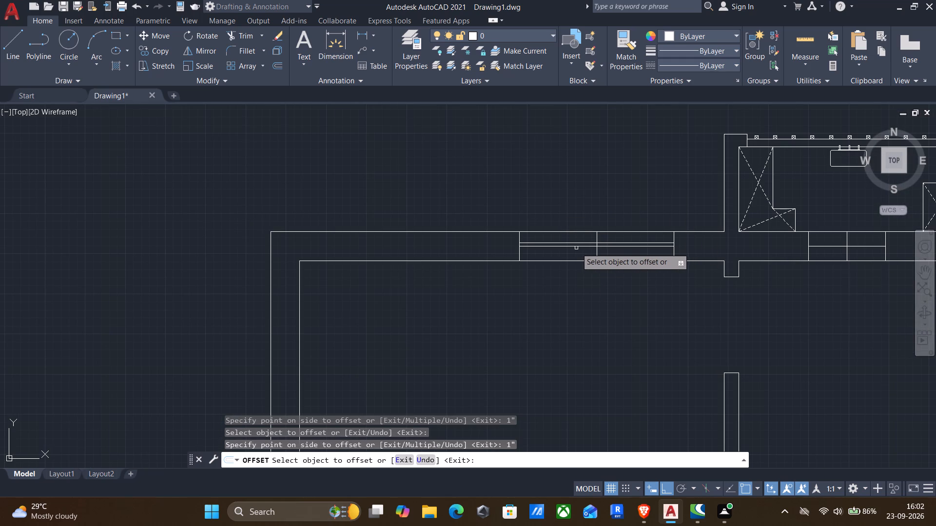
pyautogui.click(569, 246)
pyautogui.press('1')
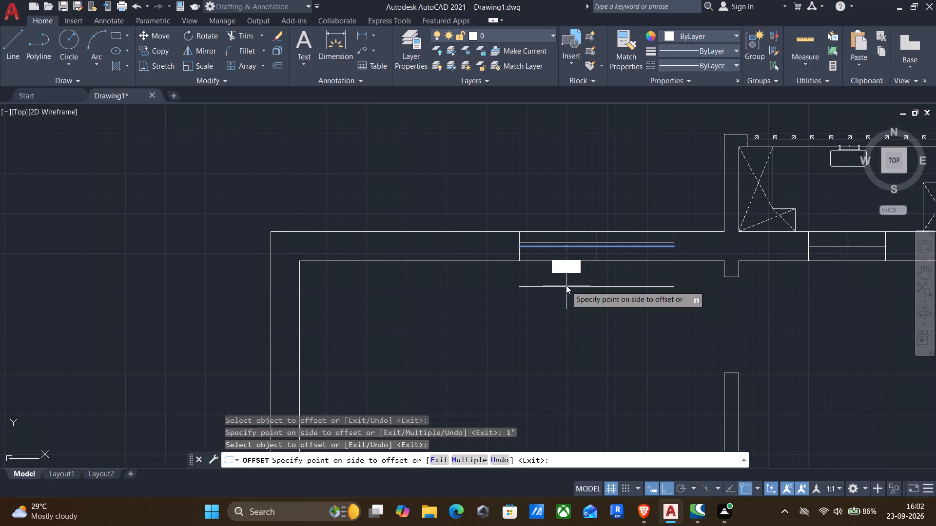
pyautogui.hotkey('shift', '"')
pyautogui.press('Return')
# Offset the centre line of the window in the wall below the detailed projection room 1" upward and 1" downward.
pyautogui.moveTo(668, 331); pyautogui.dragTo(352, 328, button='middle')
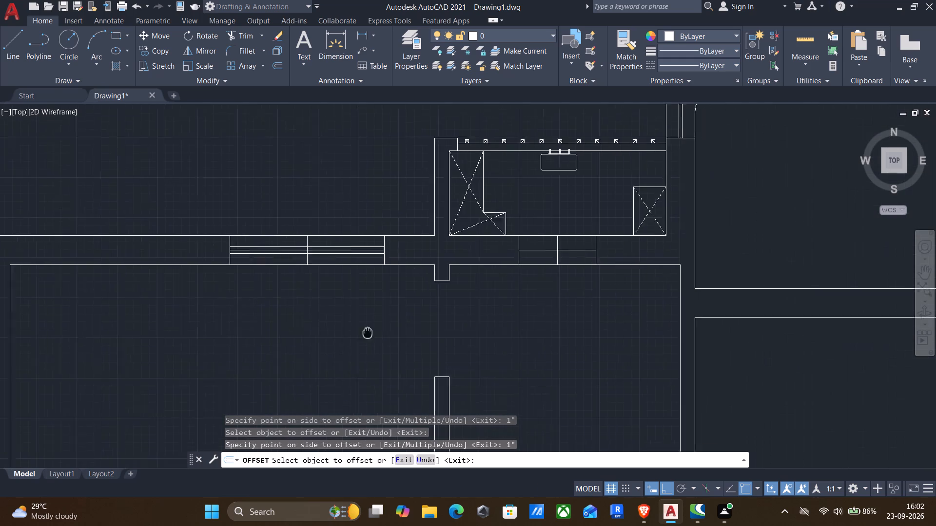
pyautogui.moveTo(352, 328); pyautogui.dragTo(326, 322, button='middle')
pyautogui.scroll(2, 468, 251)
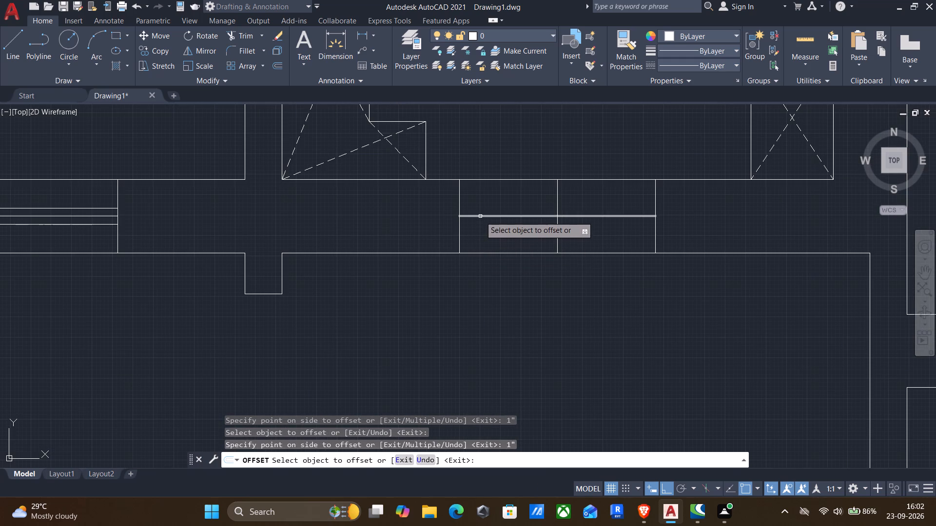
pyautogui.click(480, 216)
pyautogui.write('1"')
pyautogui.press('Return')
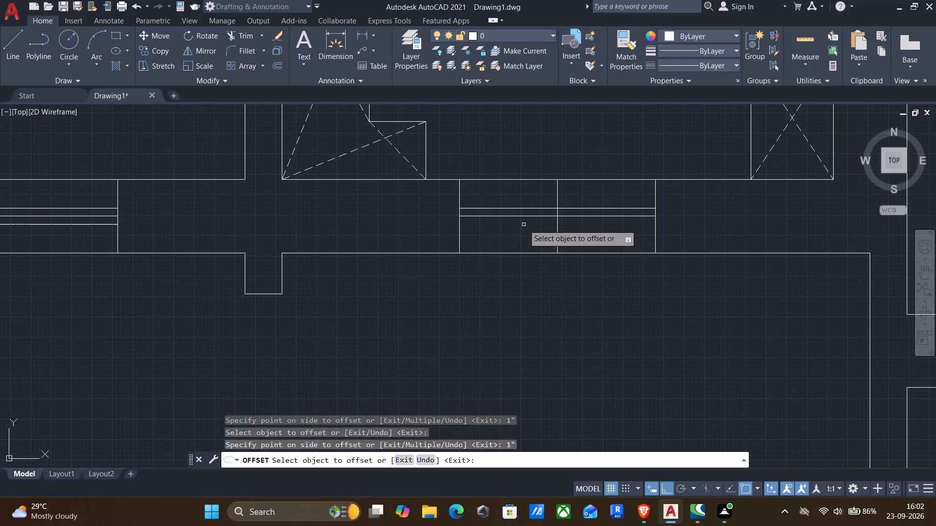
pyautogui.click(511, 217)
pyautogui.press('1')
pyautogui.hotkey('shift', '"')
pyautogui.press('Return')
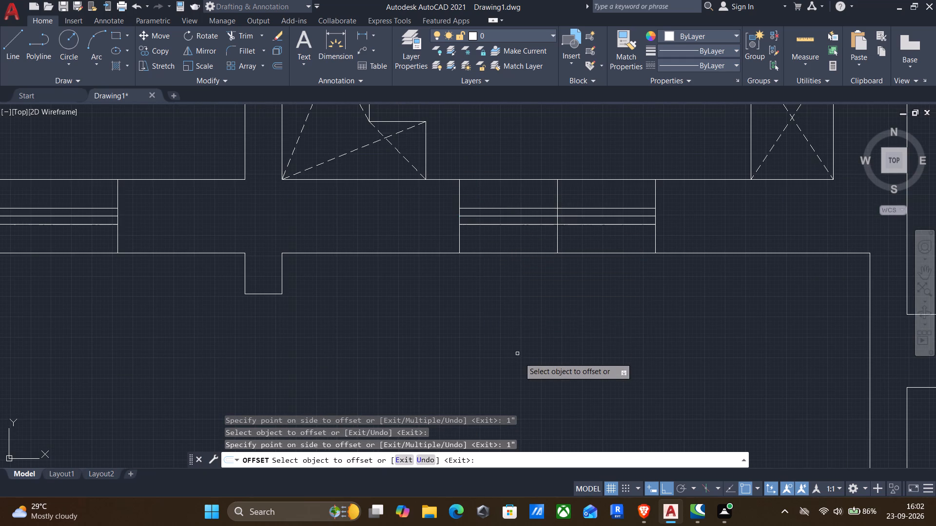
# Offset the centre line of the upper-right room's top-wall window 1" upward and 1" downward, finishing the offsets.
pyautogui.moveTo(523, 352); pyautogui.dragTo(426, 285, button='middle')
pyautogui.scroll(-1, 434, 320)
pyautogui.moveTo(513, 336); pyautogui.dragTo(202, 268, button='middle')
pyautogui.scroll(-3, 196, 265)
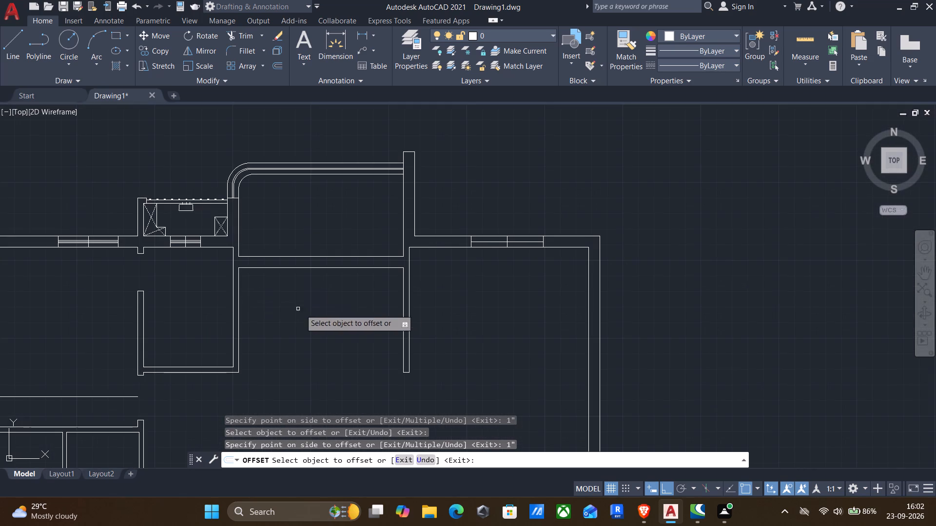
pyautogui.moveTo(335, 317); pyautogui.dragTo(336, 310, button='middle')
pyautogui.scroll(1, 498, 233)
pyautogui.moveTo(482, 236); pyautogui.dragTo(484, 228)
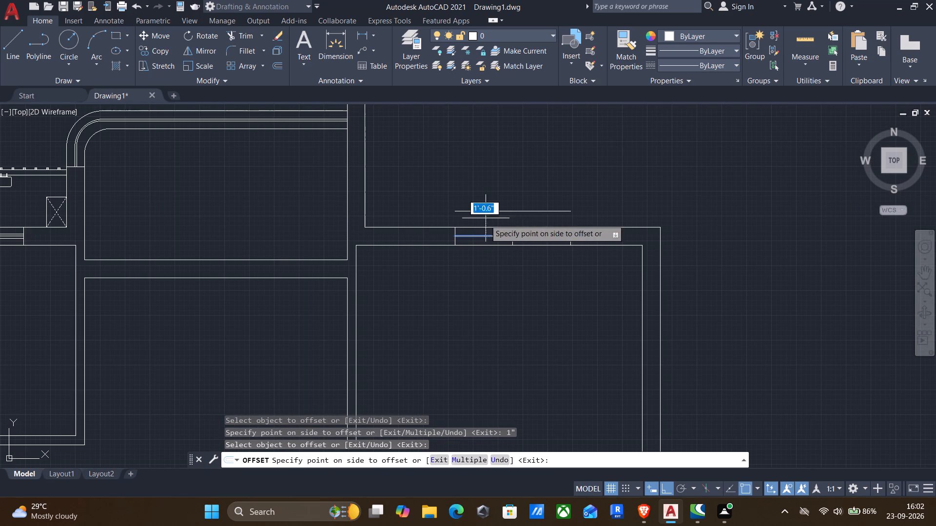
pyautogui.press('1')
pyautogui.hotkey('shift', '"')
pyautogui.press('Return')
pyautogui.scroll(2, 533, 241)
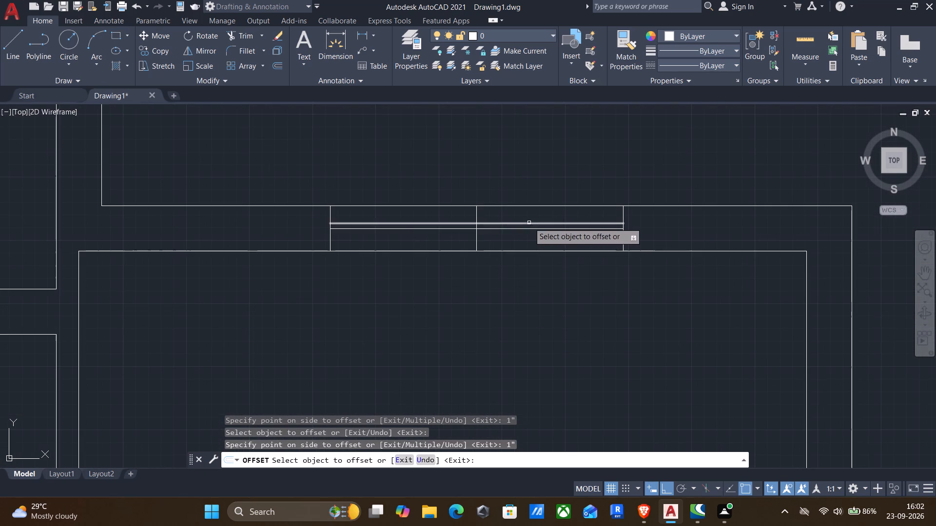
pyautogui.scroll(1, 523, 230)
pyautogui.click(523, 230)
pyautogui.moveTo(505, 228); pyautogui.dragTo(505, 237)
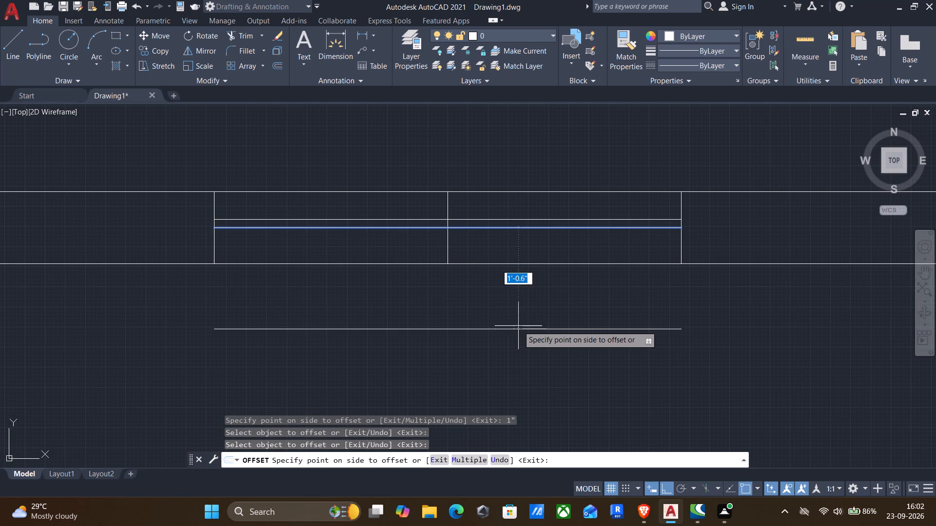
pyautogui.press('1')
pyautogui.hotkey('shift', '"')
pyautogui.press('Return')
pyautogui.scroll(-2, 497, 339)
pyautogui.moveTo(506, 327); pyautogui.dragTo(569, 266, button='middle')
pyautogui.scroll(-2, 545, 317)
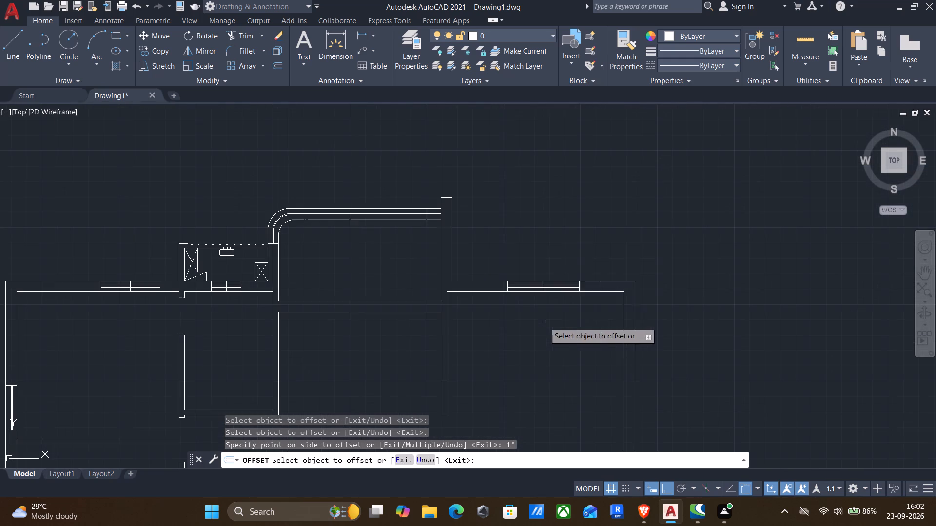
pyautogui.moveTo(529, 309); pyautogui.dragTo(534, 270, button='middle')
pyautogui.moveTo(546, 232); pyautogui.dragTo(548, 224, button='middle')
pyautogui.scroll(-2, 540, 285)
pyautogui.moveTo(541, 300); pyautogui.dragTo(567, 202, button='middle')
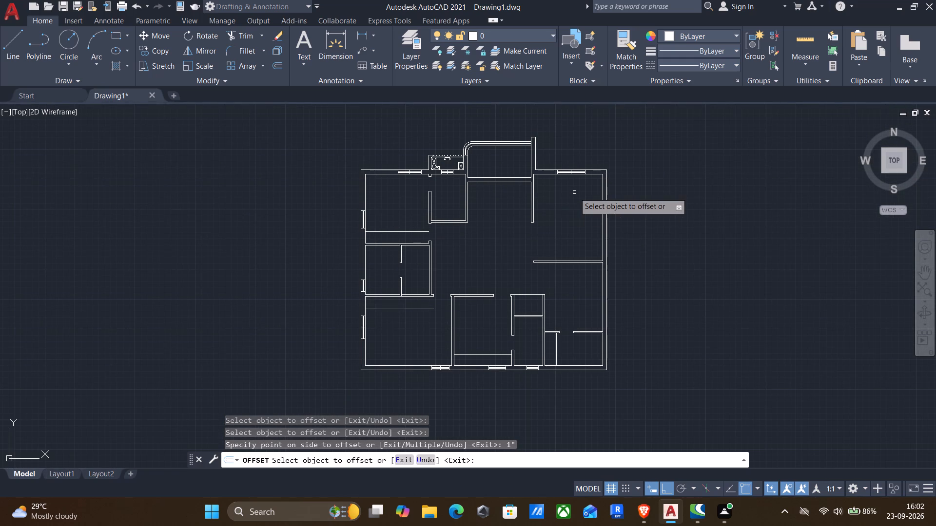
pyautogui.press('Return')
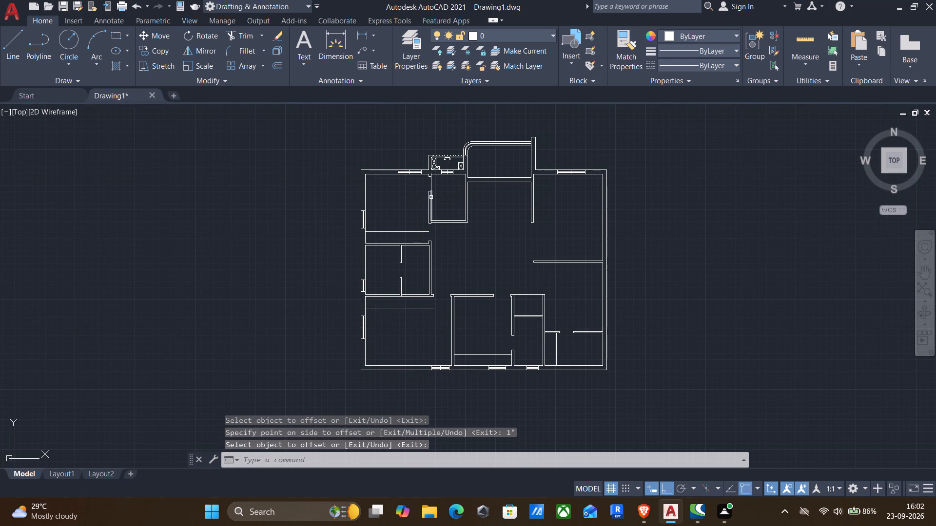
# Trim away the centre line of the small bottom-wall window, keeping its two offset lines.
pyautogui.write('tr')
pyautogui.press('Return')
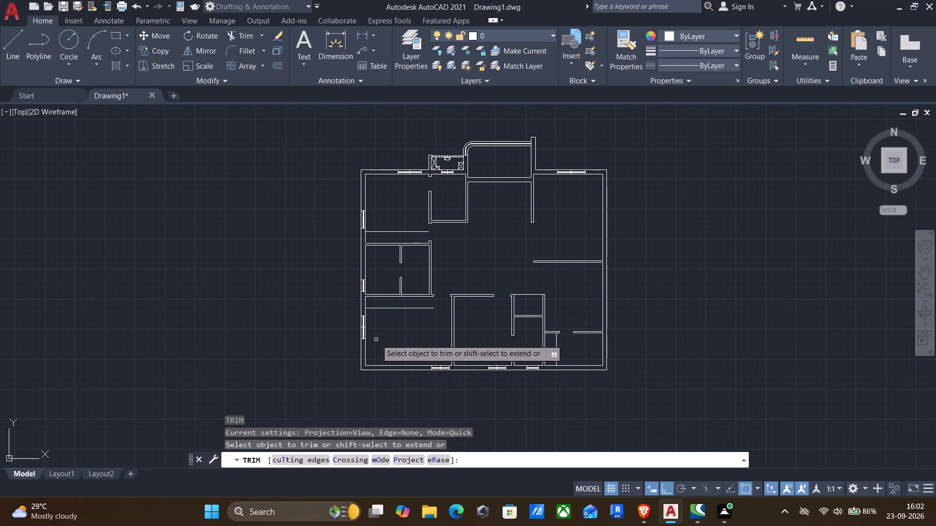
pyautogui.scroll(4, 522, 396)
pyautogui.scroll(2, 548, 231)
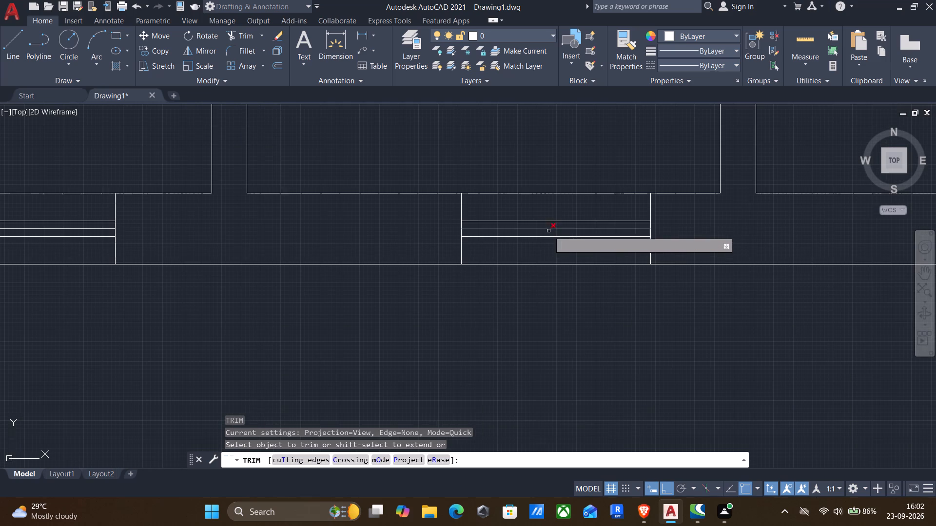
pyautogui.click(546, 229)
pyautogui.scroll(-2, 414, 280)
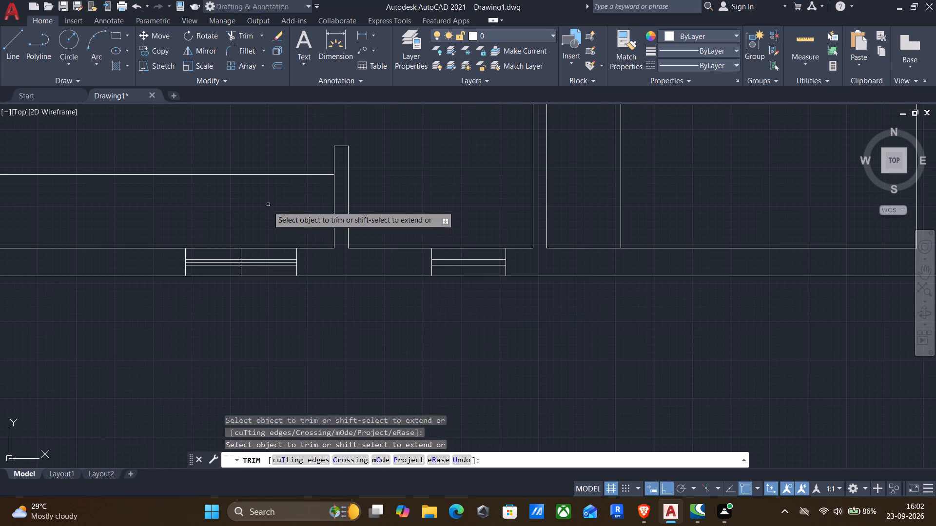
# Trim the middle bottom-wall window into staggered panes, removing the lower line's left half, upper line's right half and outer divider stubs.
pyautogui.scroll(3, 218, 273)
pyautogui.click(204, 238)
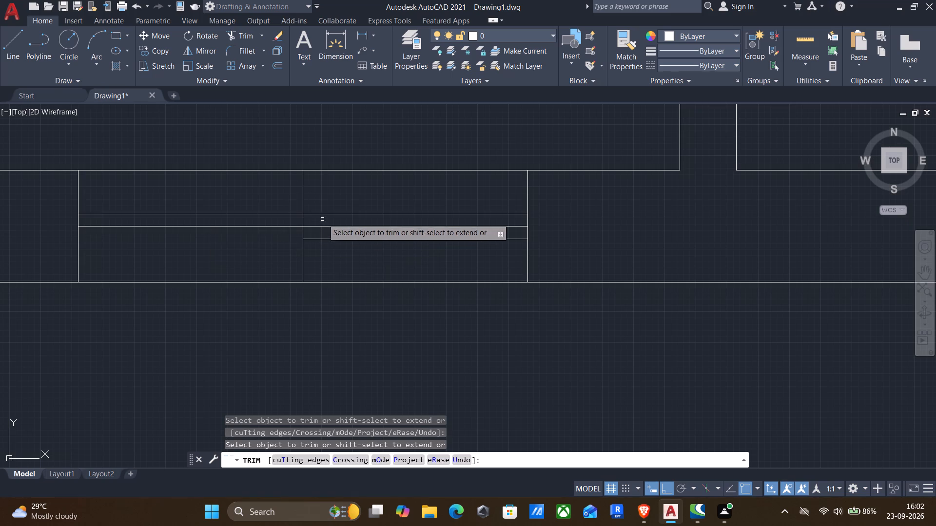
pyautogui.click(329, 215)
pyautogui.moveTo(318, 197); pyautogui.dragTo(289, 194)
pyautogui.moveTo(277, 257); pyautogui.dragTo(329, 263)
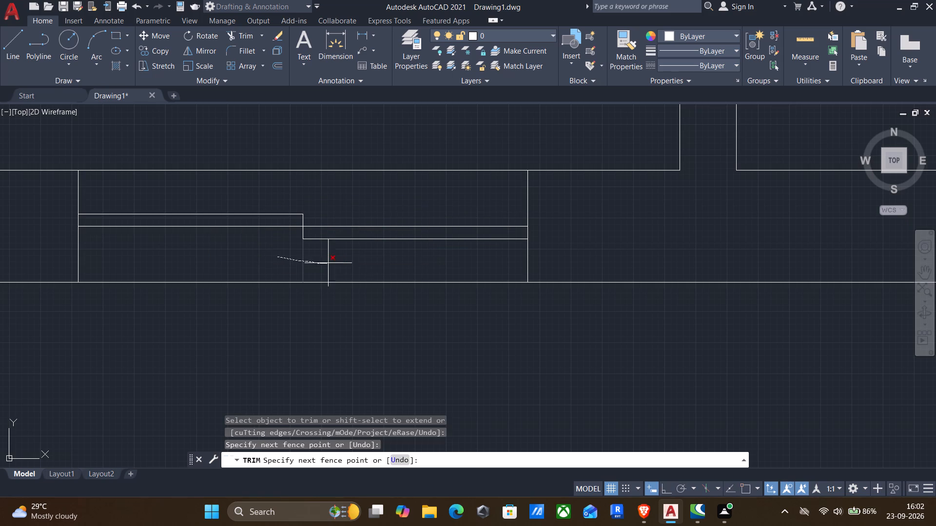
pyautogui.moveTo(329, 263); pyautogui.dragTo(338, 262)
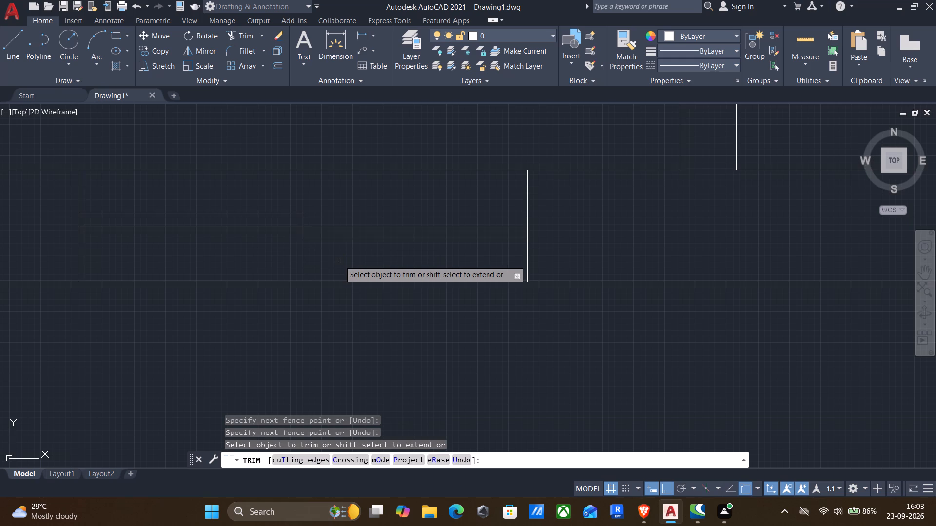
# Trim the lower-left room's bottom-wall window into the same staggered panes, keeping the centre line and the short divider.
pyautogui.scroll(-2, 335, 263)
pyautogui.moveTo(286, 311); pyautogui.dragTo(309, 312, button='middle')
pyautogui.moveTo(372, 315); pyautogui.dragTo(575, 317, button='middle')
pyautogui.scroll(-2, 578, 317)
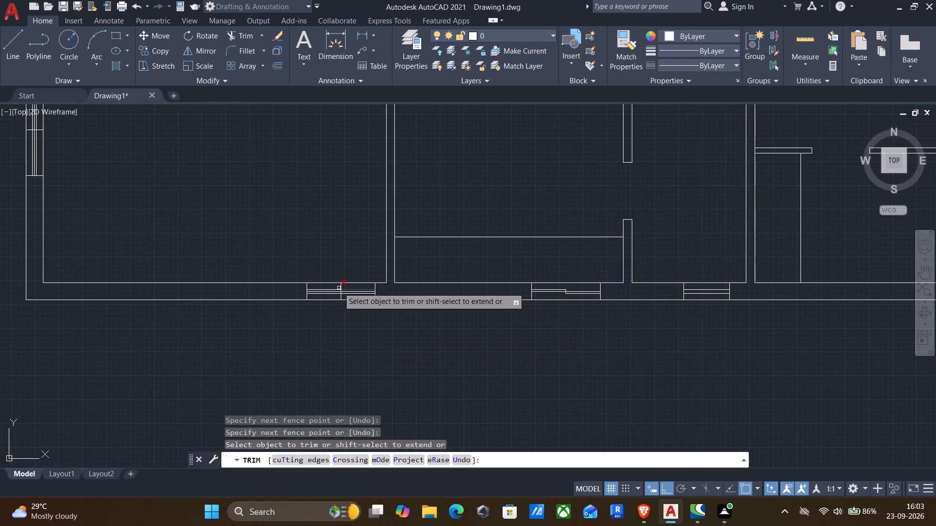
pyautogui.scroll(3, 332, 312)
pyautogui.scroll(2, 319, 253)
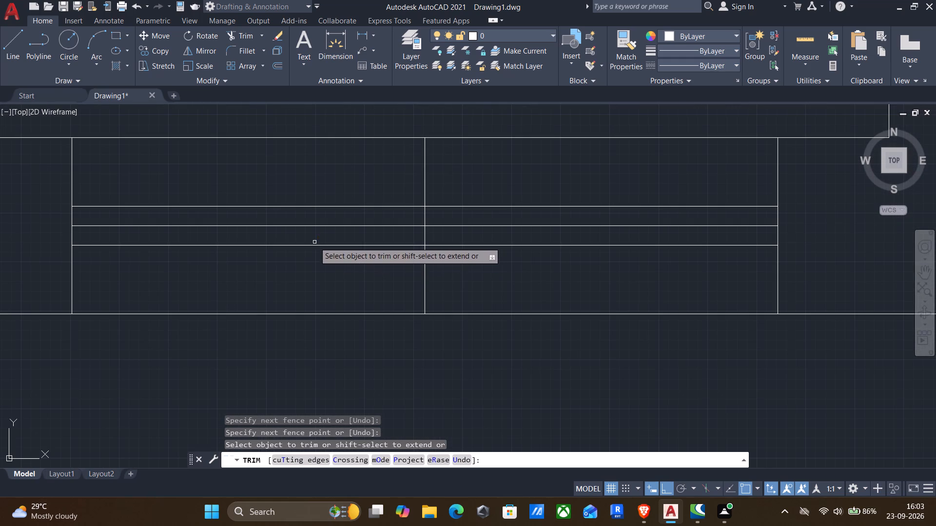
pyautogui.moveTo(314, 241); pyautogui.dragTo(484, 279)
pyautogui.moveTo(393, 171); pyautogui.dragTo(468, 188)
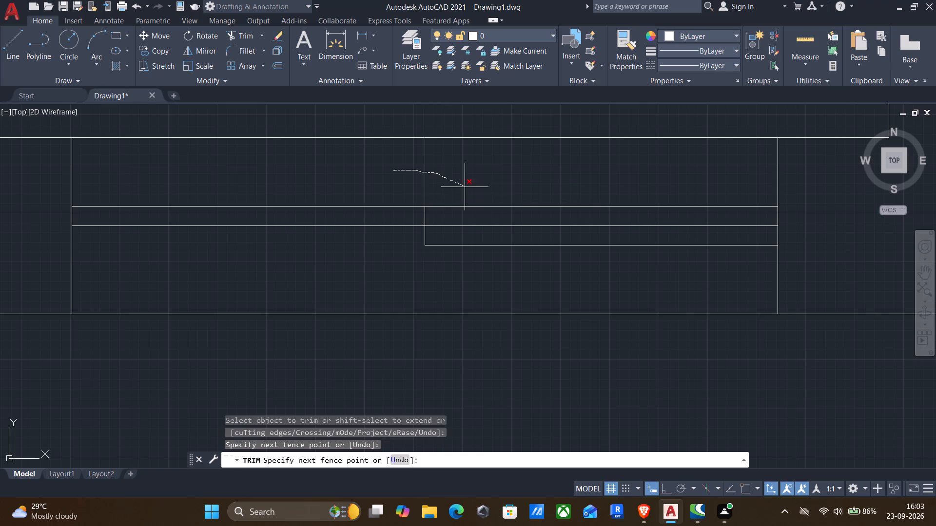
pyautogui.moveTo(468, 188); pyautogui.dragTo(514, 213)
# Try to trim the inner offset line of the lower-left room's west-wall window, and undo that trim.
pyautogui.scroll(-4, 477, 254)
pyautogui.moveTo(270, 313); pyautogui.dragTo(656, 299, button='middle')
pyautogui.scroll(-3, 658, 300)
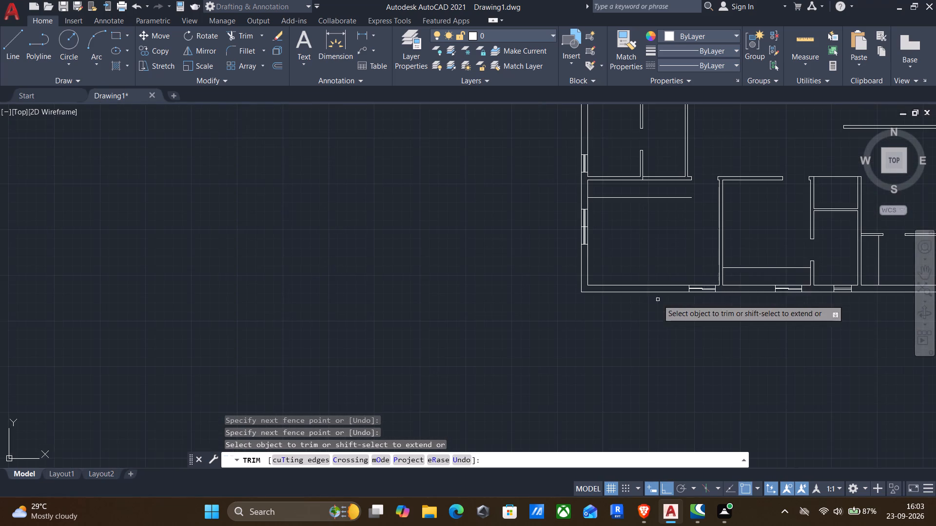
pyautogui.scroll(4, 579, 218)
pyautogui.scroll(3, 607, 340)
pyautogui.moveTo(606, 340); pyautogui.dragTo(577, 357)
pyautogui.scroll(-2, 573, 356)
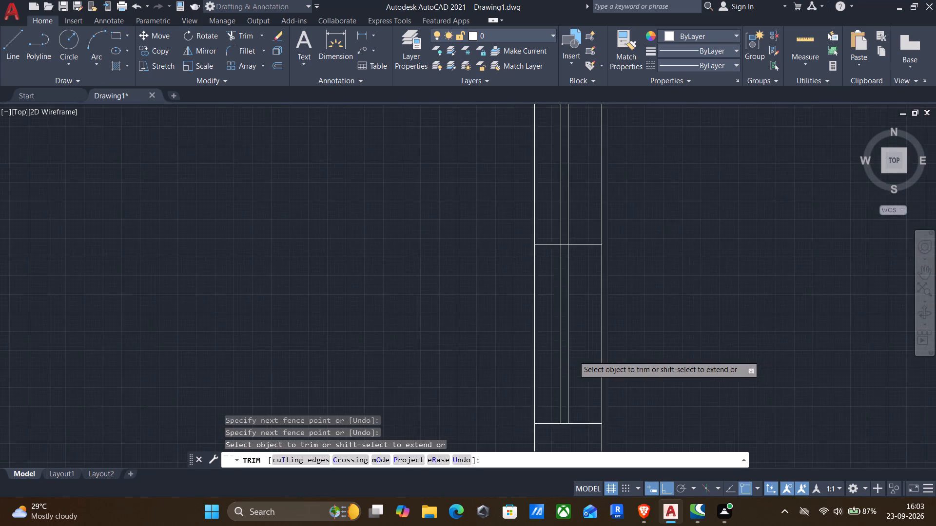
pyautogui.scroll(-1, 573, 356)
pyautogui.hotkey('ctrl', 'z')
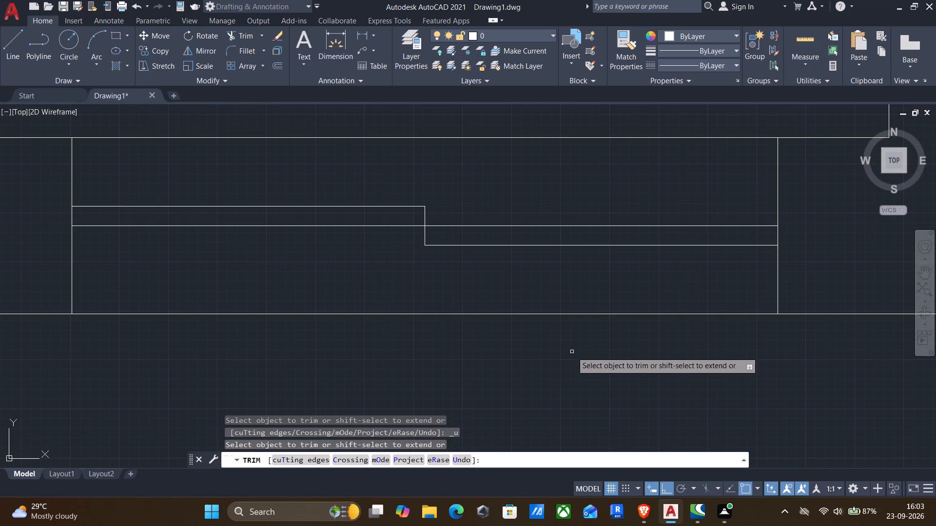
# Trim the lower-left room's west-wall window into staggered panes, removing the inner line's lower half, outer line's upper half and divider stubs.
pyautogui.scroll(-3, 481, 143)
pyautogui.moveTo(365, 253); pyautogui.dragTo(705, 345, button='middle')
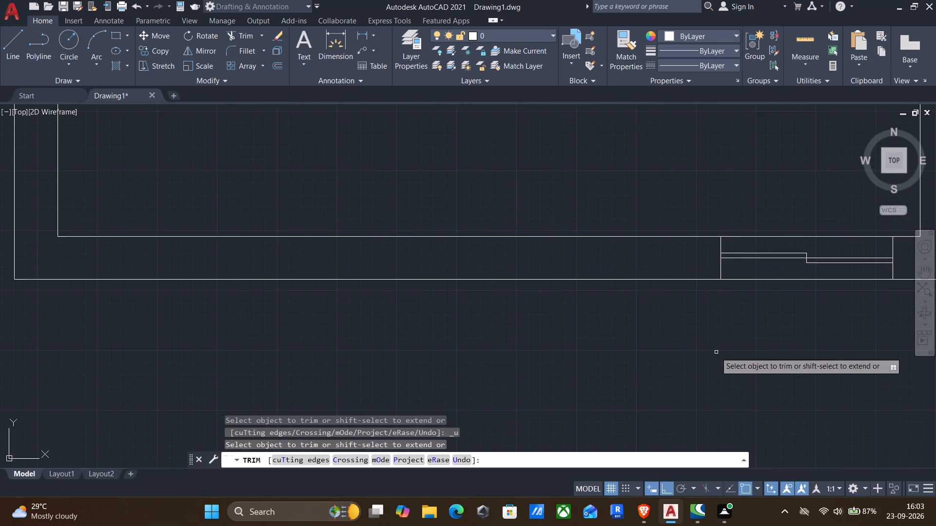
pyautogui.scroll(-1, 547, 341)
pyautogui.moveTo(312, 178); pyautogui.dragTo(532, 381, button='middle')
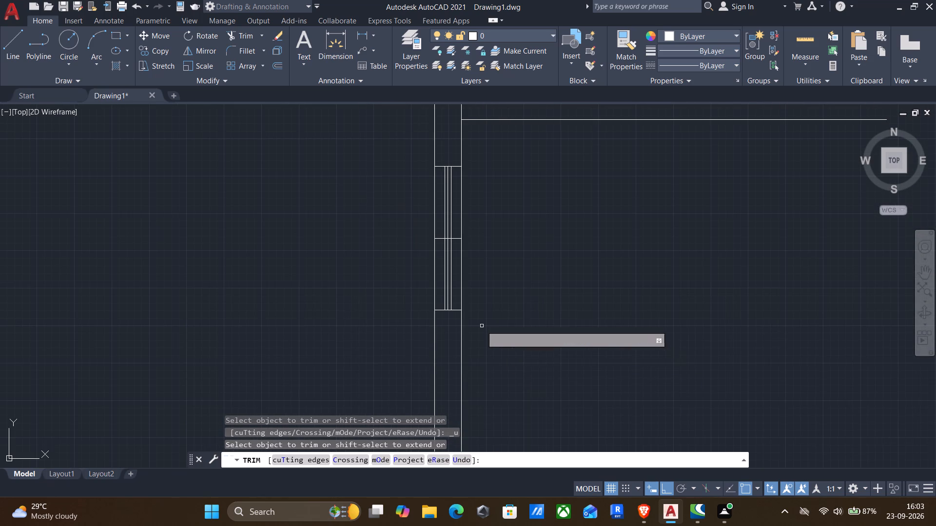
pyautogui.scroll(2, 453, 281)
pyautogui.click(443, 269)
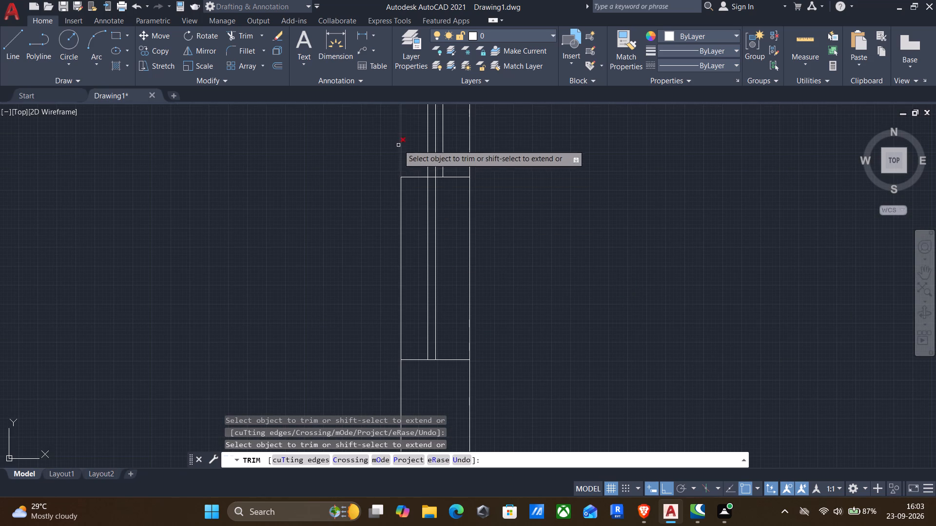
pyautogui.click(430, 134)
pyautogui.click(419, 137)
pyautogui.moveTo(421, 145); pyautogui.dragTo(422, 186)
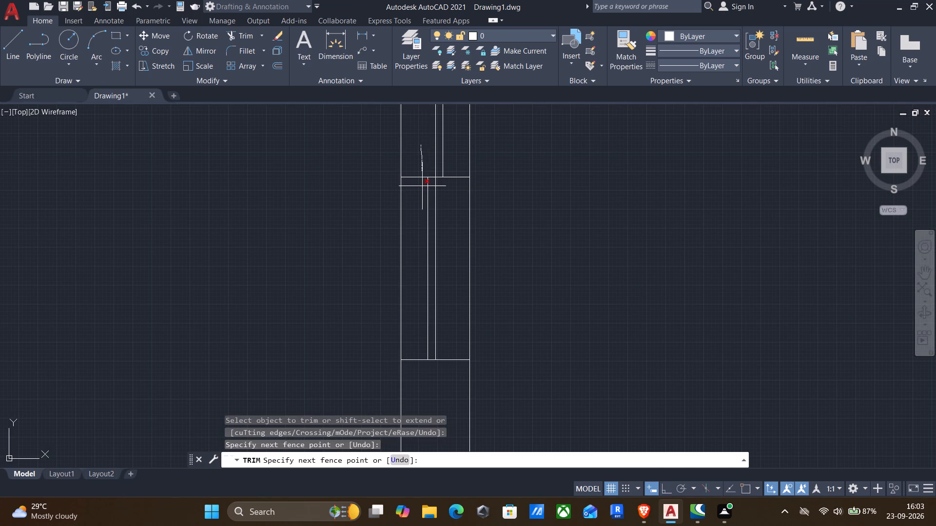
pyautogui.moveTo(422, 186); pyautogui.dragTo(421, 194)
pyautogui.moveTo(450, 193); pyautogui.dragTo(459, 161)
# Trim away the centre line of the small west-wall window in the middle-left room.
pyautogui.scroll(-4, 439, 173)
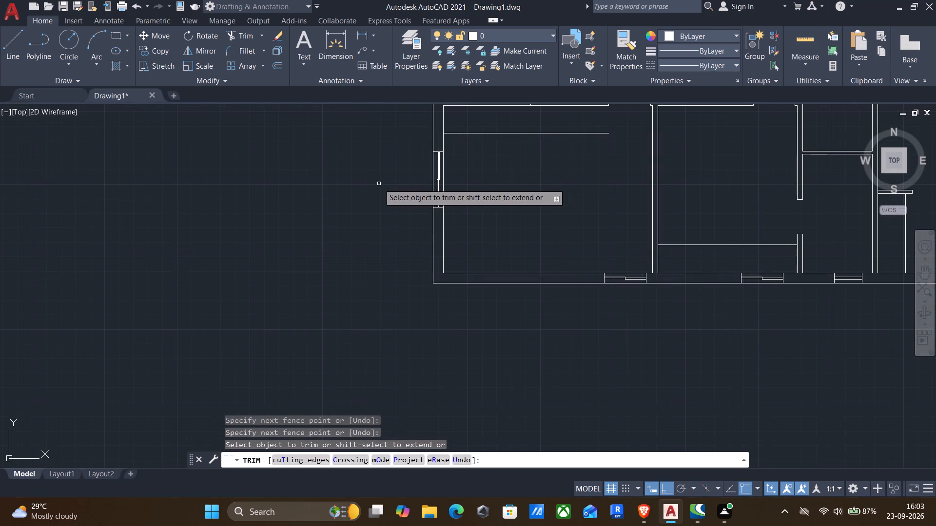
pyautogui.moveTo(370, 154); pyautogui.dragTo(376, 298, button='middle')
pyautogui.scroll(3, 460, 227)
pyautogui.scroll(3, 385, 236)
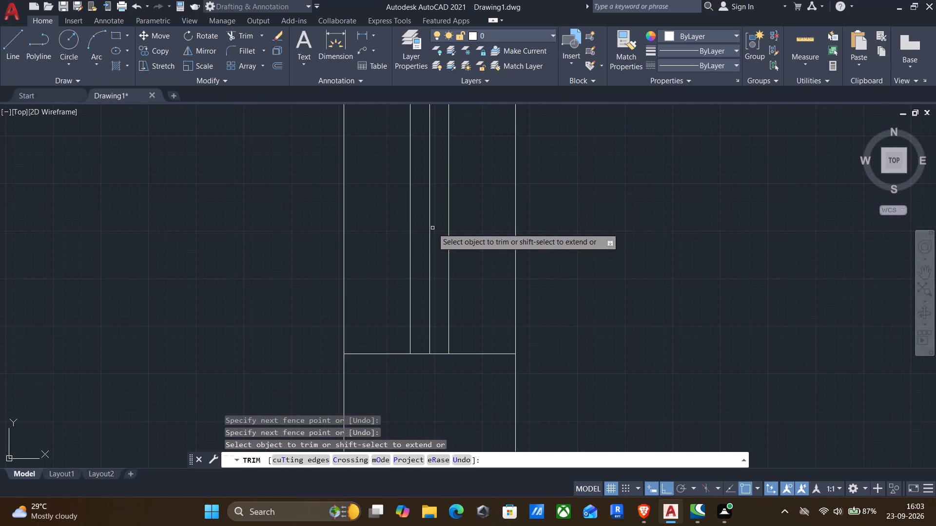
pyautogui.click(432, 228)
pyautogui.click(422, 233)
# Trim away the centre line of the upper-left corner room's west-wall window.
pyautogui.scroll(-4, 418, 235)
pyautogui.scroll(-2, 352, 225)
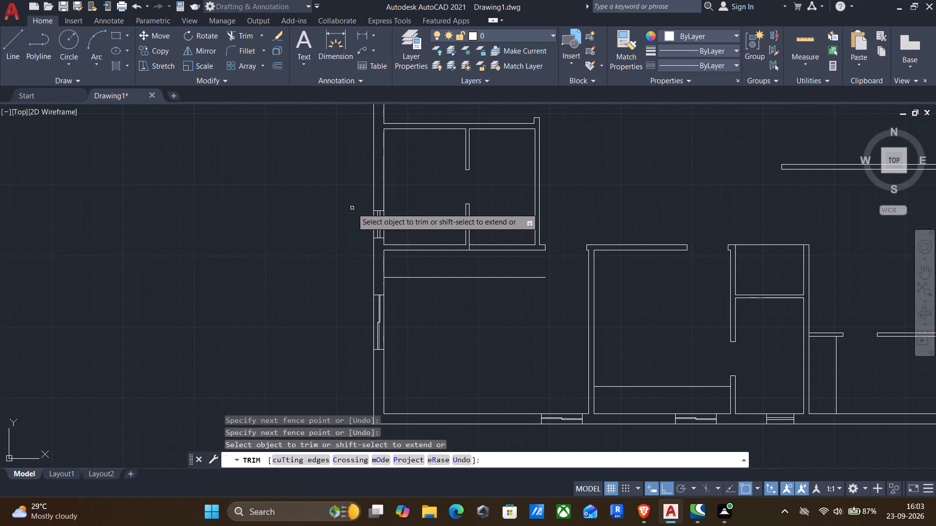
pyautogui.middleClick(351, 276)
pyautogui.scroll(-2, 353, 244)
pyautogui.moveTo(337, 192); pyautogui.dragTo(363, 272, button='middle')
pyautogui.scroll(3, 389, 259)
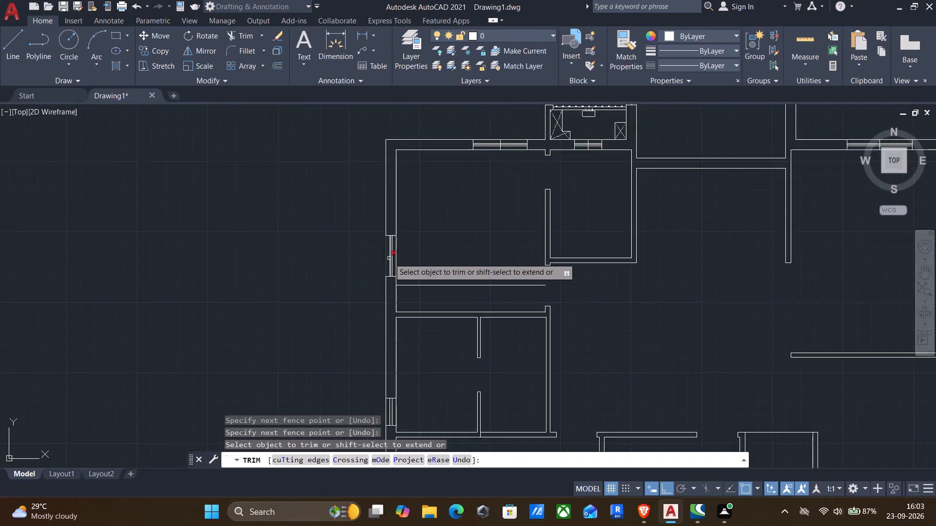
pyautogui.scroll(4, 400, 251)
pyautogui.scroll(-2, 354, 281)
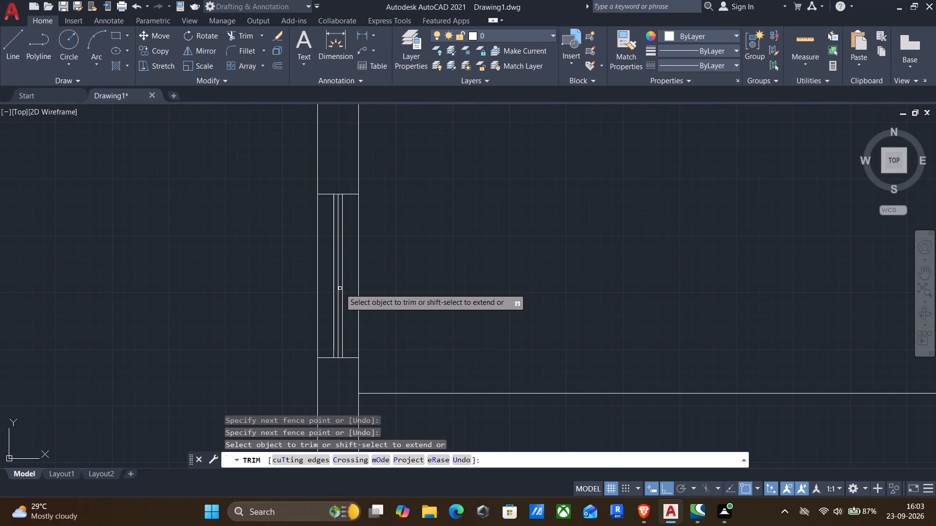
pyautogui.click(339, 290)
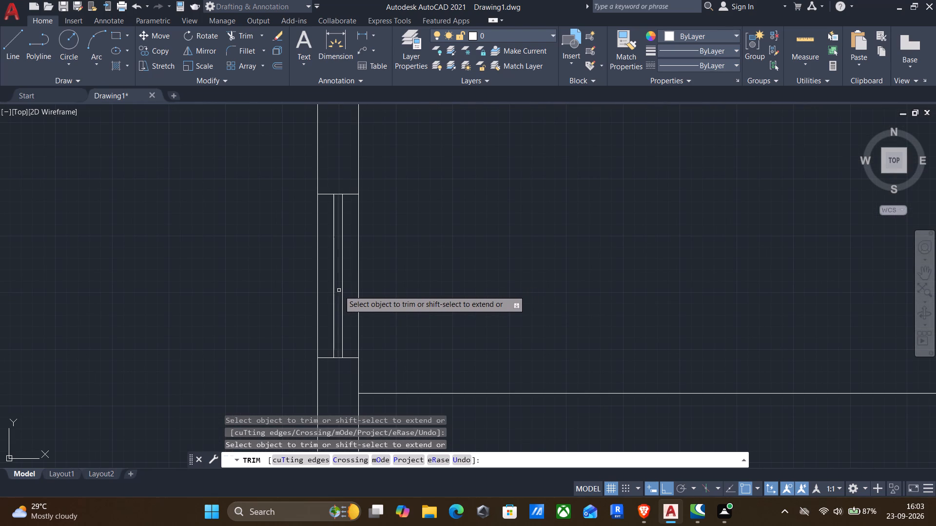
# Trim the upper-left corner room's top-wall window into staggered panes, removing the lower line's left half, upper line's right half and divider stubs.
pyautogui.scroll(-2, 340, 286)
pyautogui.moveTo(434, 166); pyautogui.dragTo(439, 257, button='middle')
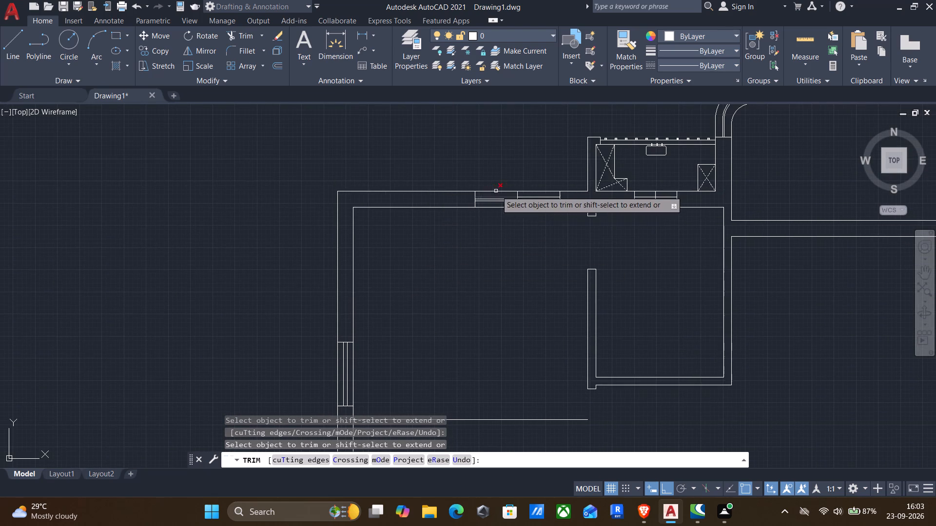
pyautogui.scroll(2, 529, 200)
pyautogui.click(463, 202)
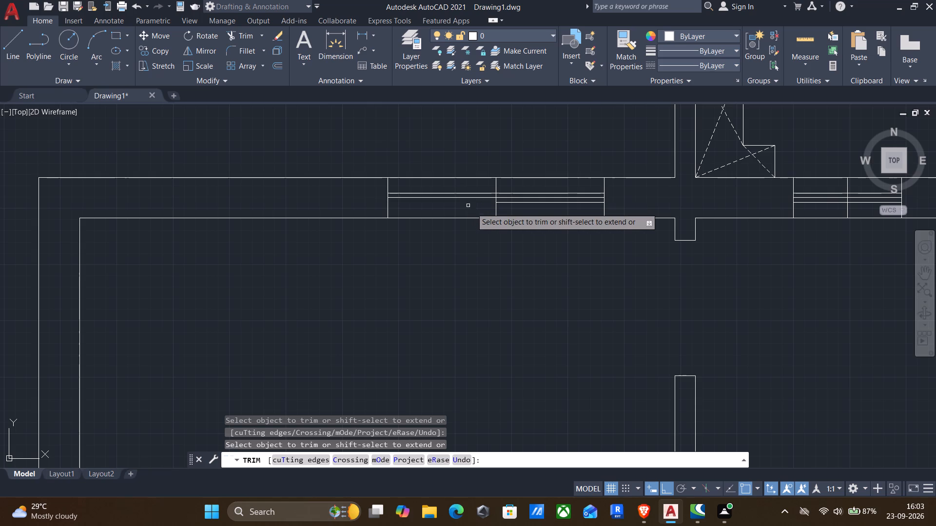
pyautogui.click(509, 193)
pyautogui.click(496, 185)
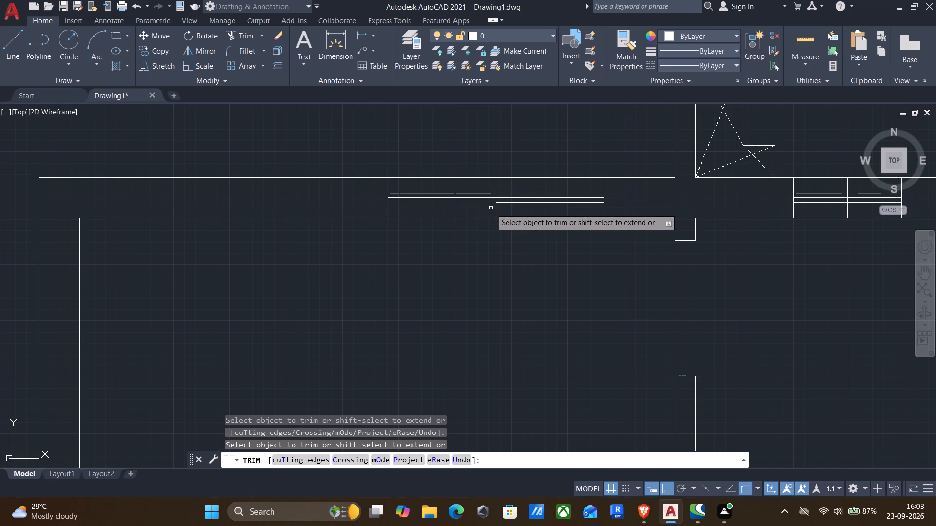
pyautogui.click(494, 211)
pyautogui.click(500, 210)
# Trim away the centre line and the vertical divider of the window below the detailed projection room.
pyautogui.scroll(-1, 512, 223)
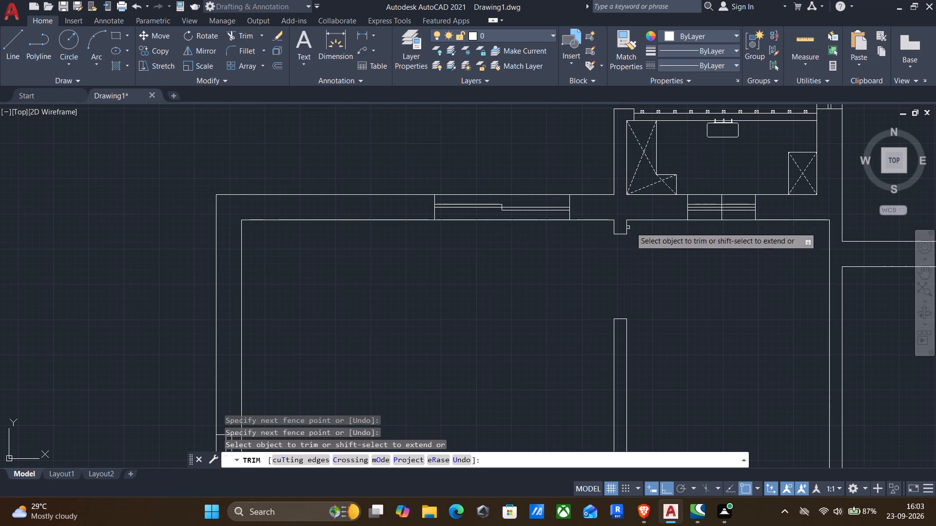
pyautogui.scroll(2, 717, 203)
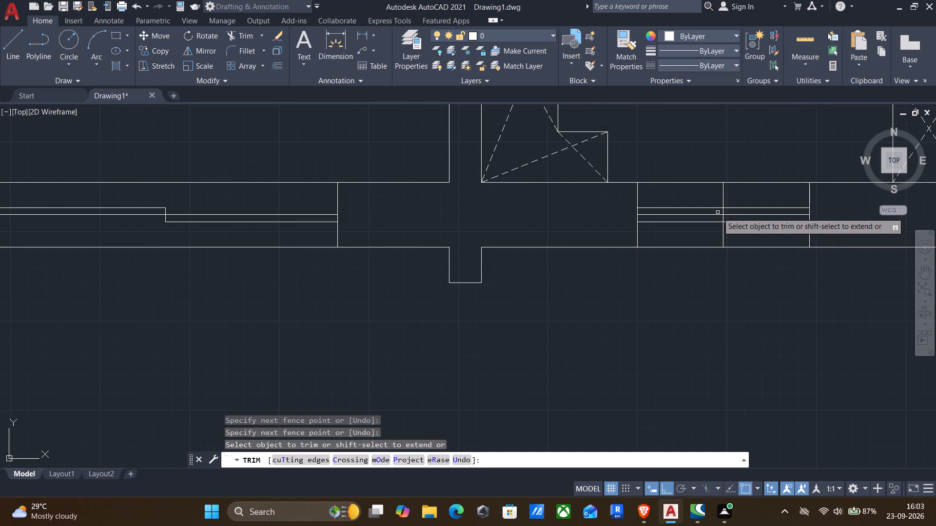
pyautogui.click(723, 214)
pyautogui.click(733, 215)
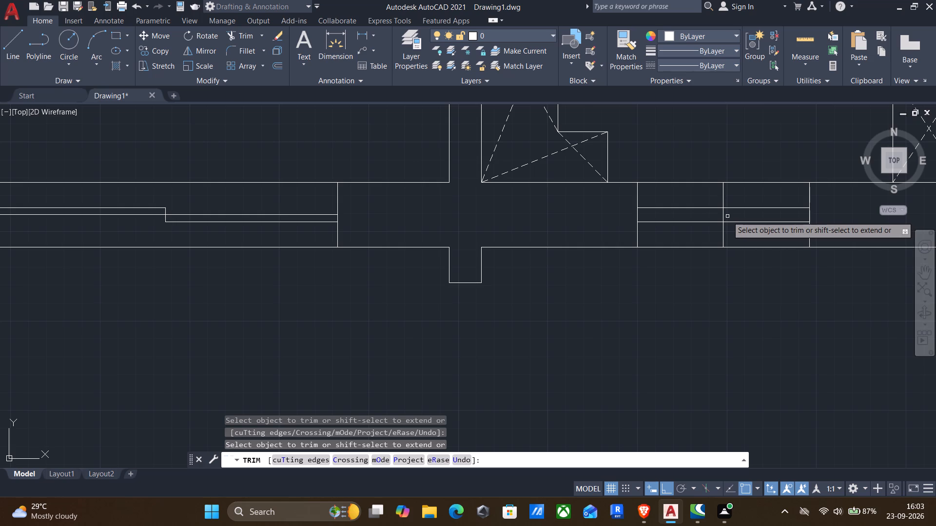
pyautogui.click(724, 216)
pyautogui.click(722, 199)
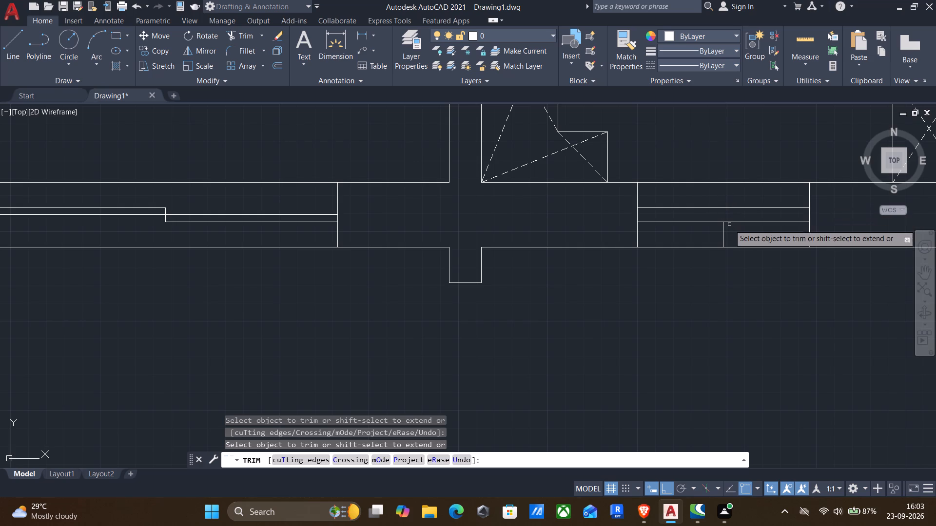
pyautogui.moveTo(730, 235); pyautogui.dragTo(701, 234)
# Trim the upper-right room's top-wall window into staggered panes, removing the lower line's left half, upper line's right half and divider stubs.
pyautogui.scroll(-3, 697, 237)
pyautogui.moveTo(699, 273); pyautogui.dragTo(657, 208, button='middle')
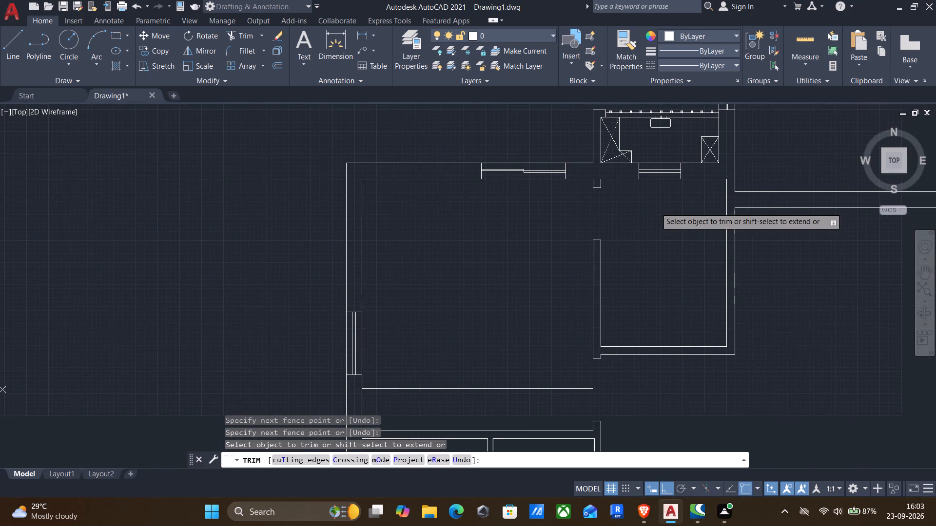
pyautogui.scroll(-2, 654, 207)
pyautogui.moveTo(646, 258); pyautogui.dragTo(632, 243, button='middle')
pyautogui.moveTo(624, 236); pyautogui.dragTo(559, 216, button='middle')
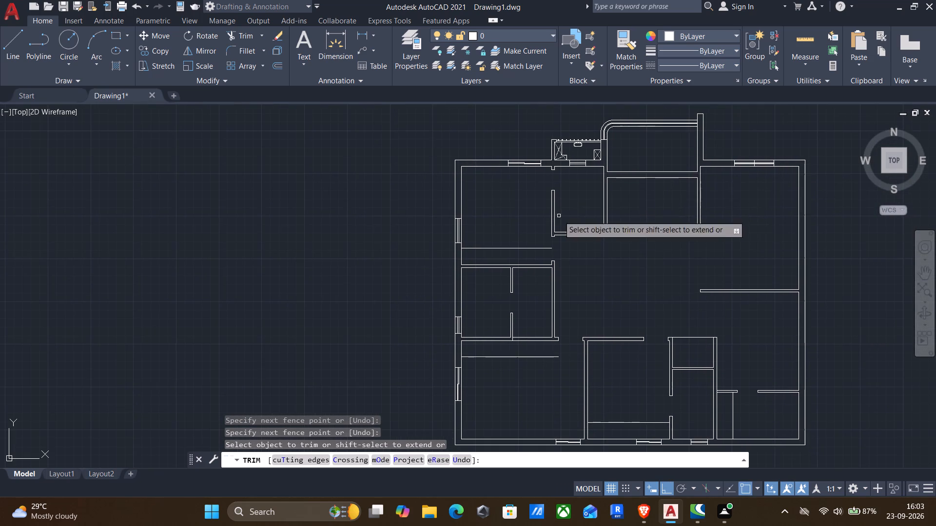
pyautogui.scroll(6, 744, 162)
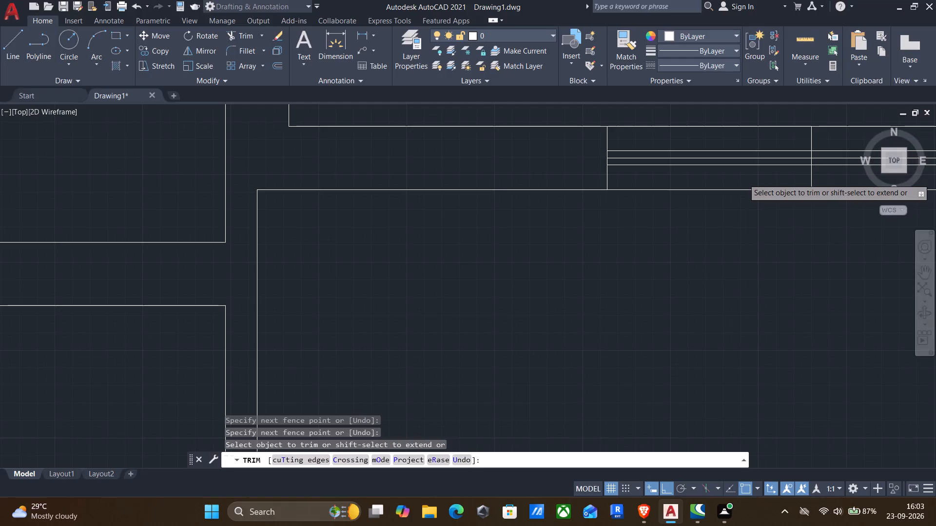
pyautogui.click(727, 156)
pyautogui.scroll(-3, 730, 183)
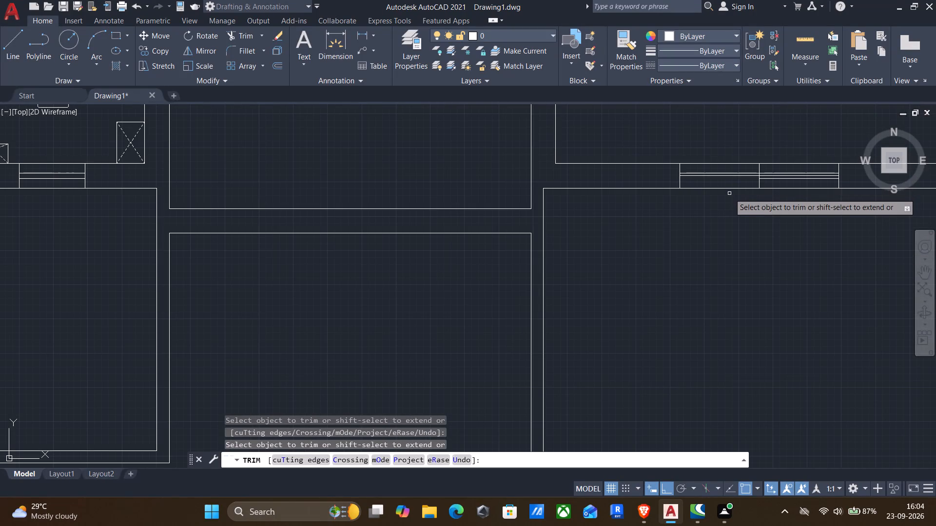
pyautogui.scroll(3, 779, 168)
pyautogui.click(780, 191)
pyautogui.moveTo(712, 229); pyautogui.dragTo(669, 235)
pyautogui.moveTo(665, 164); pyautogui.dragTo(703, 169)
pyautogui.scroll(-3, 699, 206)
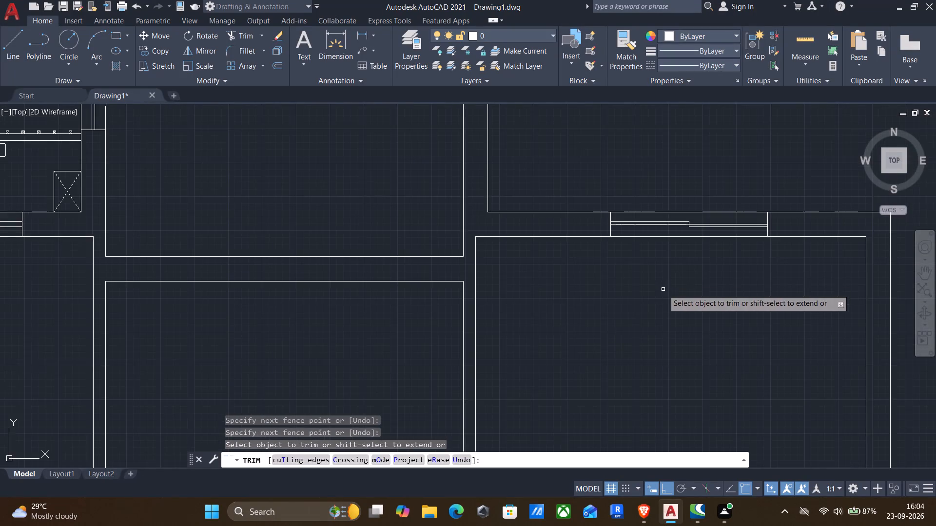
pyautogui.moveTo(663, 289); pyautogui.dragTo(633, 238, button='middle')
pyautogui.scroll(-3, 623, 258)
pyautogui.moveTo(623, 279); pyautogui.dragTo(559, 146, button='middle')
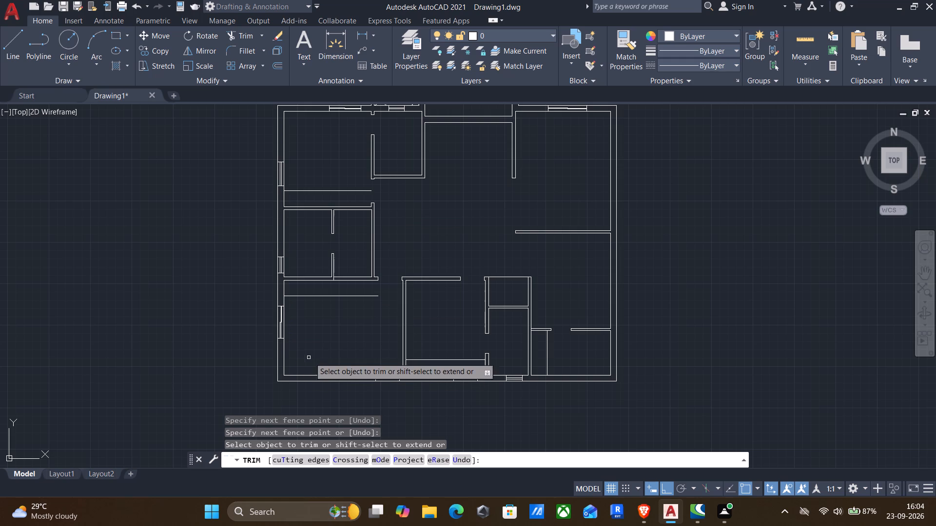
# Draw a vertical line through the midpoint of the built-in in the bottom-middle room, dividing it into two halves.
pyautogui.moveTo(370, 328); pyautogui.dragTo(409, 319, button='middle')
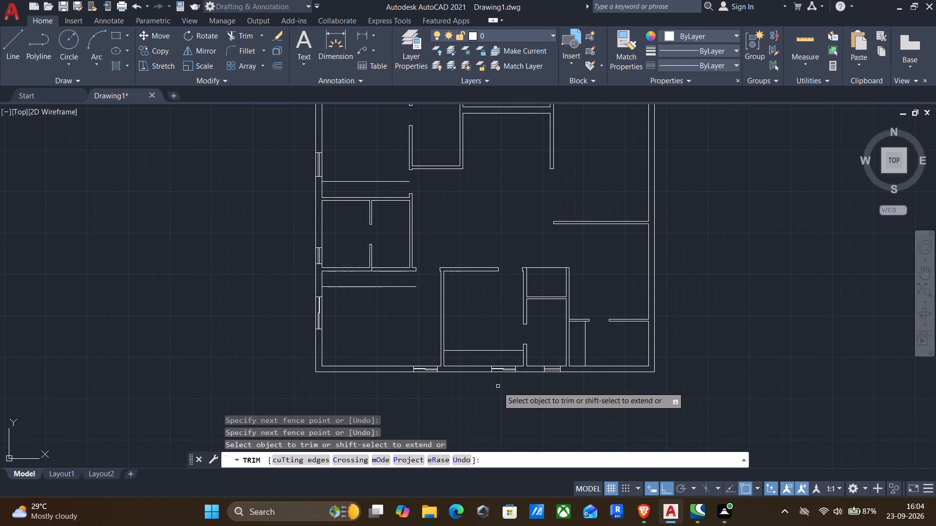
pyautogui.press('Escape')
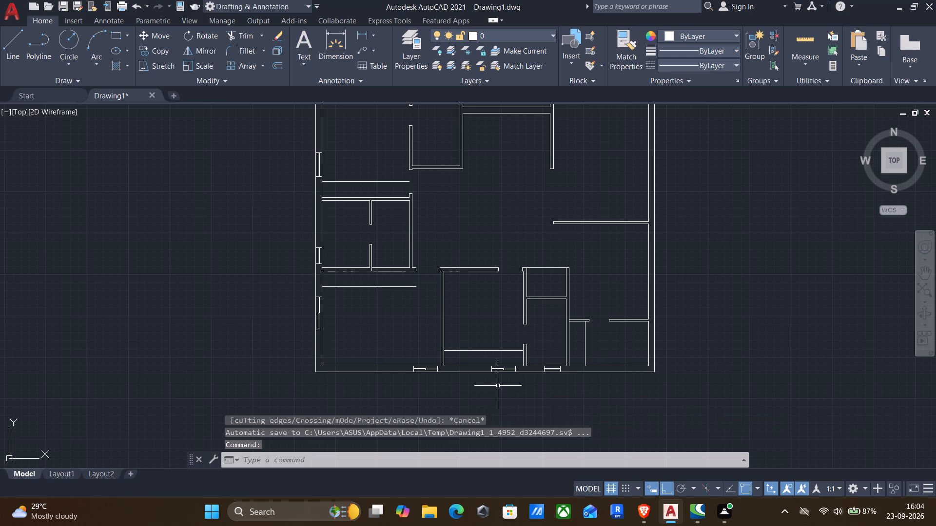
pyautogui.press('l')
pyautogui.press('Return')
pyautogui.scroll(2, 495, 383)
pyautogui.click(463, 342)
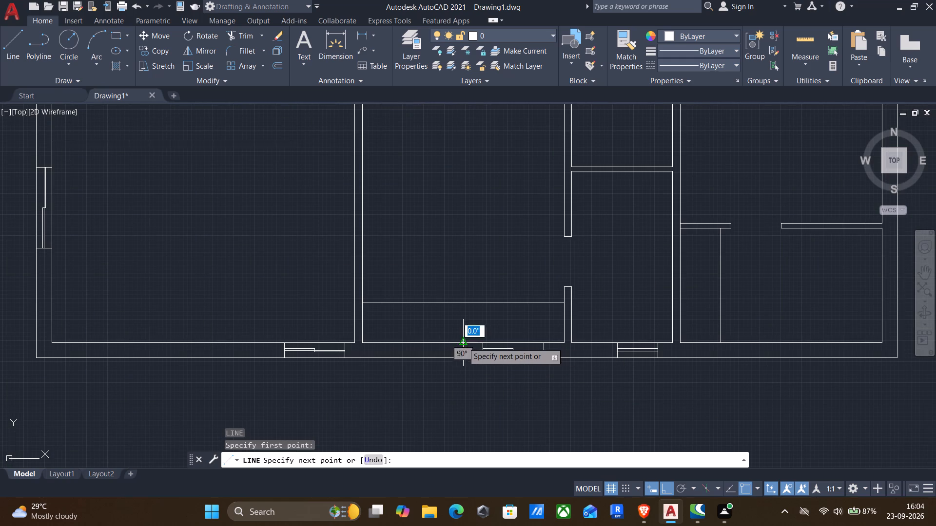
pyautogui.click(468, 301)
pyautogui.press('Return')
pyautogui.scroll(-2, 429, 344)
# Draw a vertical line from the small partition's right face at the lower-left room's top wall down to the built-in's front line.
pyautogui.moveTo(462, 349); pyautogui.dragTo(513, 340, button='middle')
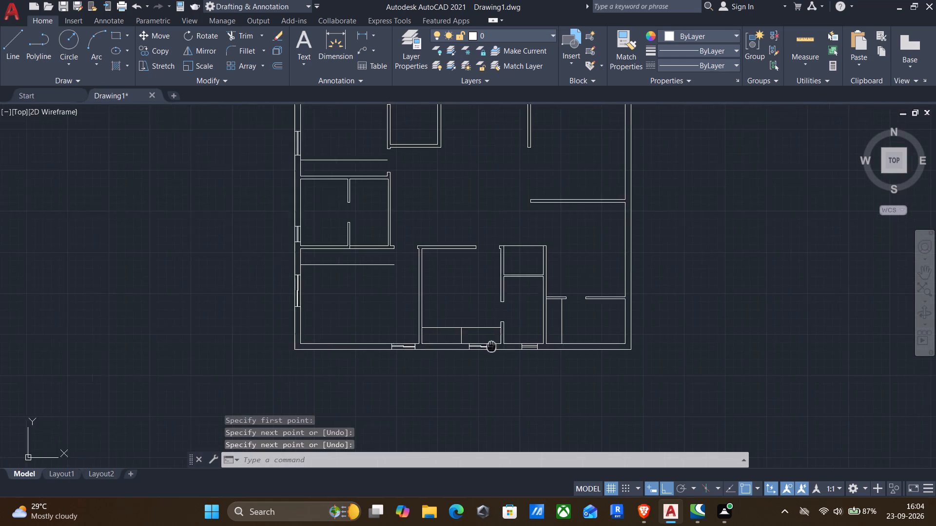
pyautogui.moveTo(513, 340); pyautogui.dragTo(580, 324, button='middle')
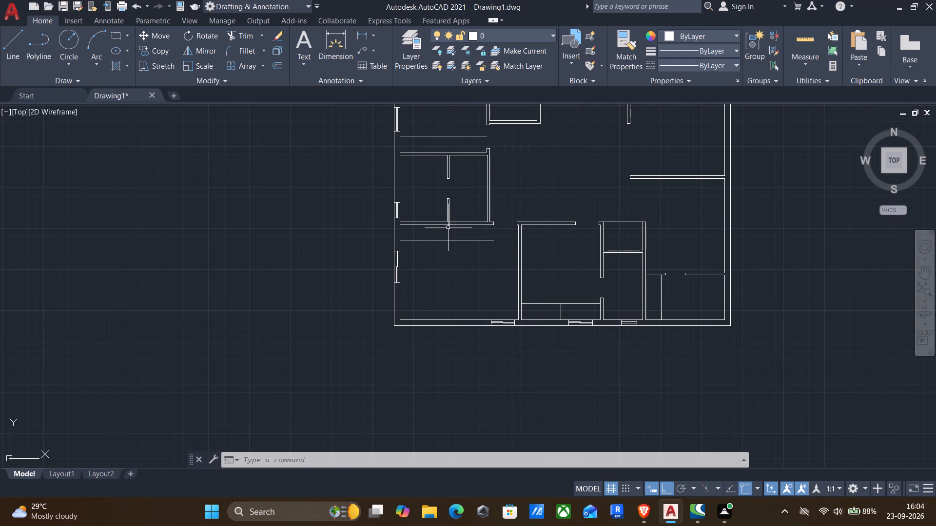
pyautogui.scroll(3, 450, 228)
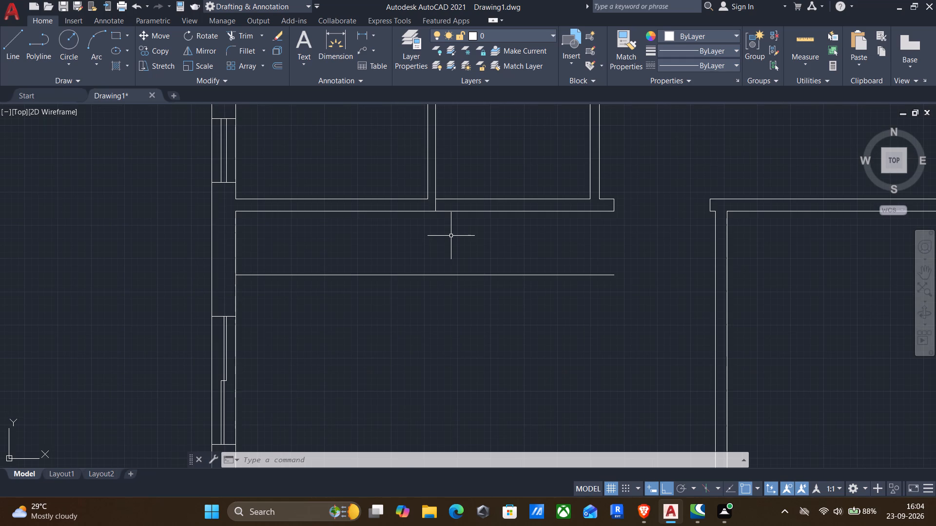
pyautogui.scroll(2, 451, 236)
pyautogui.press('Return')
pyautogui.moveTo(406, 171); pyautogui.dragTo(403, 185)
pyautogui.scroll(1, 406, 171)
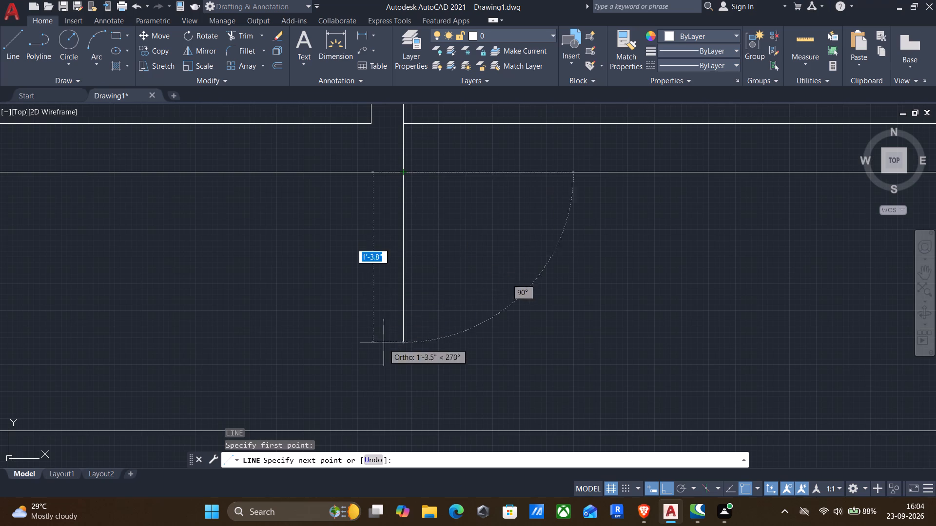
pyautogui.click(401, 429)
pyautogui.press('Return')
pyautogui.scroll(-2, 558, 347)
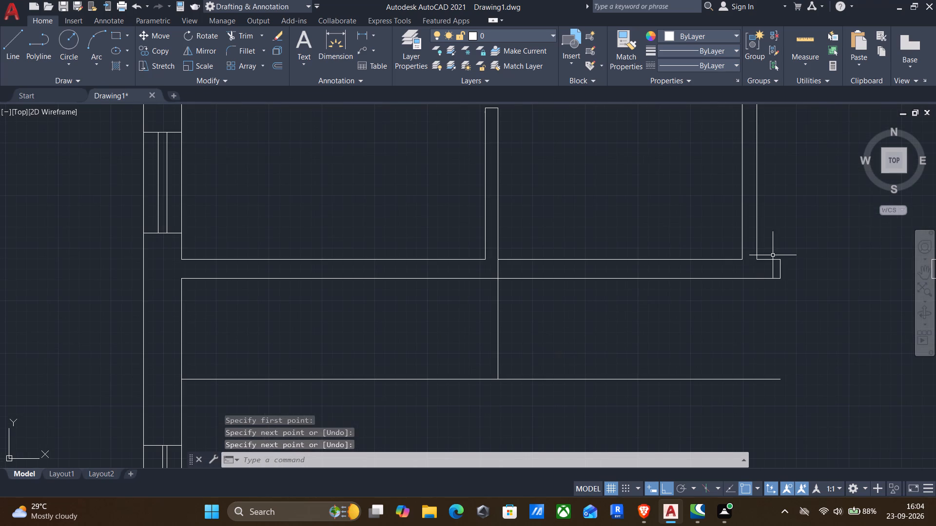
# Draw a short line across the thickness of the lower-left room's top wall, extending the inner face of the right-hand vertical wall.
pyautogui.press('Return')
pyautogui.click(741, 261)
pyautogui.click(742, 275)
pyautogui.press('Return')
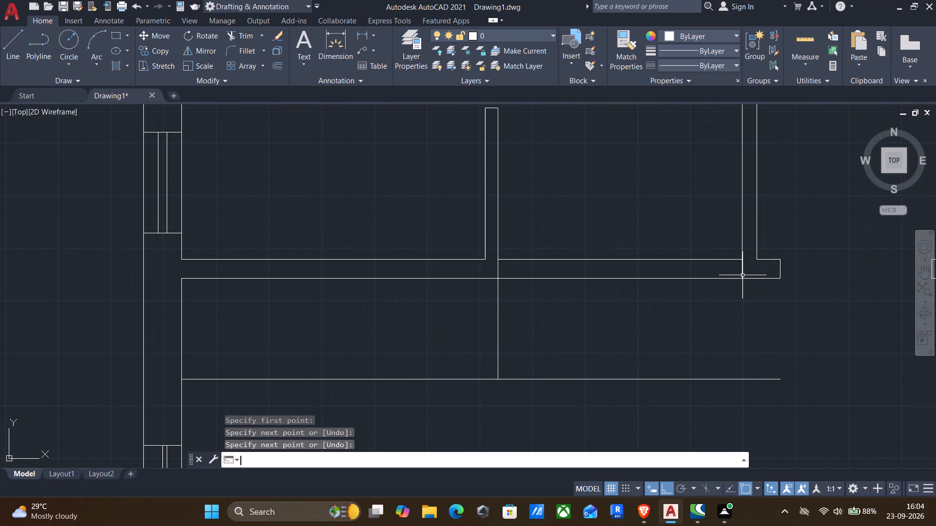
# Trim both wall lines between the partition and the right-hand vertical wall, plus the built-in front line beyond its new end.
pyautogui.write('tr')
pyautogui.press('Return')
pyautogui.moveTo(700, 225); pyautogui.dragTo(699, 248)
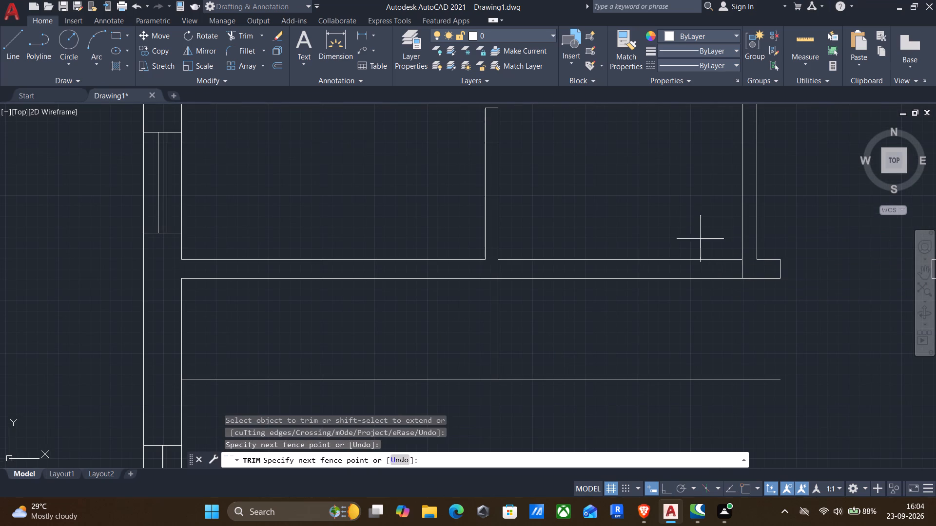
pyautogui.moveTo(699, 248); pyautogui.dragTo(671, 403)
pyautogui.scroll(-2, 653, 383)
pyautogui.moveTo(657, 361); pyautogui.dragTo(664, 296, button='middle')
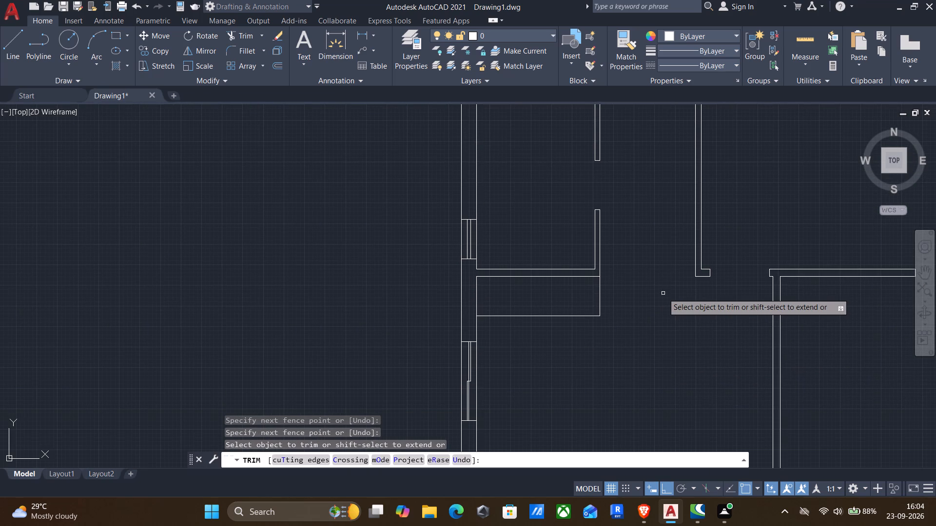
pyautogui.press('Return')
# Offset the top wall line and the right wall line of the small space beside the partition 2' inward.
pyautogui.moveTo(661, 352); pyautogui.dragTo(655, 287, button='middle')
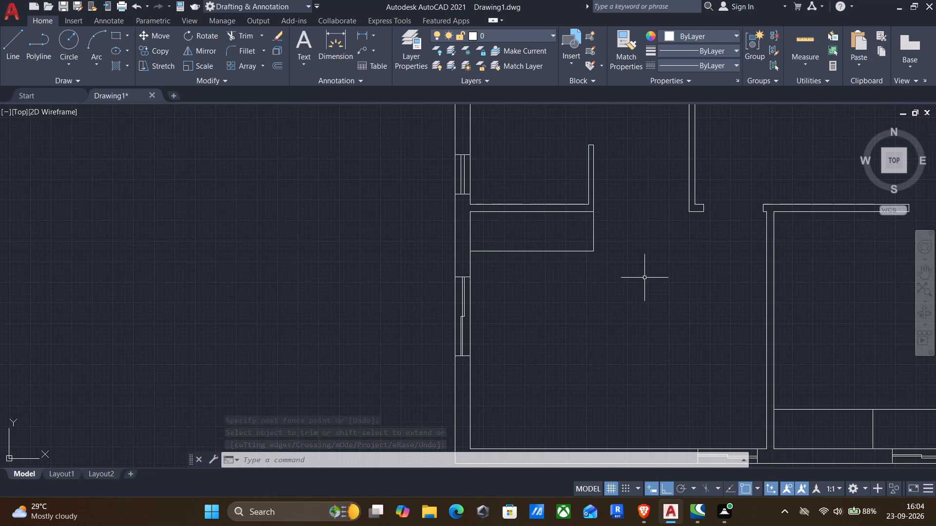
pyautogui.moveTo(644, 278); pyautogui.dragTo(639, 349, button='middle')
pyautogui.moveTo(633, 302); pyautogui.dragTo(623, 361, button='middle')
pyautogui.press('o')
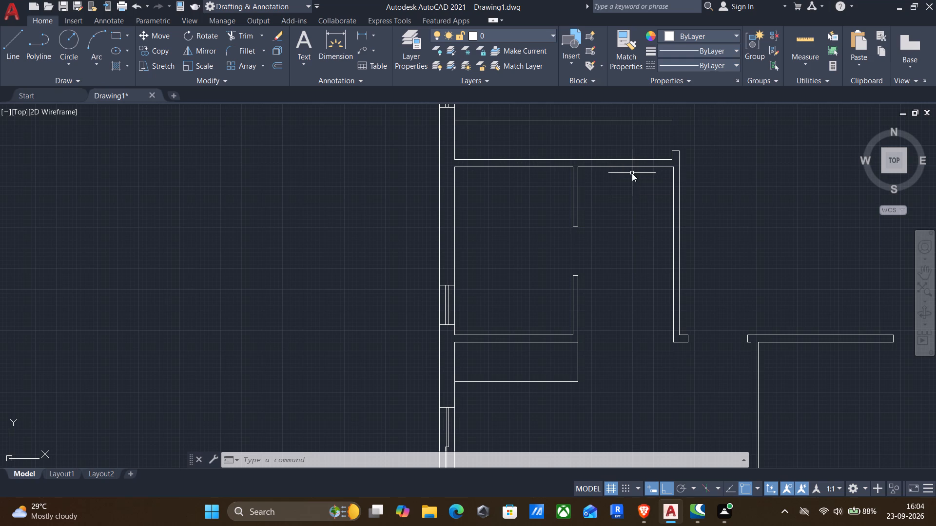
pyautogui.press('Return')
pyautogui.click(632, 173)
pyautogui.click(628, 209)
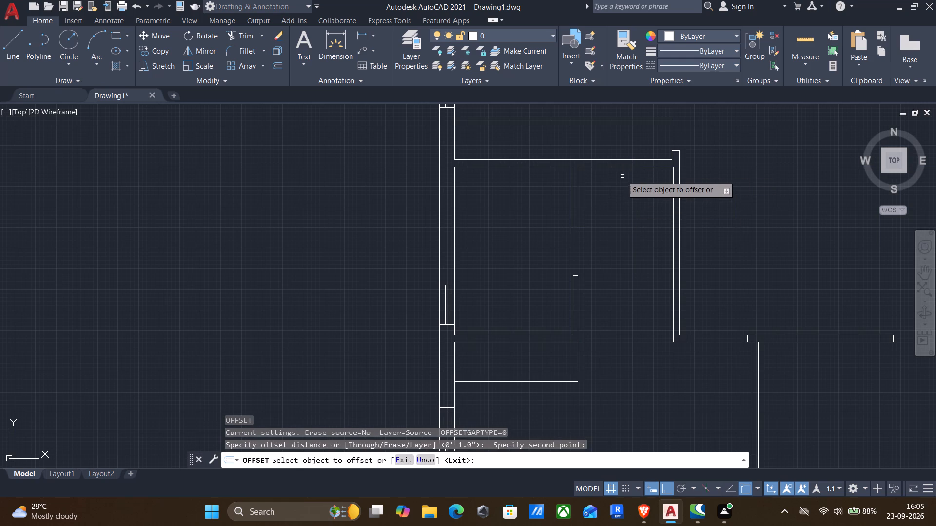
pyautogui.click(618, 168)
pyautogui.write("2'")
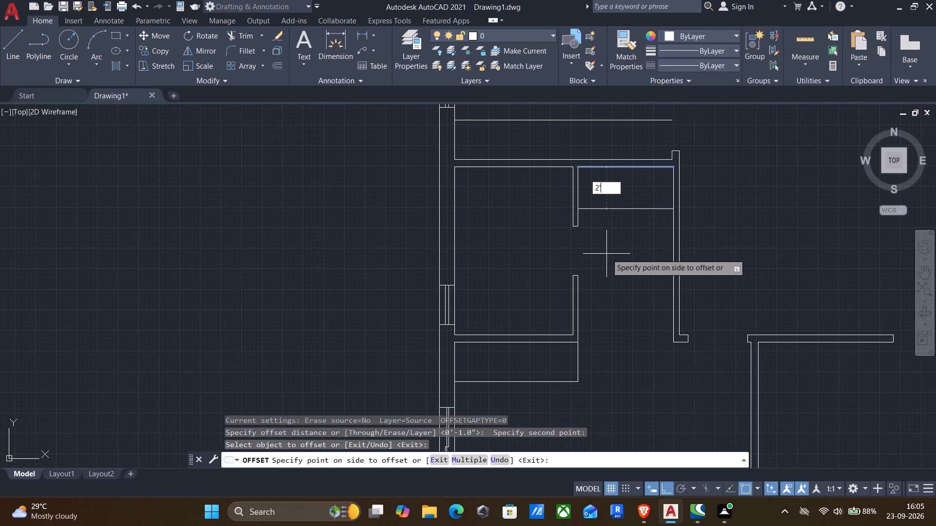
pyautogui.press('Return')
pyautogui.click(672, 270)
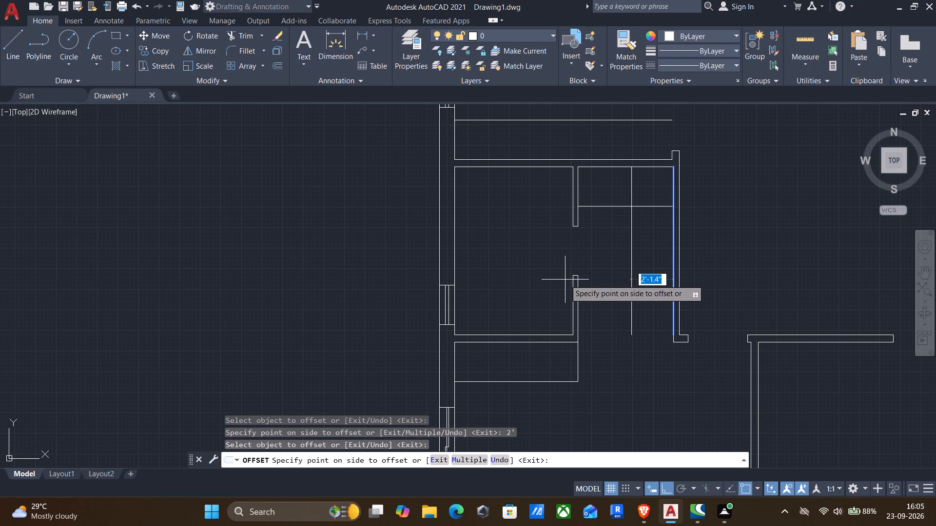
pyautogui.write("2'")
pyautogui.press('Return')
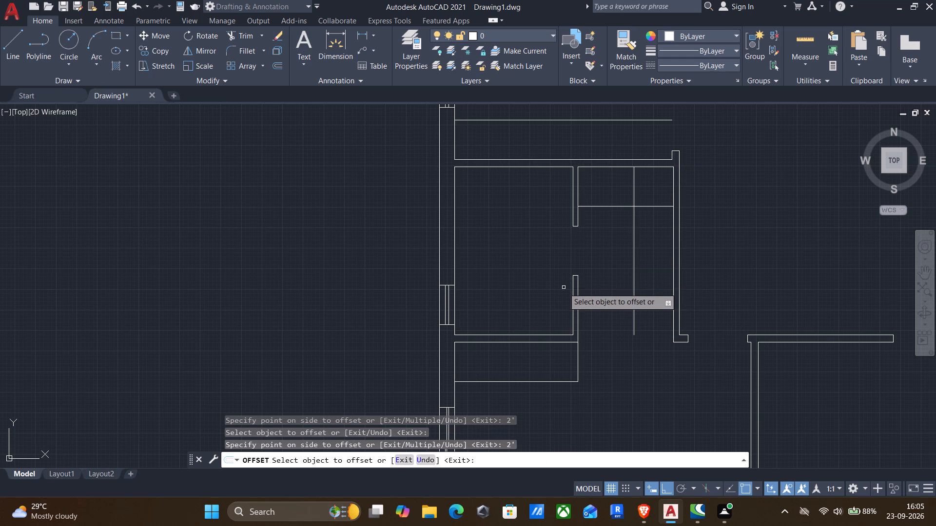
pyautogui.press('Return')
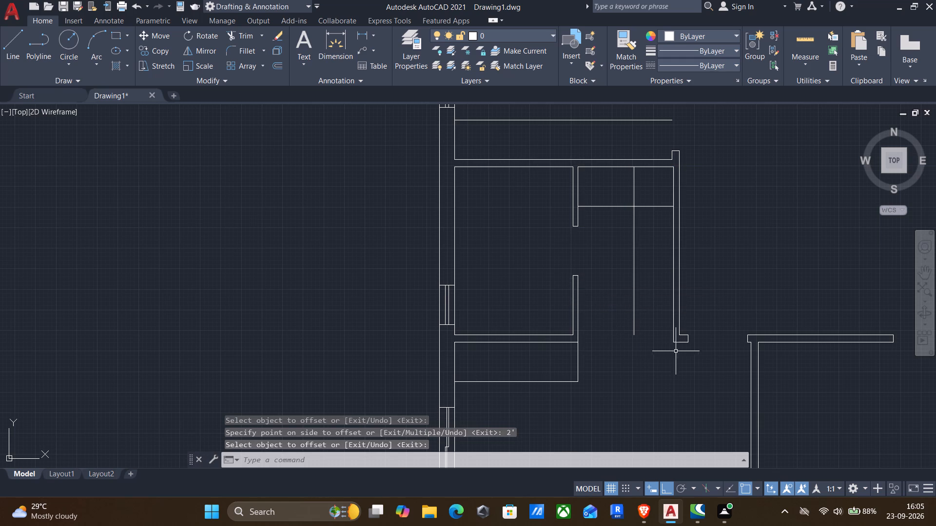
# Draw a horizontal line closing the bottom of the 2' strip, from the right wall's inner face to the vertical offset line.
pyautogui.press('l')
pyautogui.press('Return')
pyautogui.scroll(2, 640, 342)
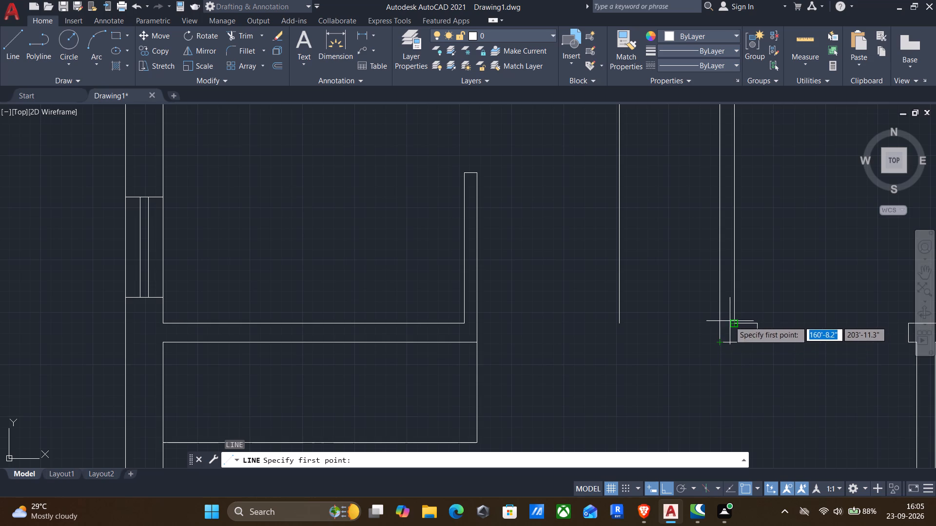
pyautogui.click(716, 325)
pyautogui.click(617, 322)
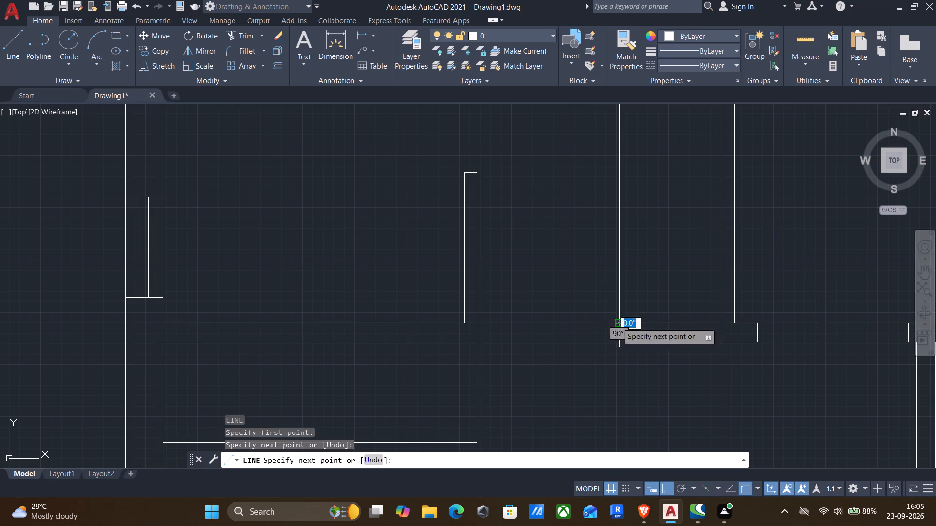
pyautogui.press('Return')
# Trim the overlapping ends of the two 2' offset lines to form an L-shaped built-in.
pyautogui.scroll(-3, 618, 322)
pyautogui.press('t')
pyautogui.press('r')
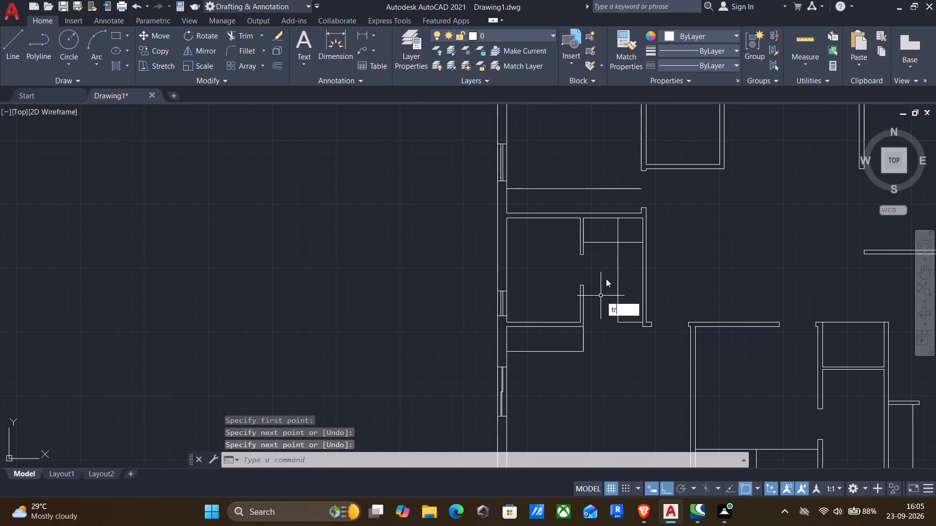
pyautogui.press('Return')
pyautogui.scroll(3, 611, 222)
pyautogui.moveTo(610, 229); pyautogui.dragTo(669, 323)
pyautogui.scroll(-4, 652, 334)
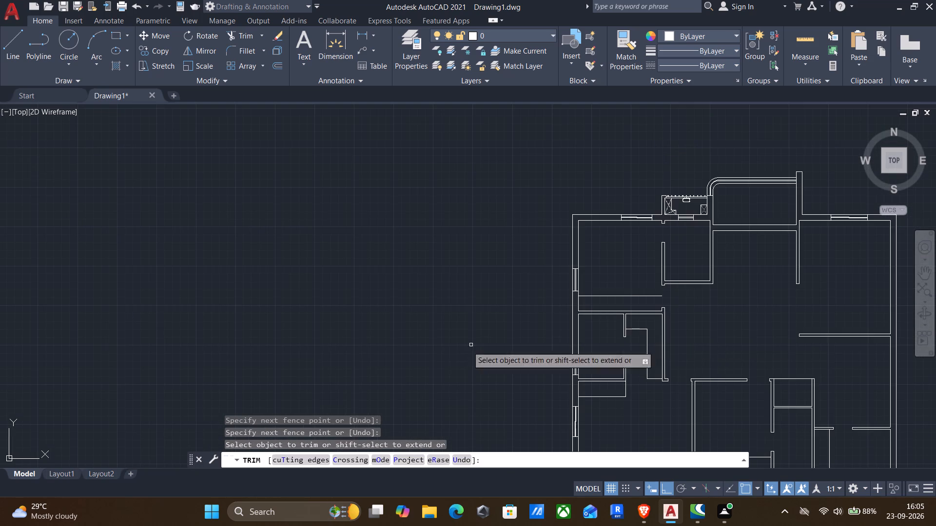
pyautogui.moveTo(435, 356); pyautogui.dragTo(471, 267, button='middle')
pyautogui.moveTo(476, 302); pyautogui.dragTo(467, 286, button='middle')
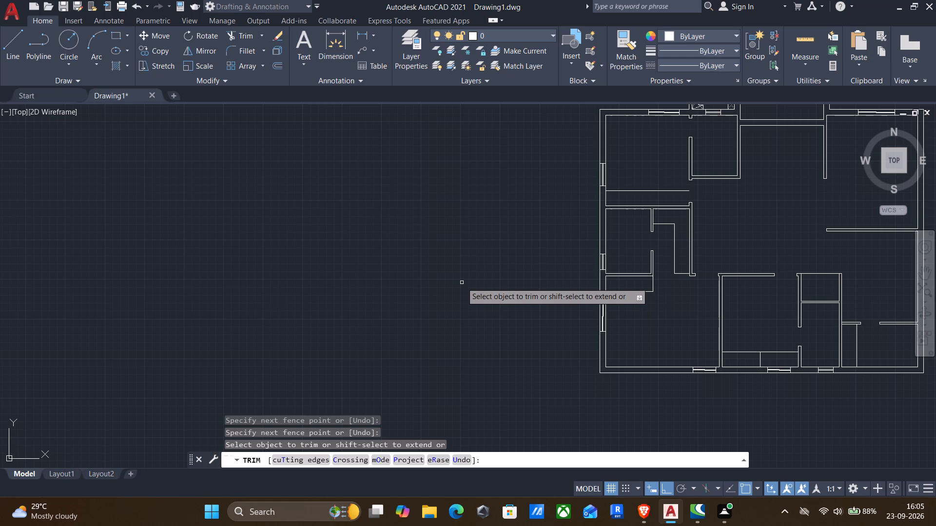
pyautogui.moveTo(449, 295); pyautogui.dragTo(442, 301, button='middle')
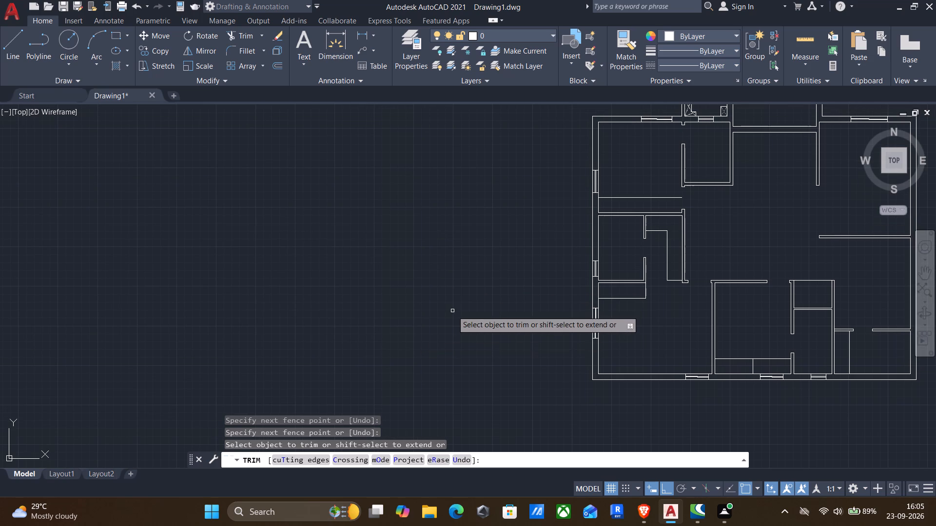
pyautogui.press('Escape')
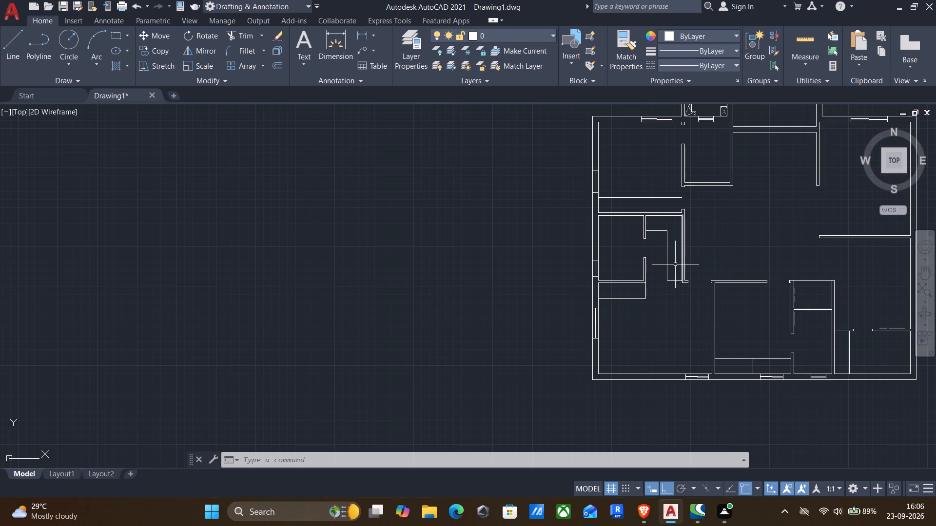
# Draw a vertical line at the midpoint of the upper-left room's lower wall up to the built-in's front line, dividing the built-in.
pyautogui.moveTo(666, 278); pyautogui.dragTo(624, 297, button='middle')
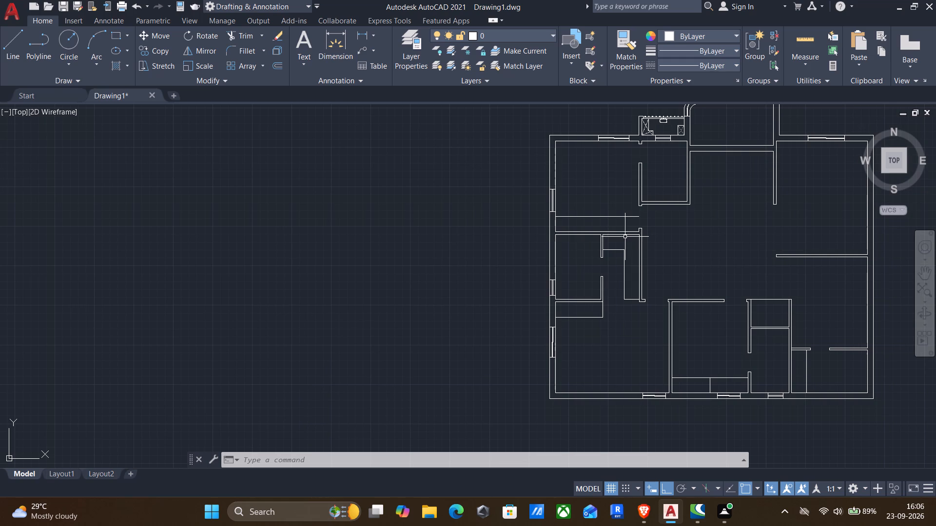
pyautogui.press('l')
pyautogui.press('Return')
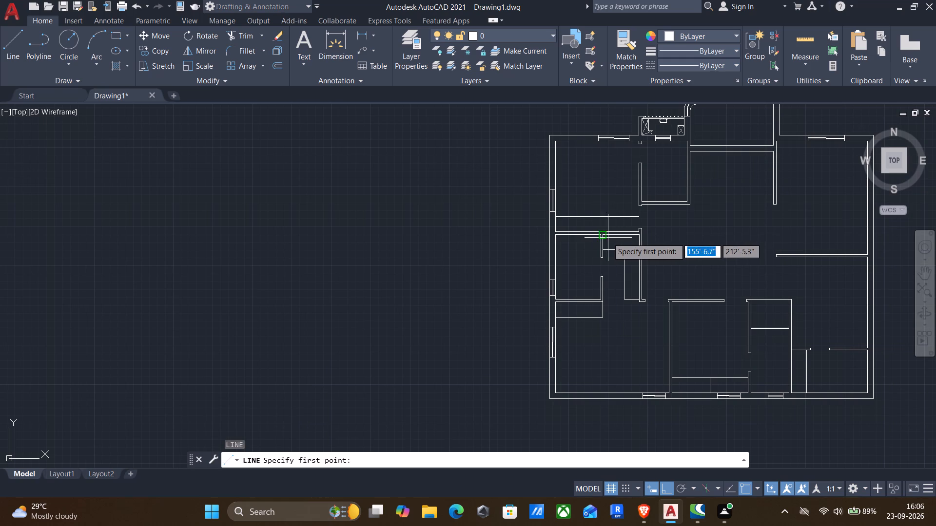
pyautogui.scroll(2, 607, 235)
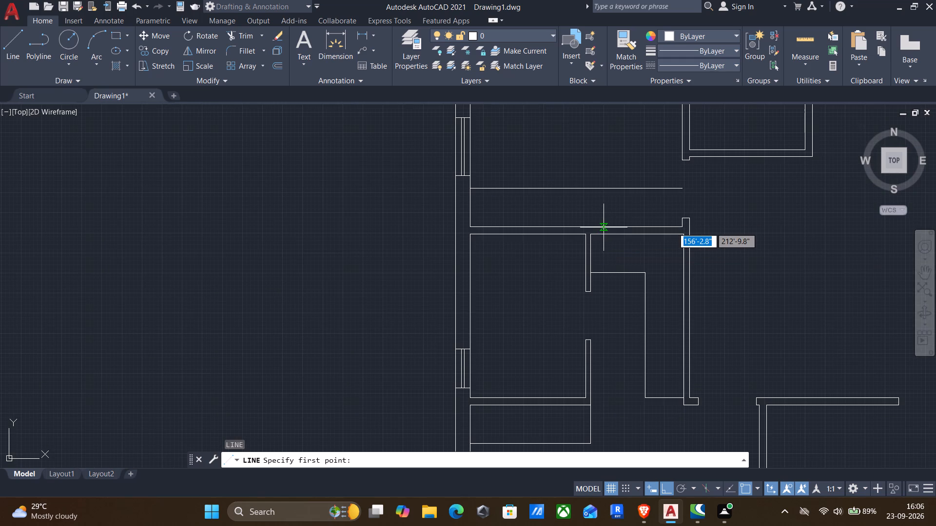
pyautogui.scroll(2, 604, 227)
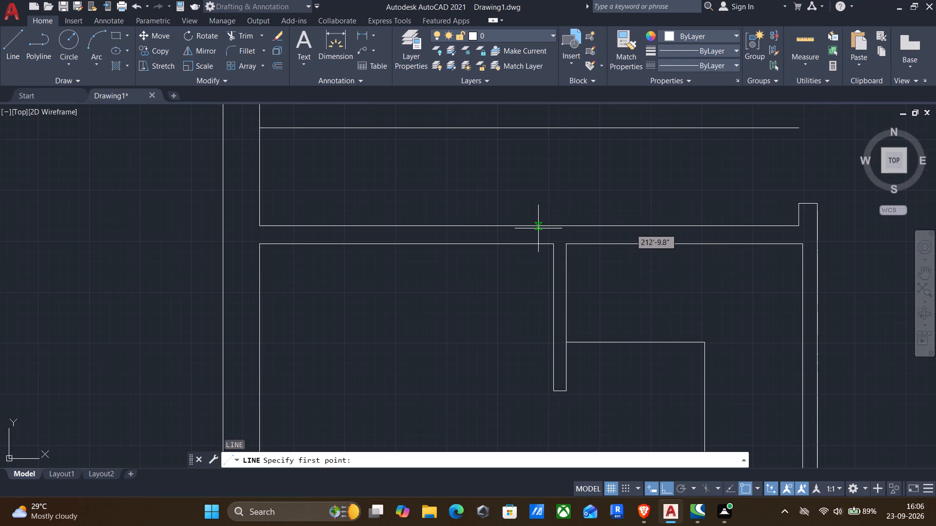
pyautogui.moveTo(538, 228); pyautogui.dragTo(540, 220)
pyautogui.scroll(1, 538, 228)
pyautogui.moveTo(546, 147); pyautogui.dragTo(538, 209, button='middle')
pyautogui.scroll(-1, 538, 208)
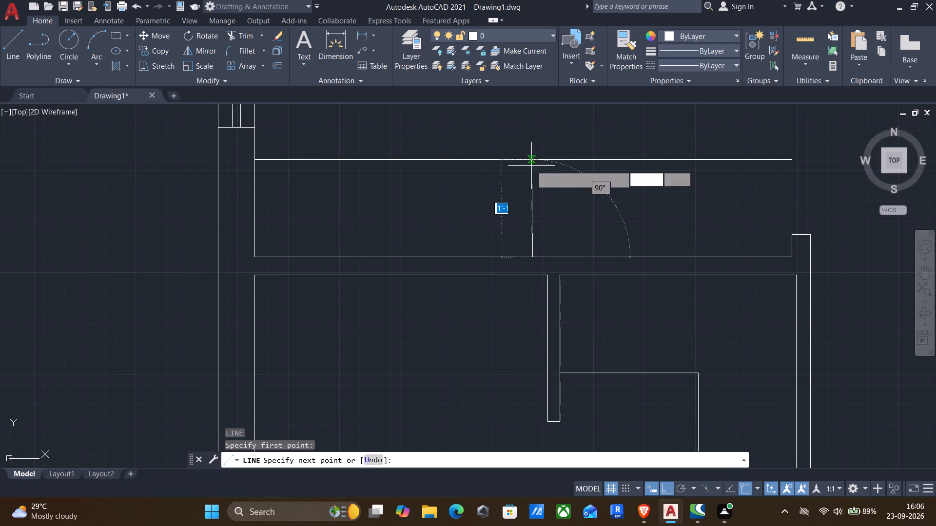
pyautogui.click(530, 161)
pyautogui.press('Return')
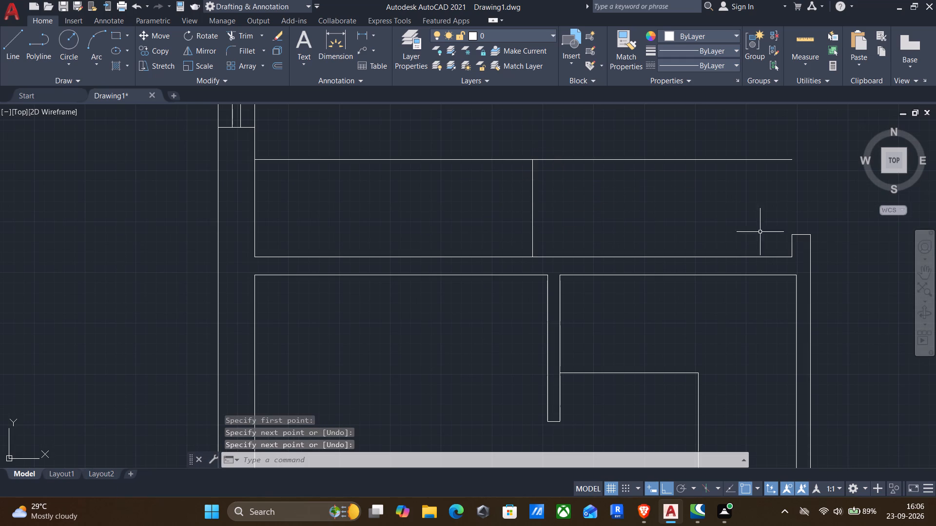
# Draw a 3' horizontal line leftward from the outer top corner of the small space's right wall.
pyautogui.press('l')
pyautogui.press('Return')
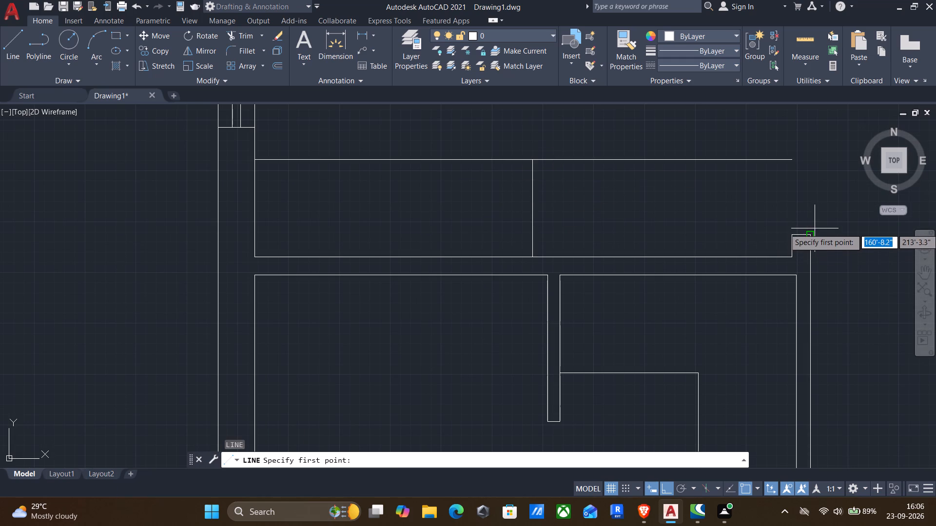
pyautogui.click(813, 232)
pyautogui.write("3'")
pyautogui.press('Return')
pyautogui.press('Return')
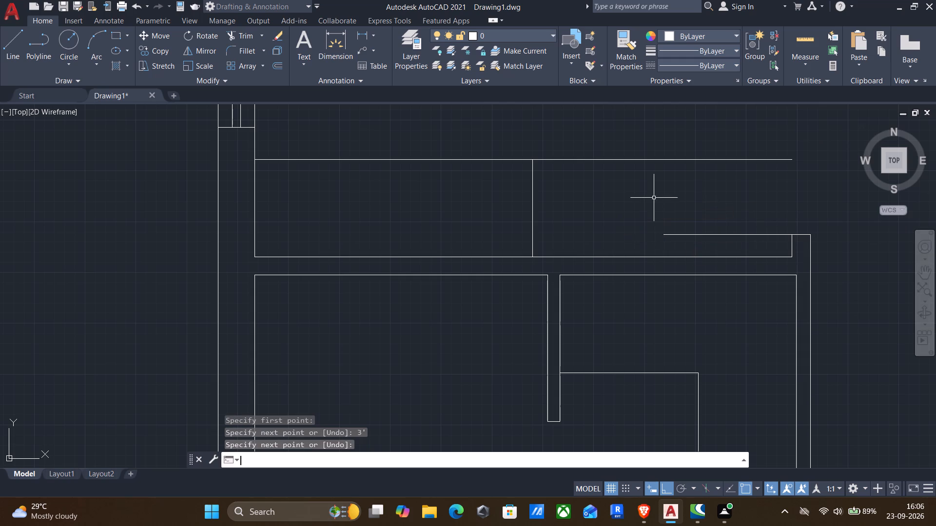
# Draw a vertical line from the upper-left room's lower wall to the built-in's front line, just before the 3' line's left end.
pyautogui.press('Return')
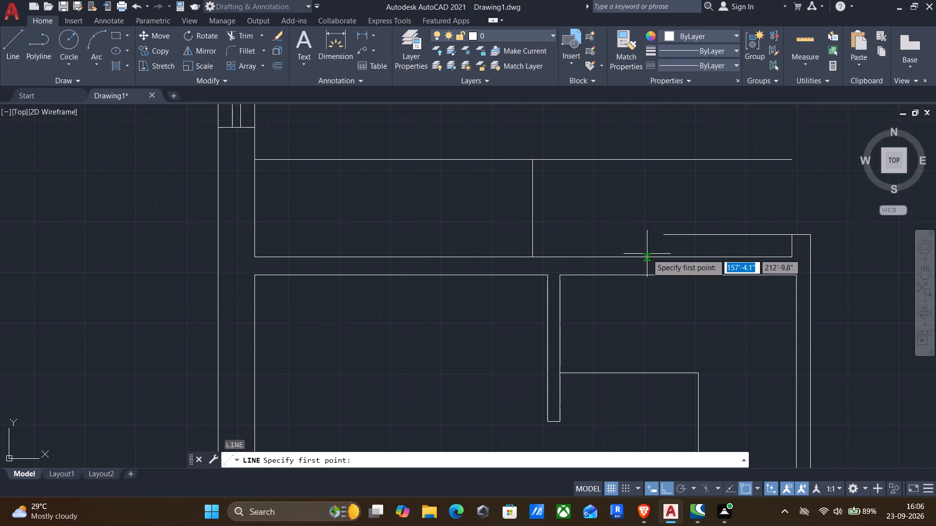
pyautogui.moveTo(642, 255); pyautogui.dragTo(647, 238)
pyautogui.click(645, 157)
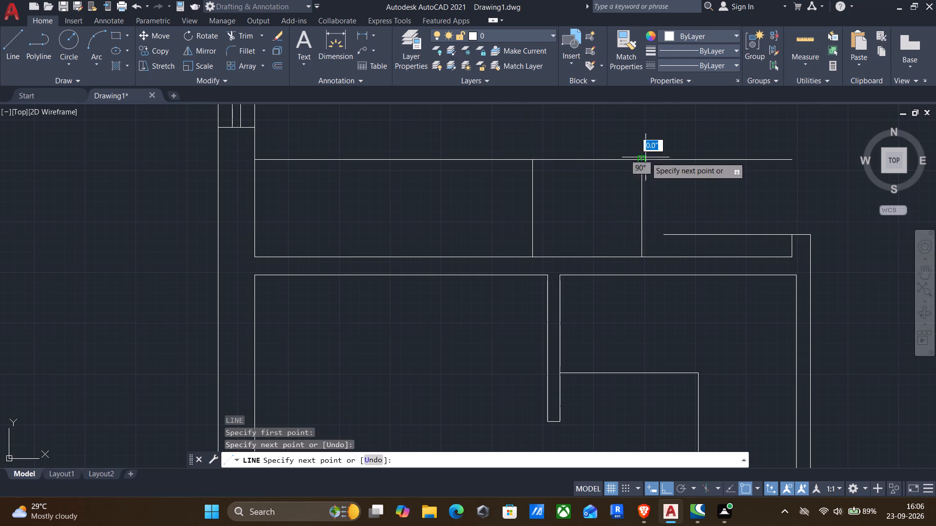
pyautogui.press('Return')
# Trim the built-in's front line where it extends beyond the new vertical end line.
pyautogui.press('t')
pyautogui.press('r')
pyautogui.press('Return')
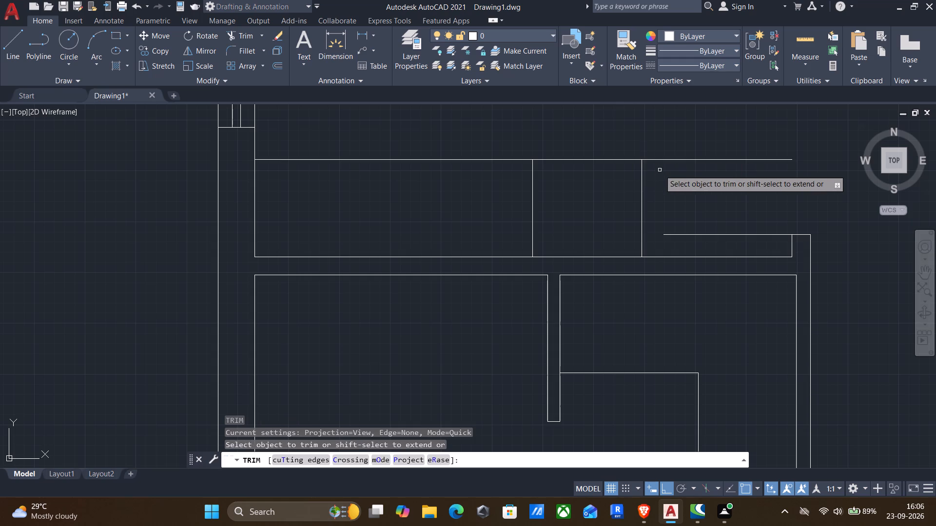
pyautogui.moveTo(664, 170); pyautogui.dragTo(657, 148)
pyautogui.scroll(-3, 625, 150)
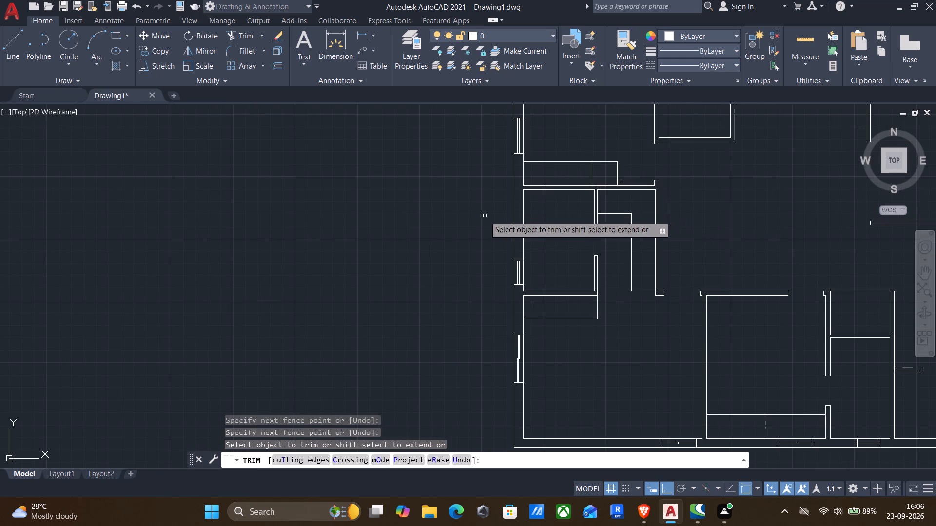
pyautogui.middleClick(459, 243)
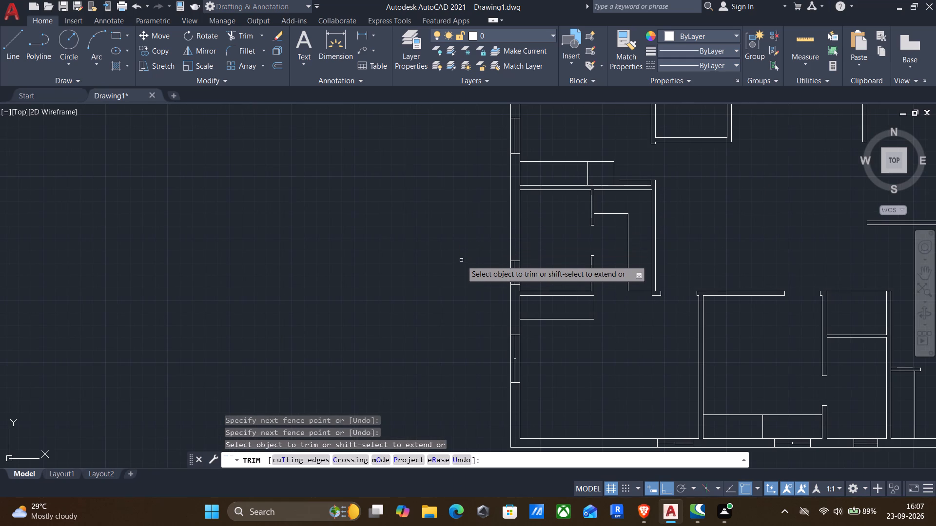
pyautogui.press('Return')
# Look over the left-side rooms, the bottom exterior wall and the top of the plan.
pyautogui.moveTo(480, 234); pyautogui.dragTo(480, 234, button='middle')
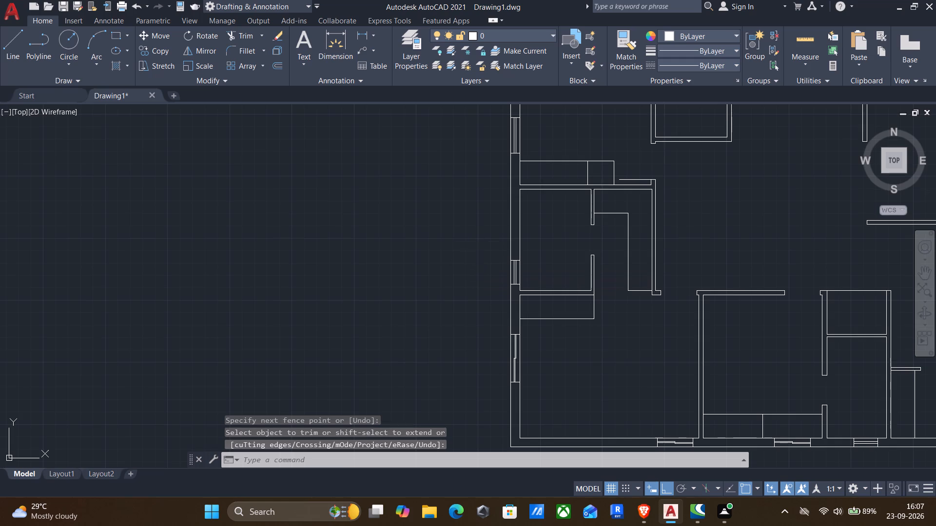
pyautogui.moveTo(480, 234); pyautogui.dragTo(475, 318, button='middle')
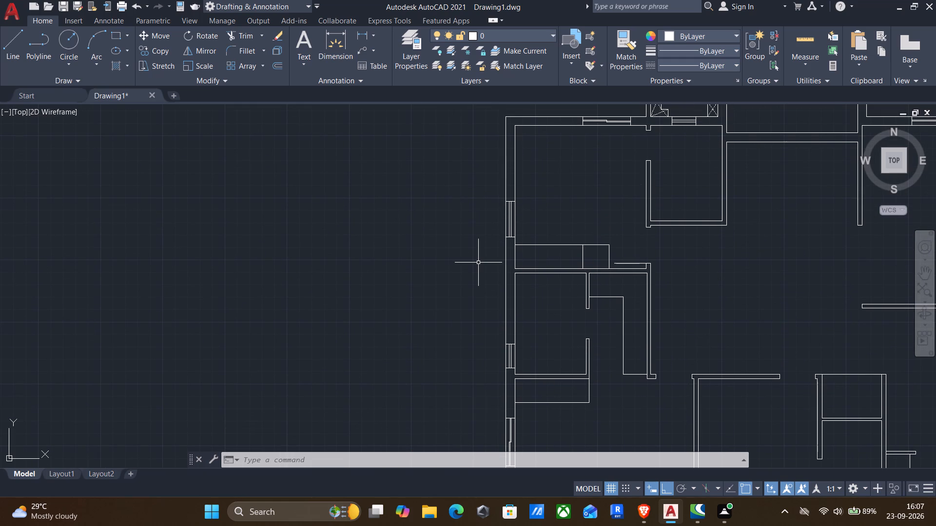
pyautogui.moveTo(459, 295); pyautogui.dragTo(395, 202, button='middle')
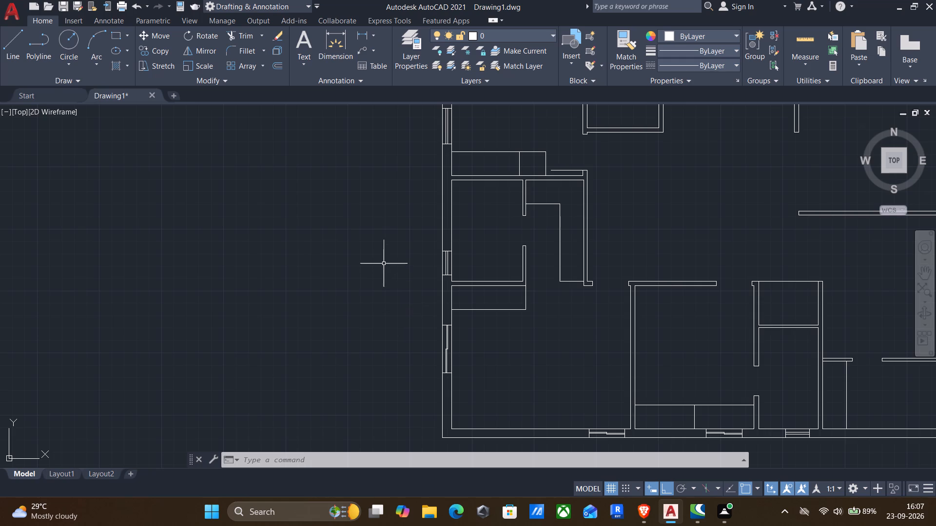
pyautogui.middleClick(398, 300)
pyautogui.moveTo(391, 300); pyautogui.dragTo(383, 300, button='middle')
pyautogui.middleClick(377, 298)
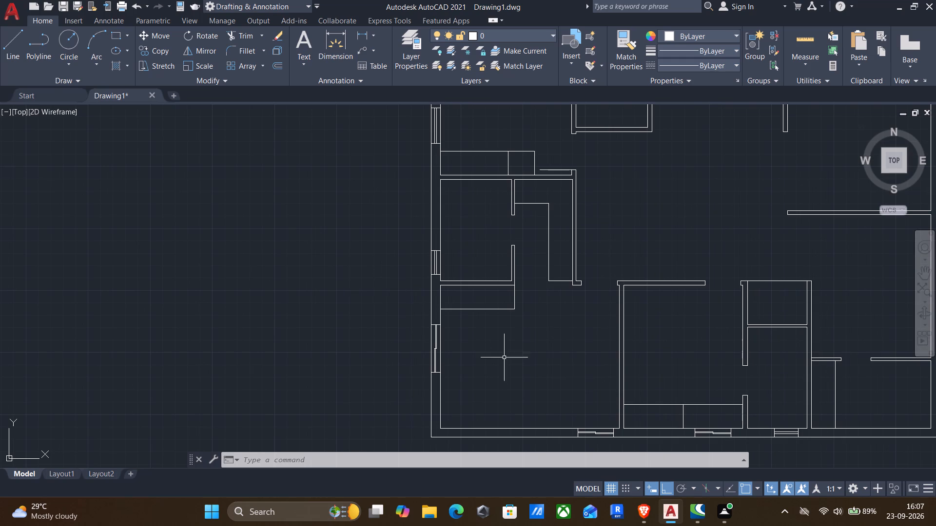
pyautogui.moveTo(504, 359); pyautogui.dragTo(341, 181, button='middle')
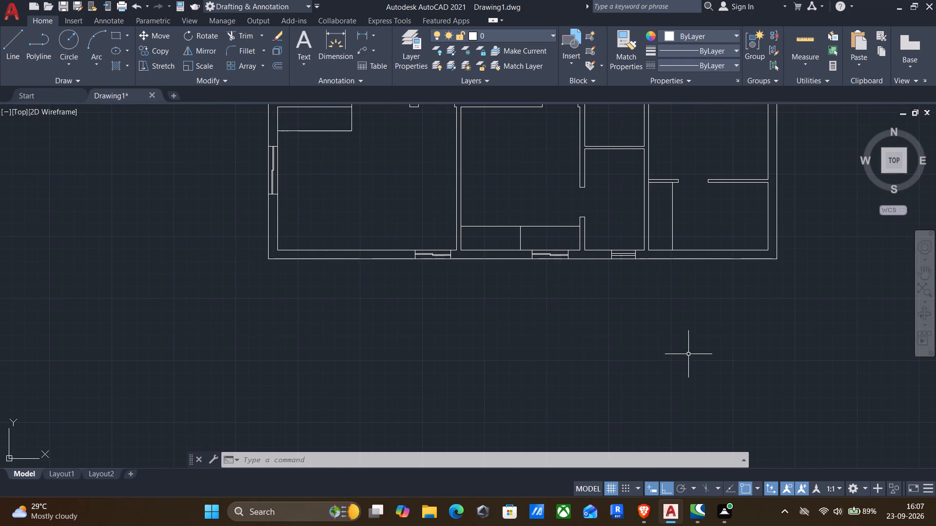
pyautogui.moveTo(682, 350); pyautogui.dragTo(671, 345, button='middle')
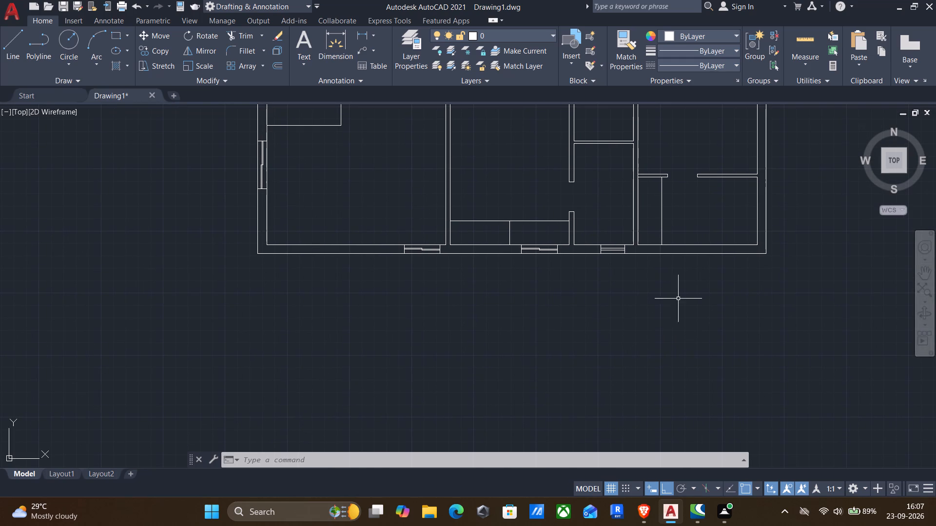
pyautogui.moveTo(565, 350); pyautogui.dragTo(588, 429, button='middle')
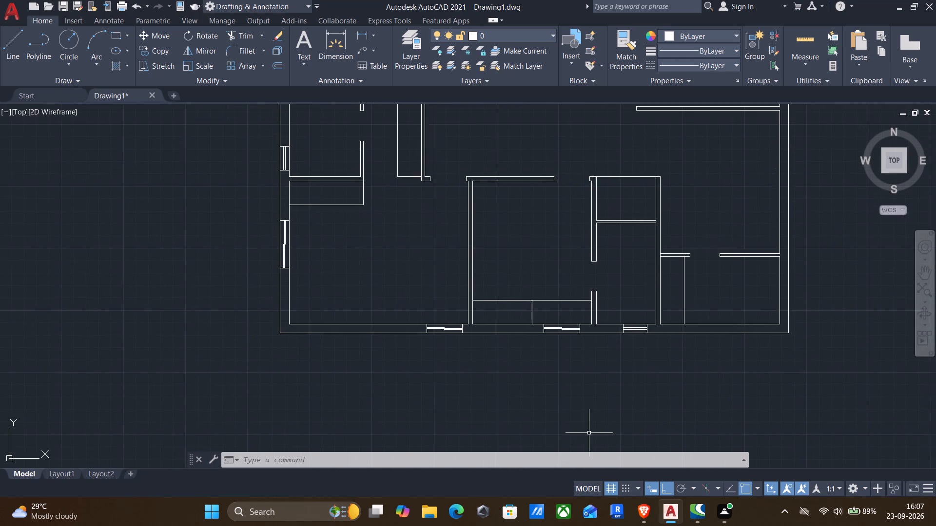
pyautogui.scroll(-1, 581, 319)
pyautogui.moveTo(555, 253); pyautogui.dragTo(587, 402, button='middle')
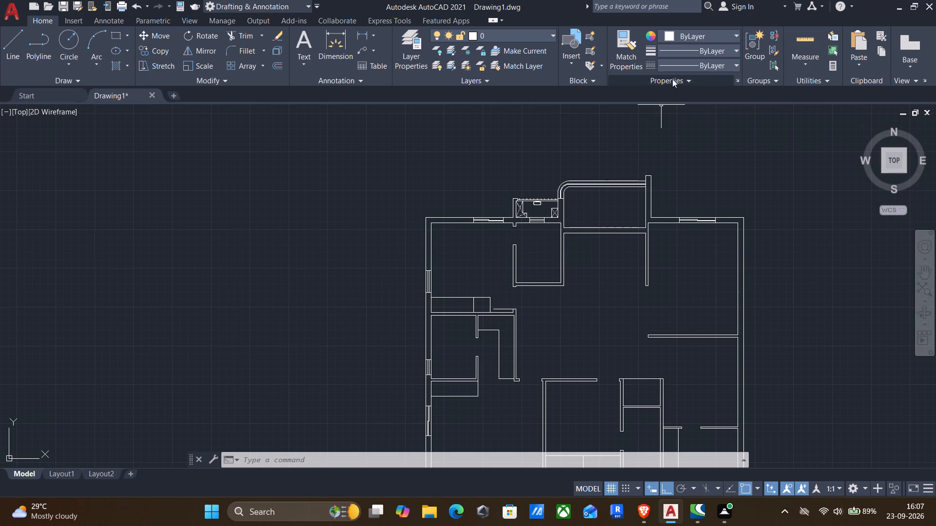
# Measure the width and depth of the small projecting space beside the curved room at the top of the plan.
pyautogui.click(801, 41)
pyautogui.scroll(2, 551, 180)
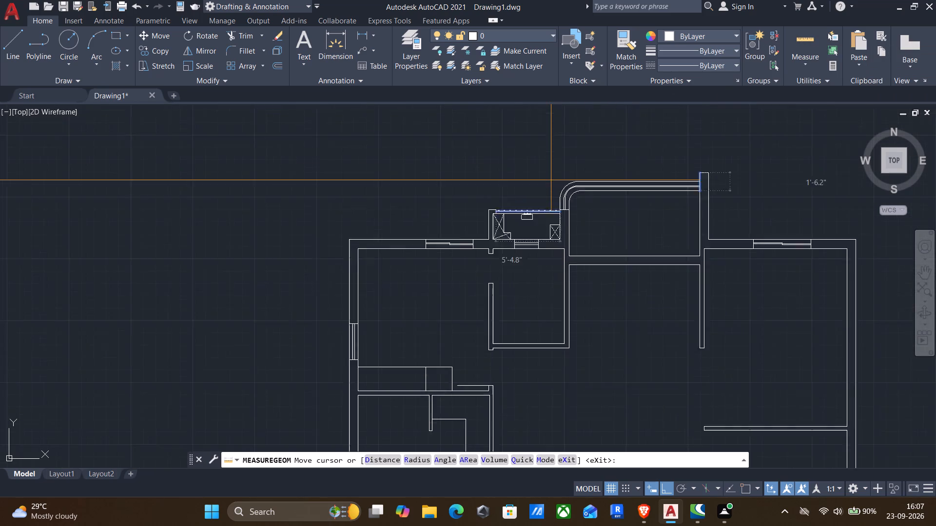
pyautogui.scroll(2, 538, 244)
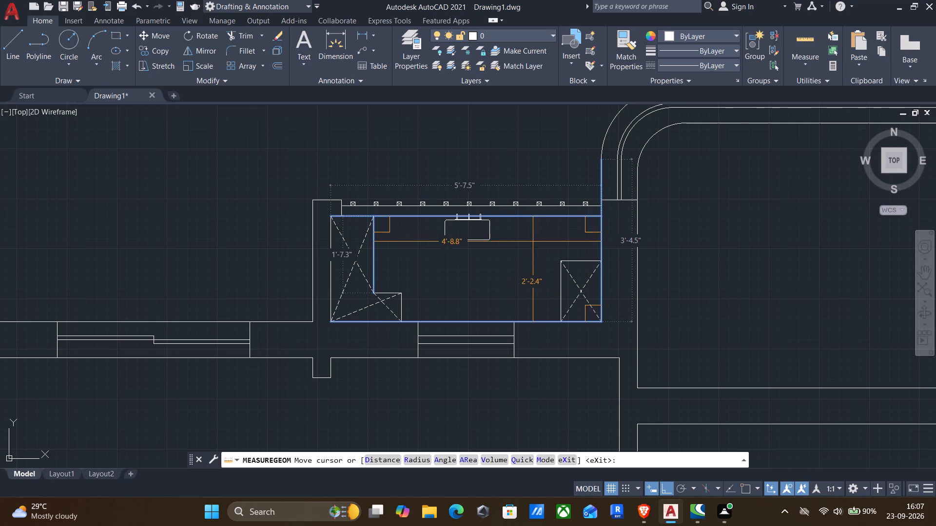
pyautogui.press('Escape')
# Draw a line from the bottom partition's right face through the exterior wall, 2'2.4" beyond it, turning right for about 1'-9".
pyautogui.scroll(-3, 514, 265)
pyautogui.middleClick(512, 316)
pyautogui.moveTo(512, 316); pyautogui.dragTo(516, 175, button='middle')
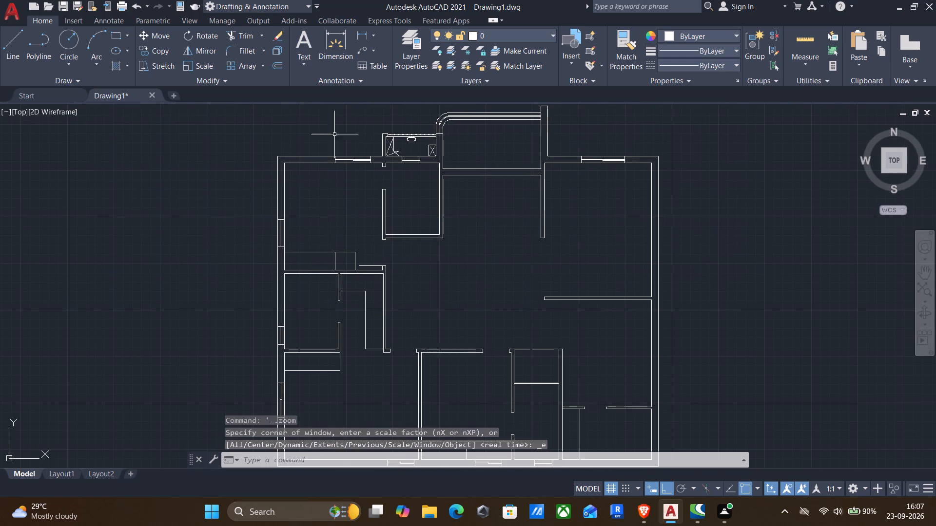
pyautogui.moveTo(448, 282); pyautogui.dragTo(469, 179, button='middle')
pyautogui.moveTo(473, 317); pyautogui.dragTo(452, 228, button='middle')
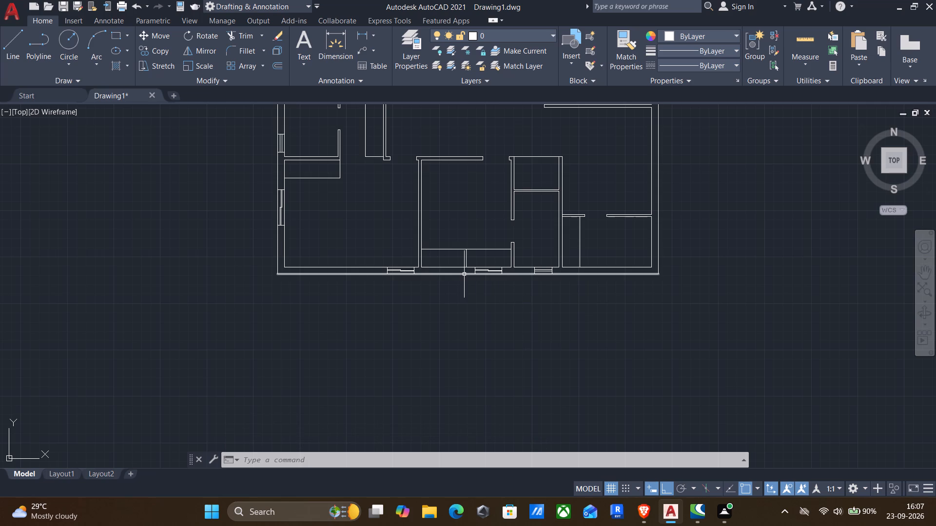
pyautogui.press('l')
pyautogui.press('Return')
pyautogui.scroll(2, 516, 271)
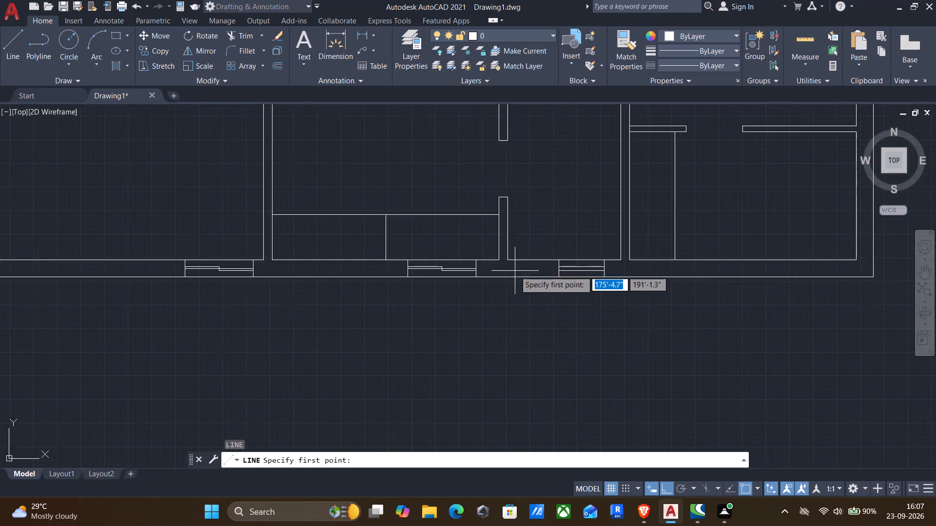
pyautogui.scroll(1, 515, 271)
pyautogui.click(501, 253)
pyautogui.click(501, 281)
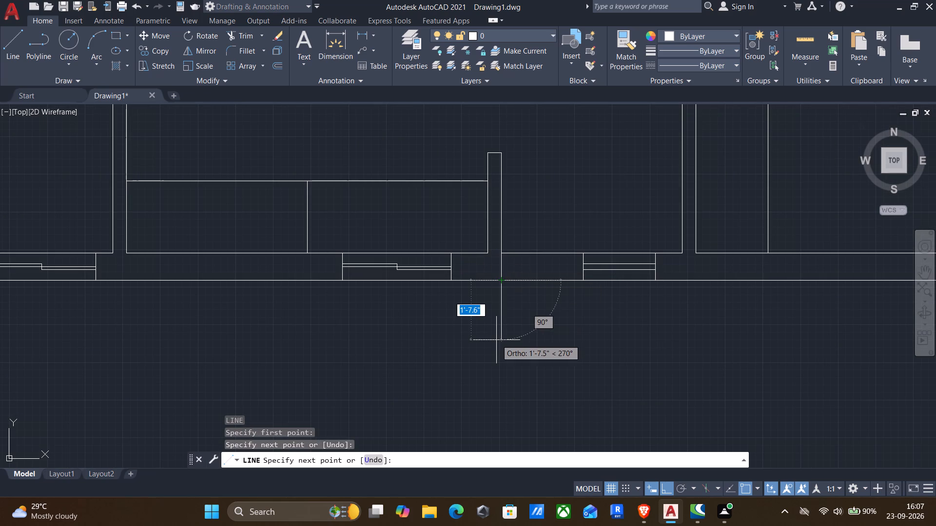
pyautogui.press('2')
pyautogui.press("'")
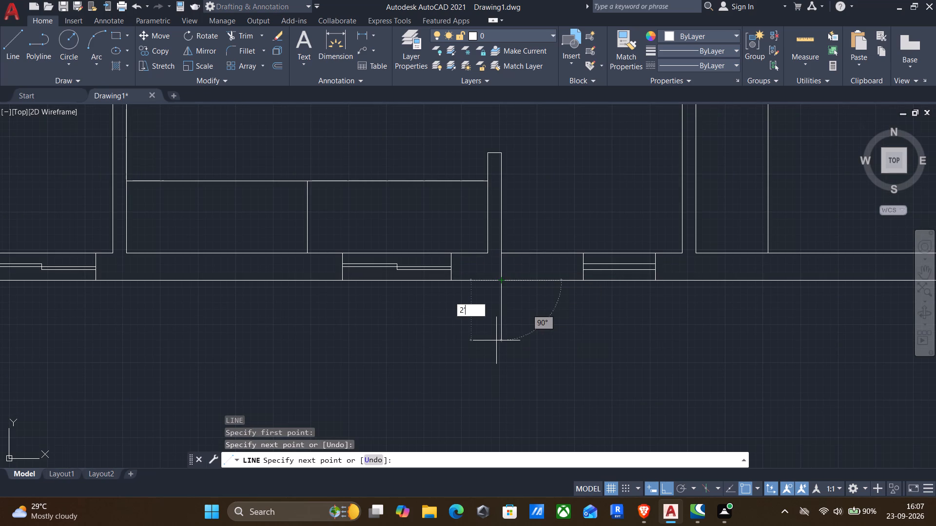
pyautogui.write('2.4"')
pyautogui.press('Return')
pyautogui.moveTo(492, 357); pyautogui.dragTo(494, 269, button='middle')
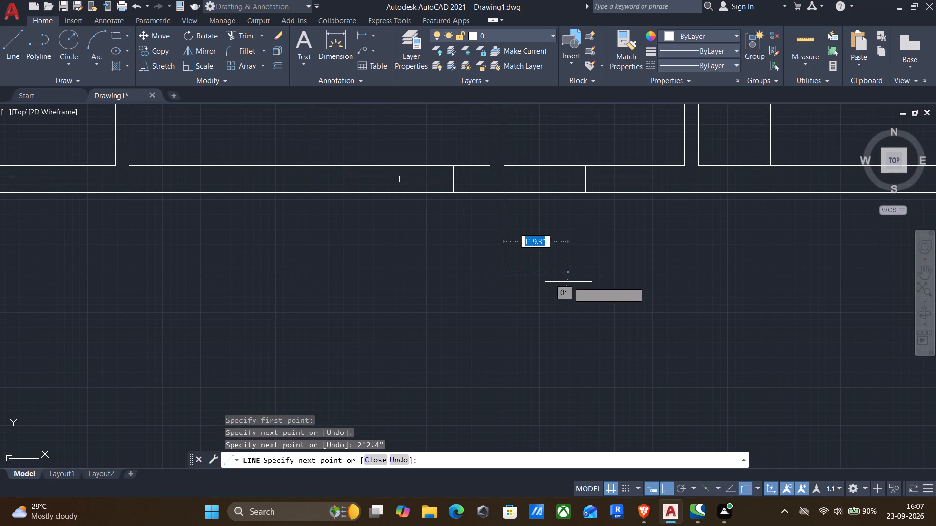
pyautogui.click(568, 282)
pyautogui.press('Return')
# Draw a parallel line from the same partition's left face through the exterior wall to slightly below the short horizontal line.
pyautogui.press('Return')
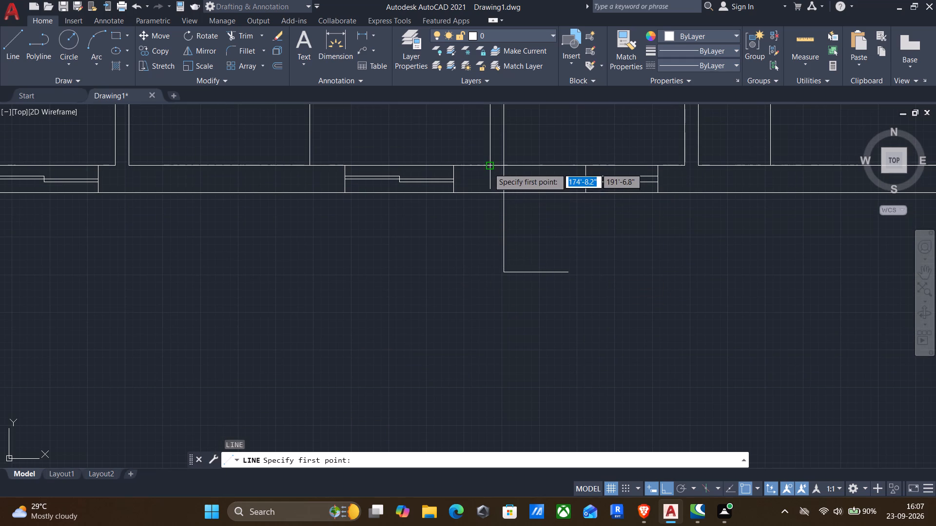
pyautogui.click(488, 167)
pyautogui.click(488, 193)
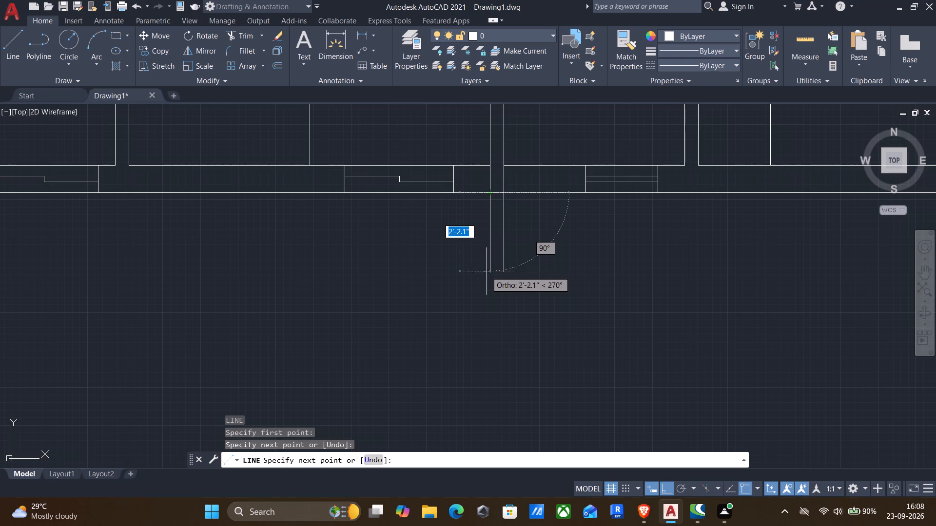
pyautogui.scroll(1, 494, 277)
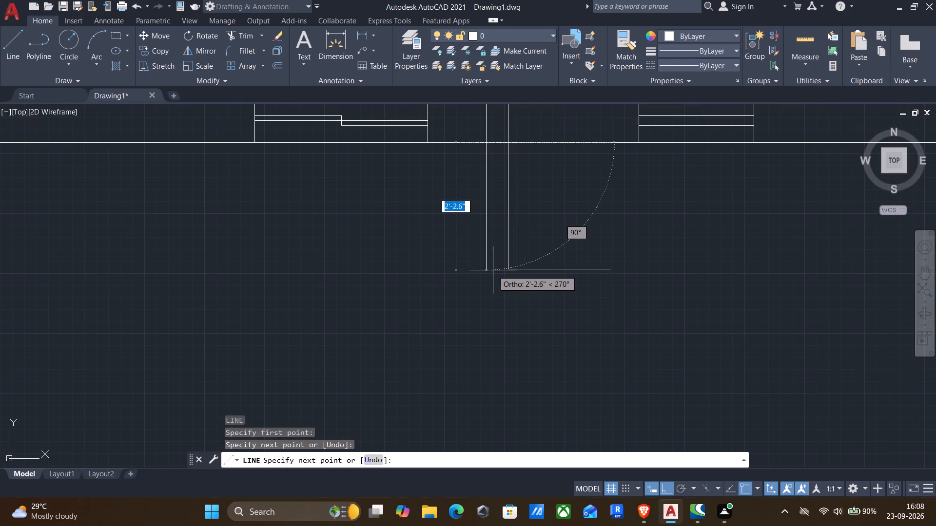
pyautogui.click(485, 282)
pyautogui.press('Return')
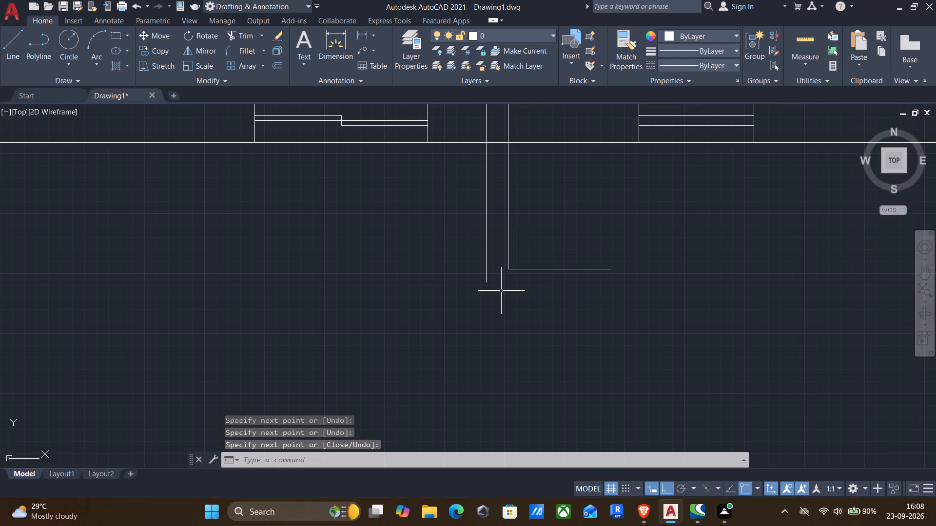
# Offset the short horizontal line of the new projection 4" downward.
pyautogui.press('o')
pyautogui.press('Return')
pyautogui.moveTo(542, 253); pyautogui.dragTo(542, 260)
pyautogui.moveTo(539, 303); pyautogui.dragTo(539, 299)
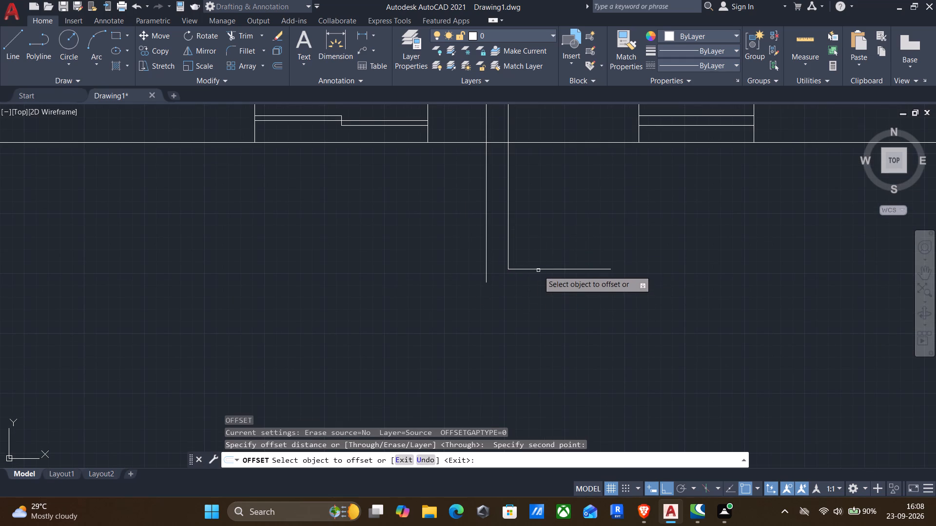
pyautogui.click(537, 266)
pyautogui.click(529, 269)
pyautogui.press('4')
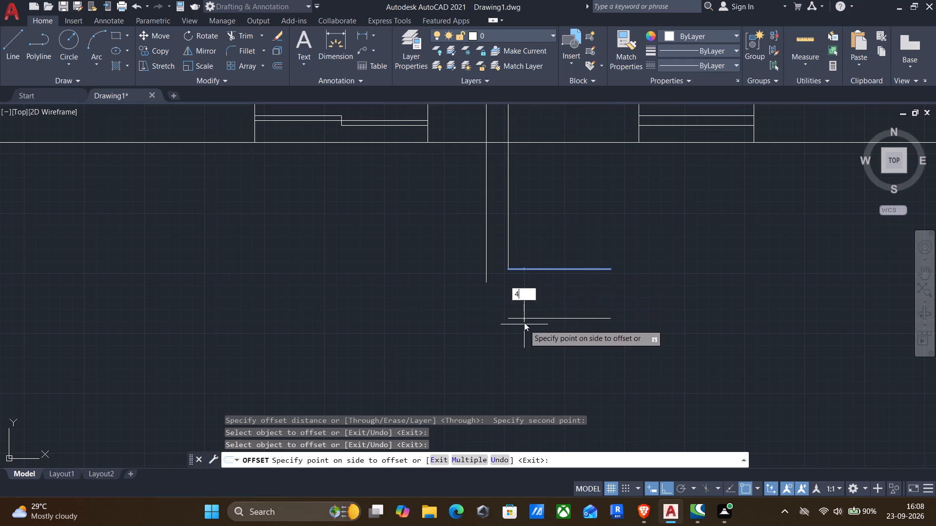
pyautogui.press("'")
pyautogui.press('BackSpace')
pyautogui.hotkey('shift', '"')
pyautogui.press('Return')
pyautogui.press('Return')
# Fillet the lower offset line and the outer vertical line with radius 0 to form a square corner.
pyautogui.press('f')
pyautogui.press('Return')
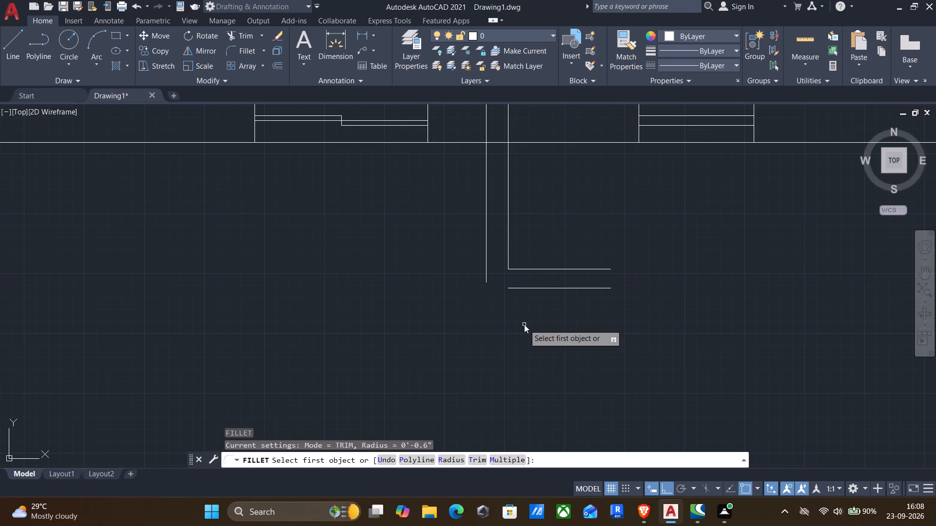
pyautogui.press('r')
pyautogui.press('Return')
pyautogui.write('00')
pyautogui.press('Return')
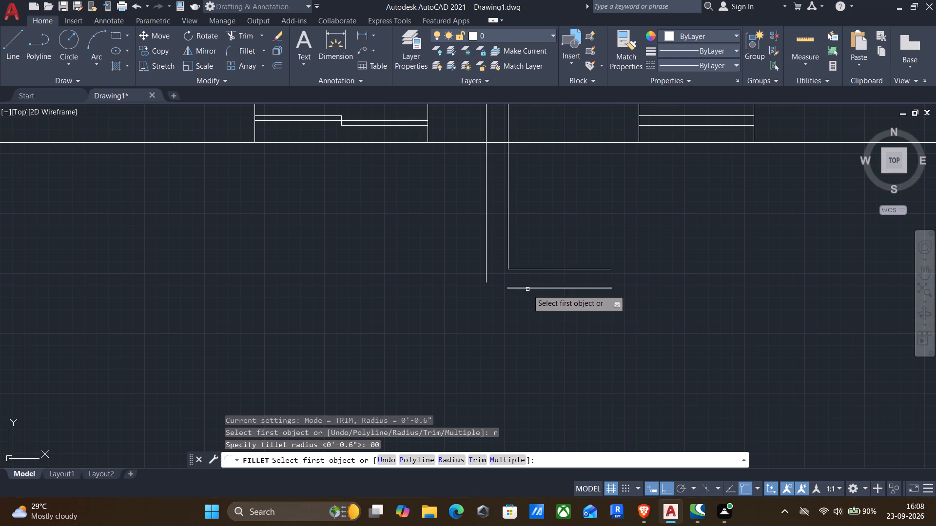
pyautogui.moveTo(526, 289); pyautogui.dragTo(519, 288)
pyautogui.click(488, 268)
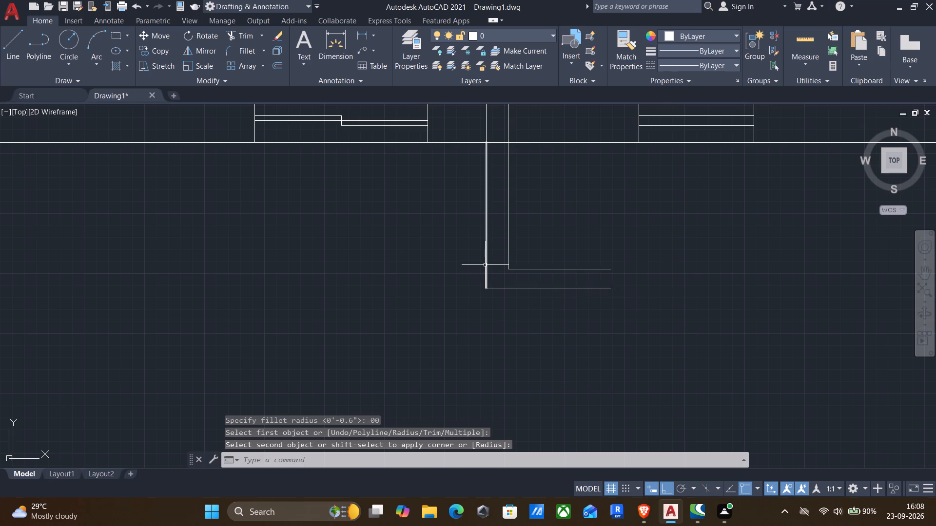
# Draw a vertical line extending the right-hand room's inner vertical line down through the exterior wall to slightly above the projection's horizontal lines.
pyautogui.scroll(-1, 557, 353)
pyautogui.moveTo(606, 345); pyautogui.dragTo(244, 286, button='middle')
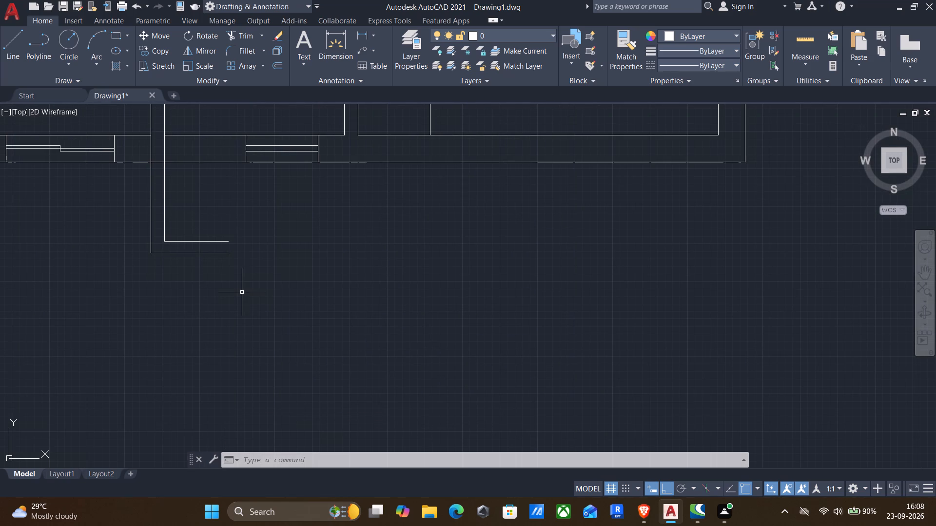
pyautogui.press('l')
pyautogui.press('Return')
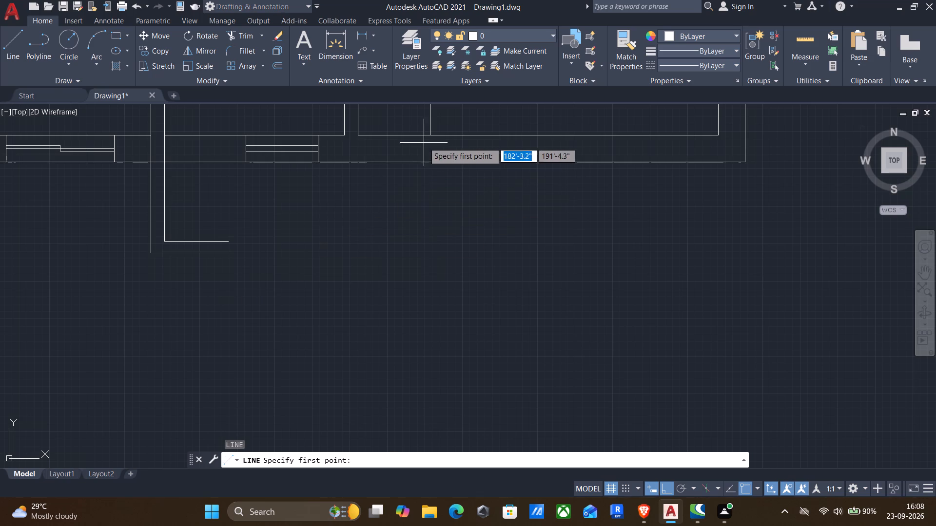
pyautogui.click(432, 135)
pyautogui.click(425, 235)
pyautogui.press('Return')
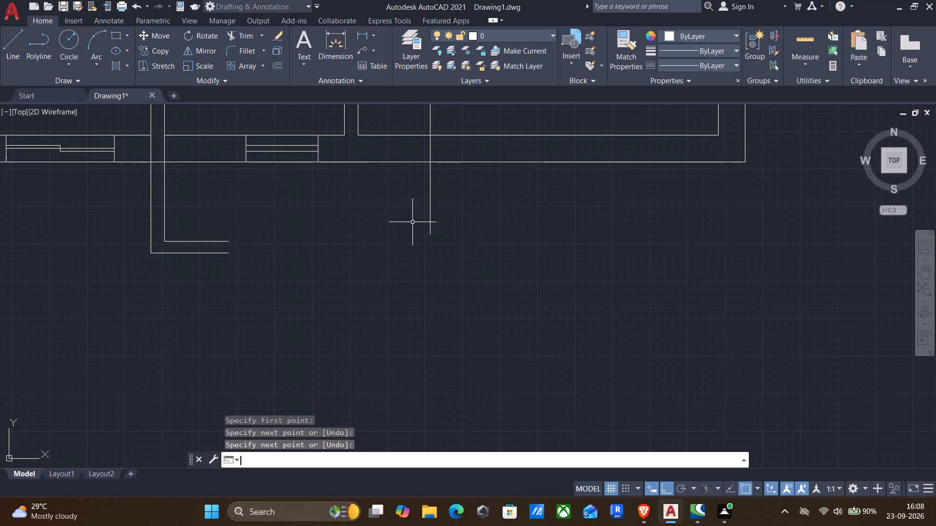
# Offset the new vertical line 4.5" to the left for the projection's right wall.
pyautogui.press('o')
pyautogui.press('Return')
pyautogui.click(439, 196)
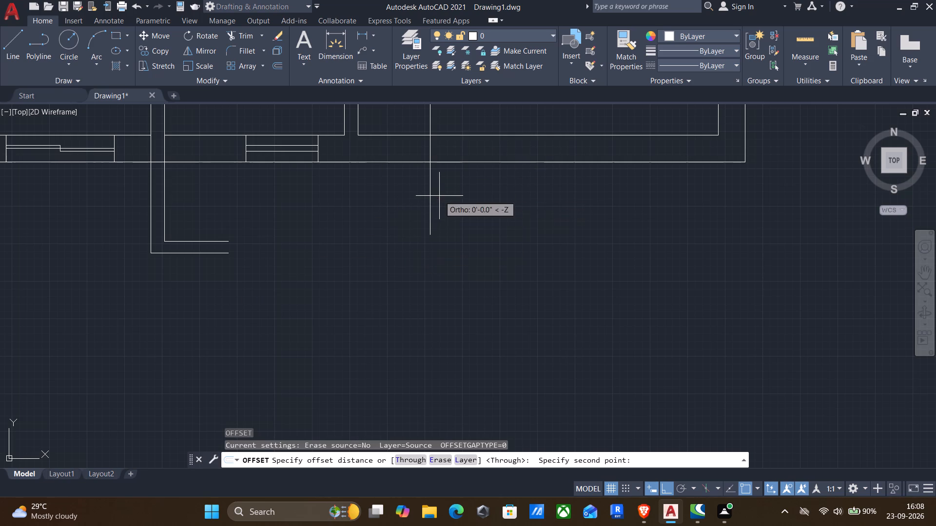
pyautogui.click(404, 206)
pyautogui.click(431, 195)
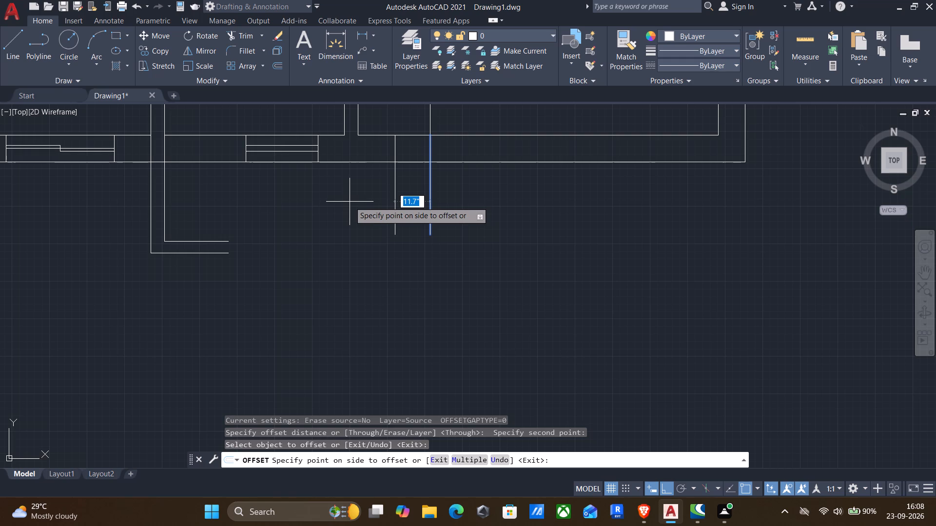
pyautogui.press('4')
pyautogui.write('.5')
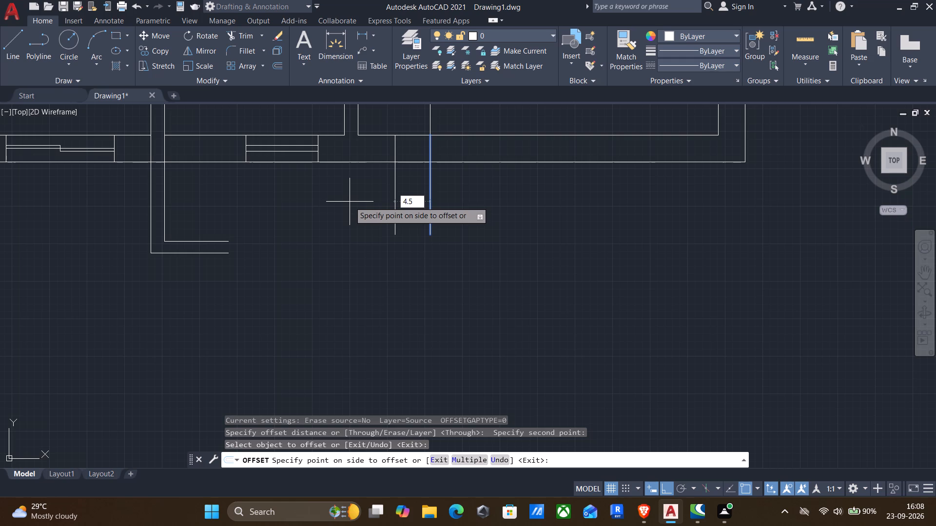
pyautogui.hotkey('shift', '"')
pyautogui.press('Return')
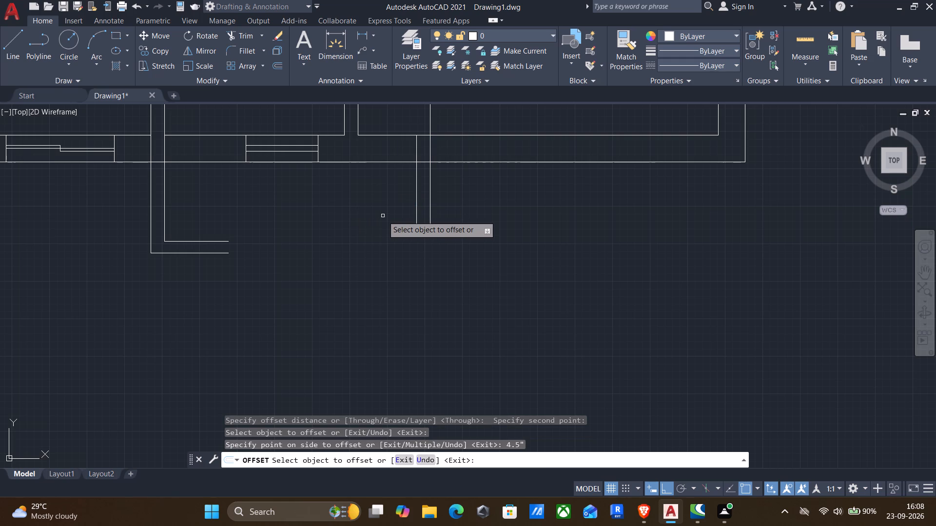
pyautogui.press('Return')
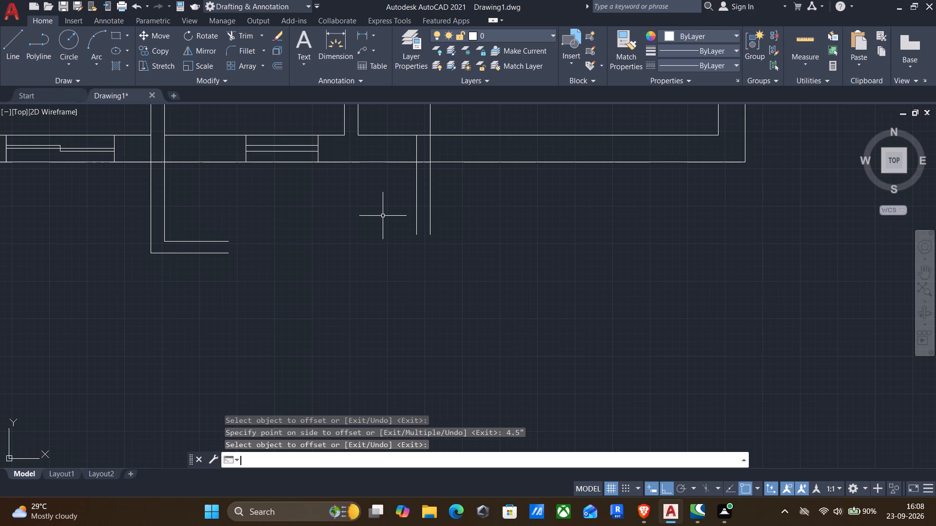
# Fillet the projection's inner and outer horizontal lines with the matching right wall lines at radius 0 to close both lower-right corners.
pyautogui.press('f')
pyautogui.press('Return')
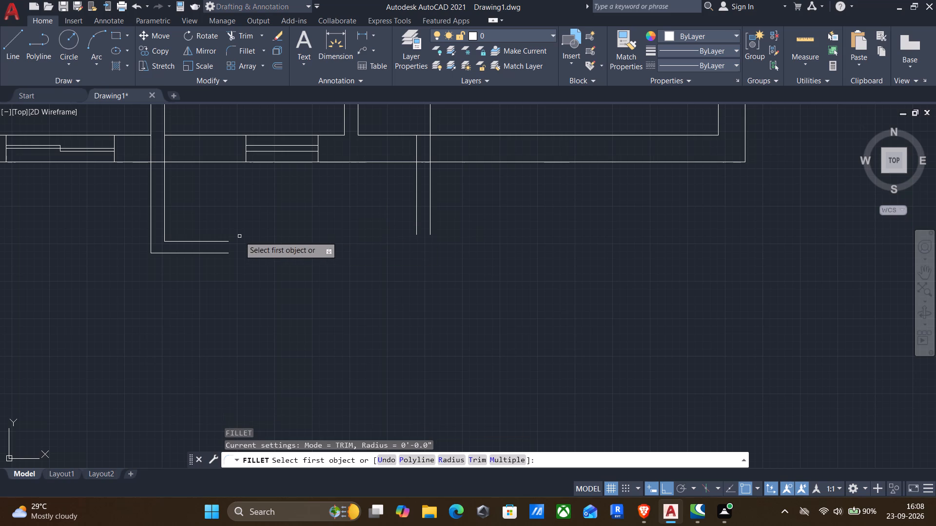
pyautogui.click(221, 243)
pyautogui.click(416, 197)
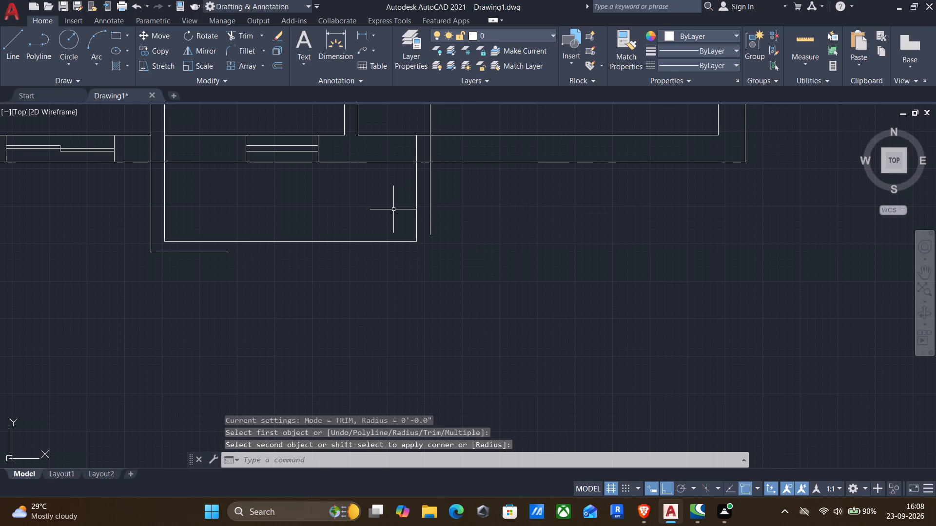
pyautogui.press('Return')
pyautogui.click(216, 254)
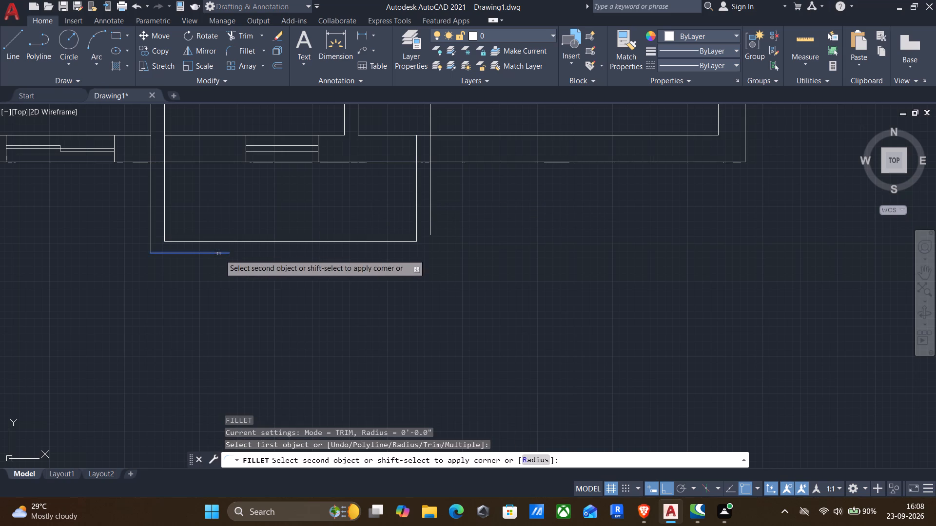
pyautogui.click(431, 216)
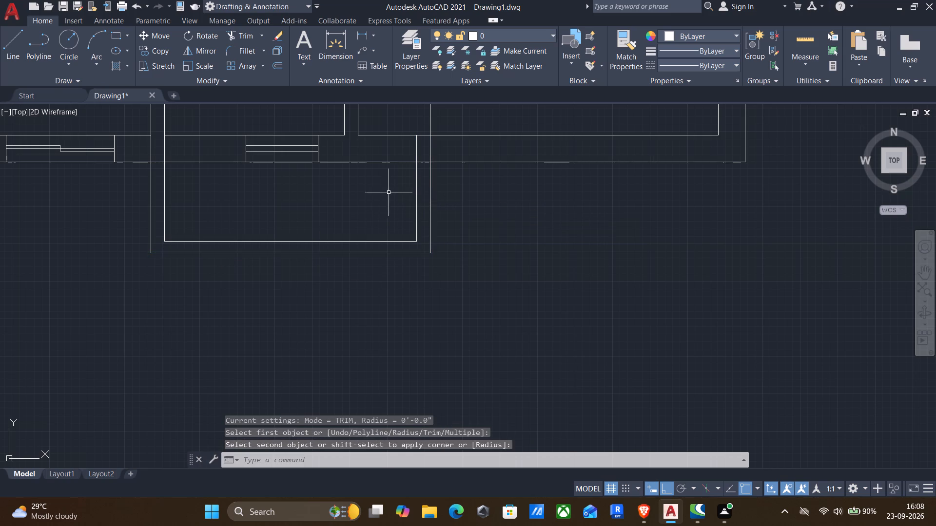
# Trim the projection's side wall lines within the exterior wall thickness and the exterior line segments crossing both side walls.
pyautogui.write('tr')
pyautogui.press('Return')
pyautogui.moveTo(405, 149); pyautogui.dragTo(407, 148)
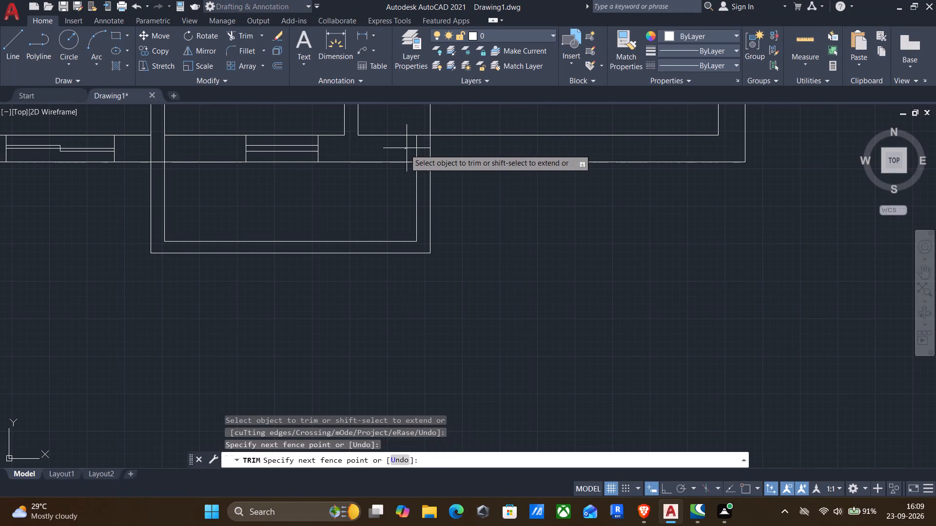
pyautogui.moveTo(407, 148); pyautogui.dragTo(452, 153)
pyautogui.moveTo(425, 169); pyautogui.dragTo(424, 157)
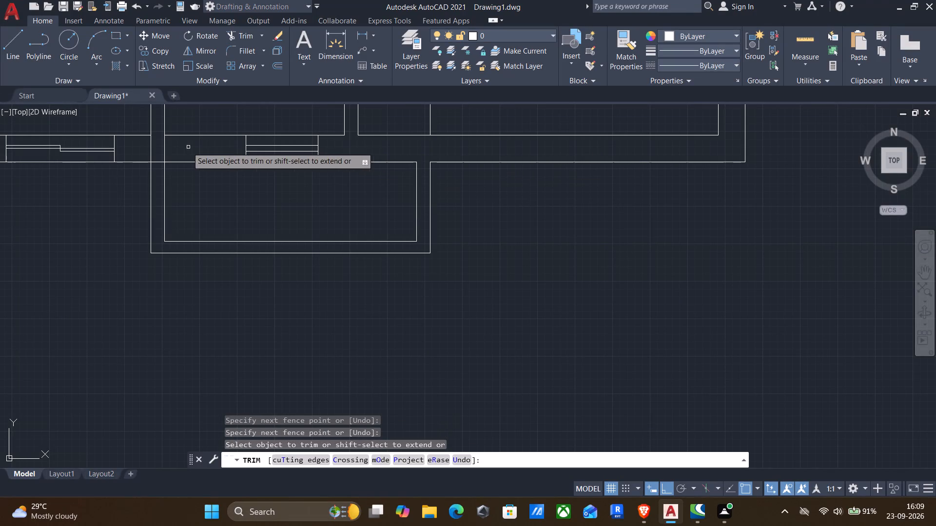
pyautogui.moveTo(143, 150); pyautogui.dragTo(179, 152)
pyautogui.moveTo(156, 163); pyautogui.dragTo(160, 150)
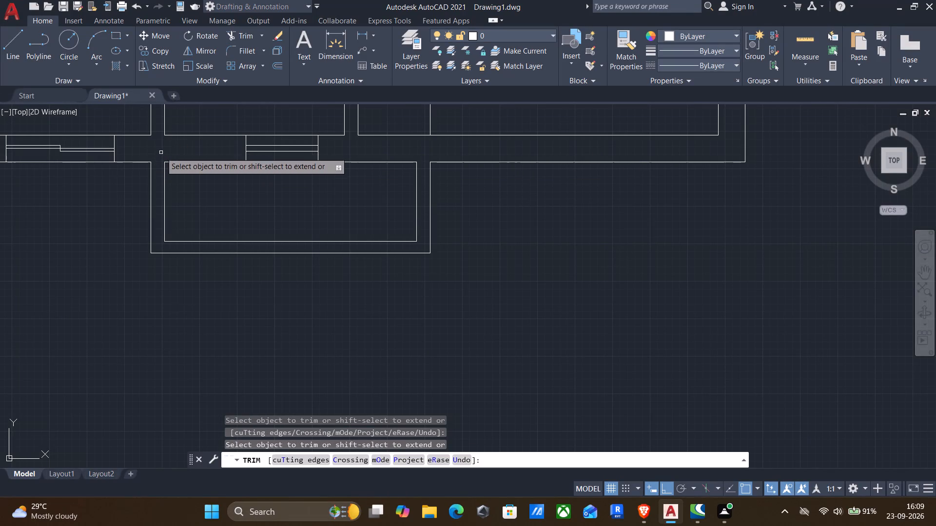
pyautogui.scroll(-1, 160, 156)
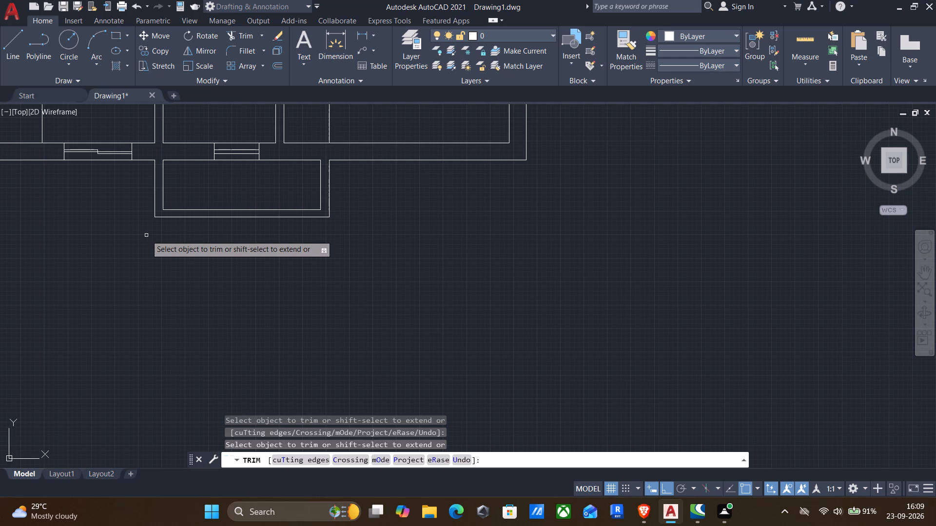
pyautogui.press('Escape')
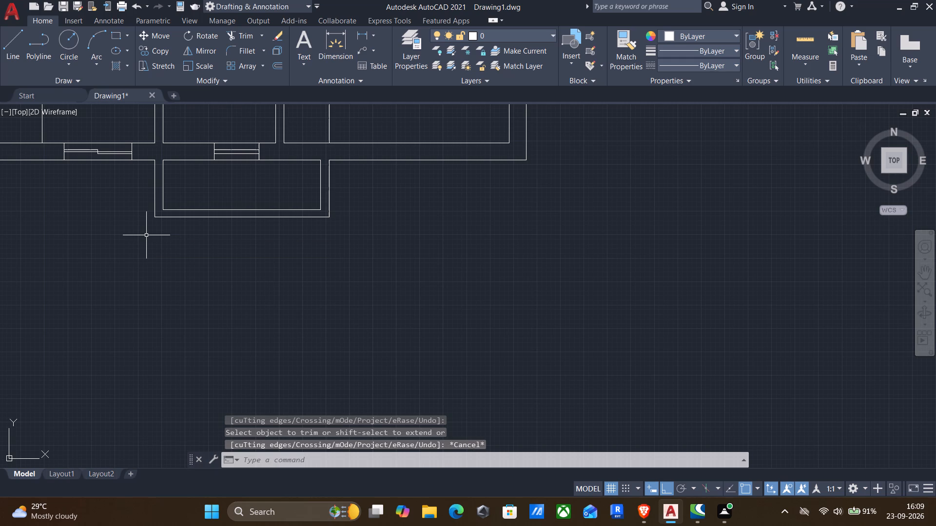
# Draw a short horizontal line across the projection's right wall at the midpoint of its inner face.
pyautogui.press('l')
pyautogui.press('Return')
pyautogui.scroll(1, 323, 189)
pyautogui.click(314, 188)
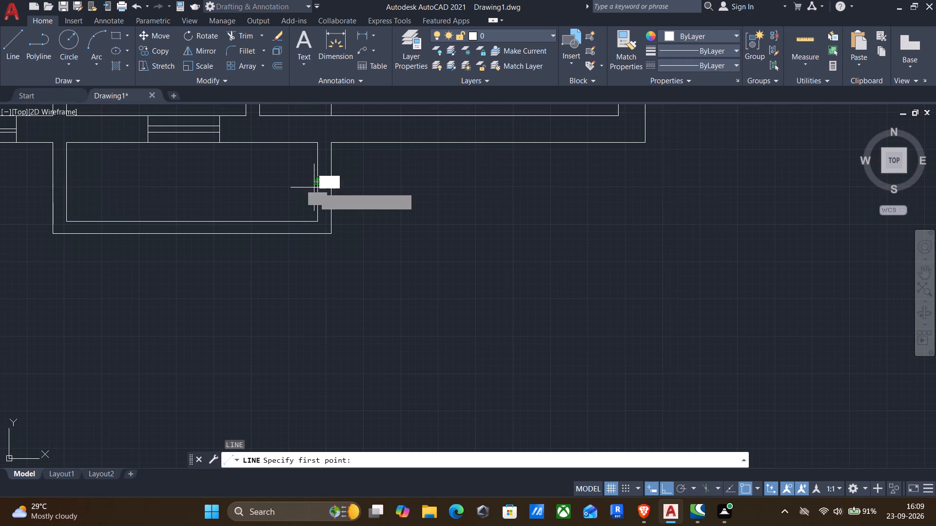
pyautogui.click(331, 181)
pyautogui.press('Return')
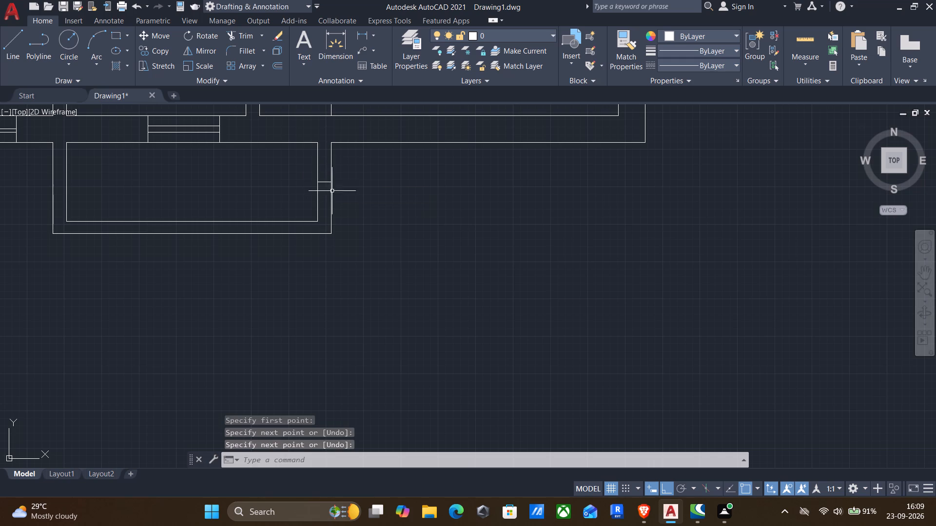
# Draw a short vertical line across the projection's bottom wall, near its left end.
pyautogui.moveTo(357, 233); pyautogui.dragTo(525, 226, button='middle')
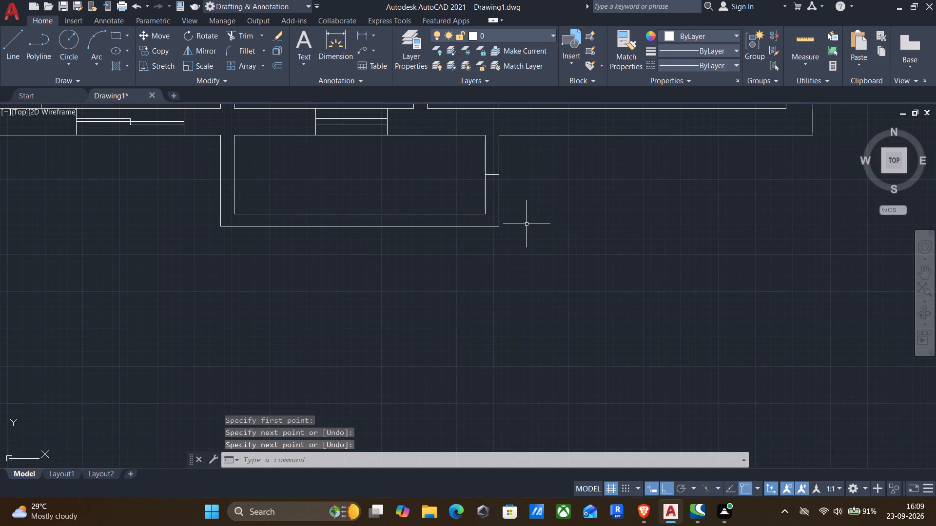
pyautogui.press('Return')
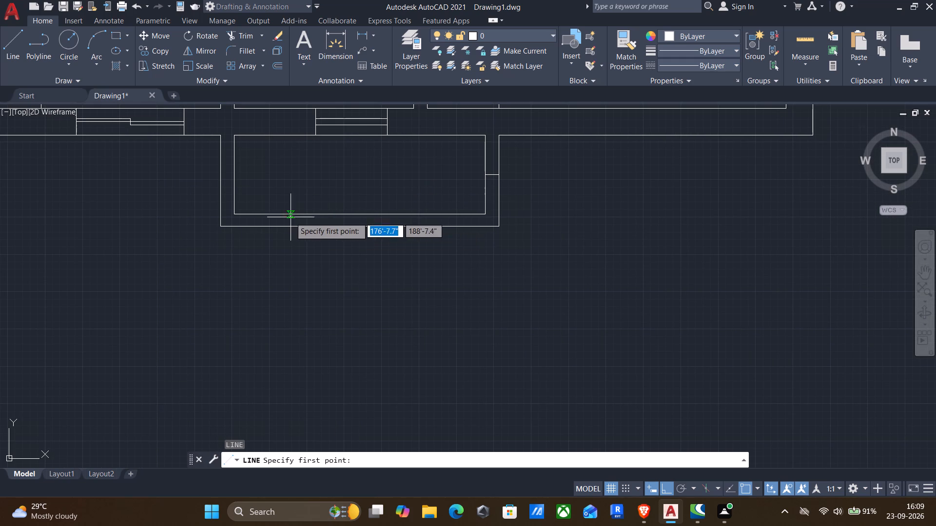
pyautogui.click(274, 212)
pyautogui.click(274, 227)
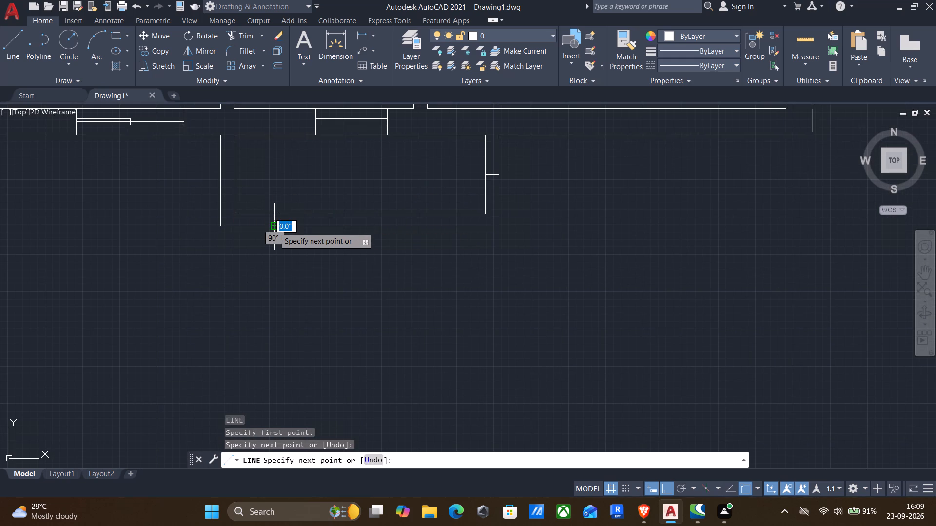
pyautogui.press('Return')
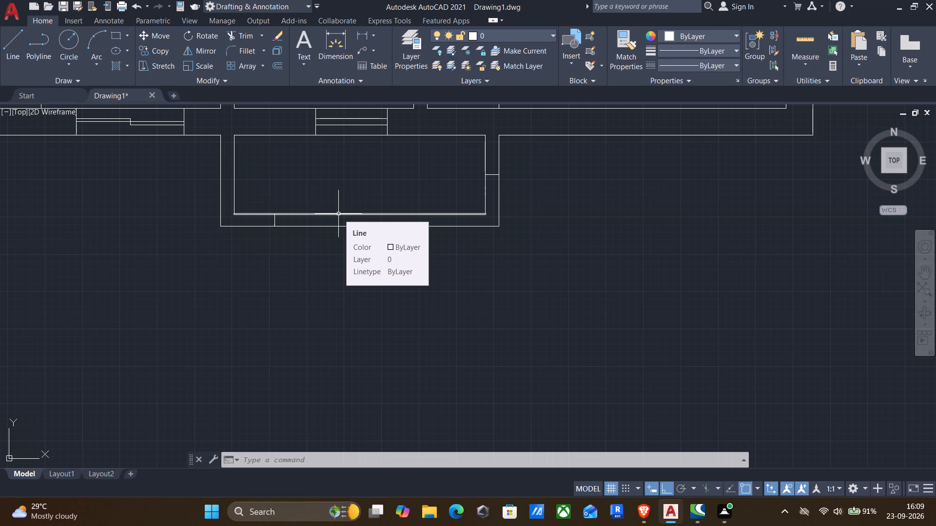
# Draw a stepped line from the projection's inner left wall: about 10.5" across, up, and across to below the window's left edge.
pyautogui.moveTo(314, 253); pyautogui.dragTo(375, 305, button='middle')
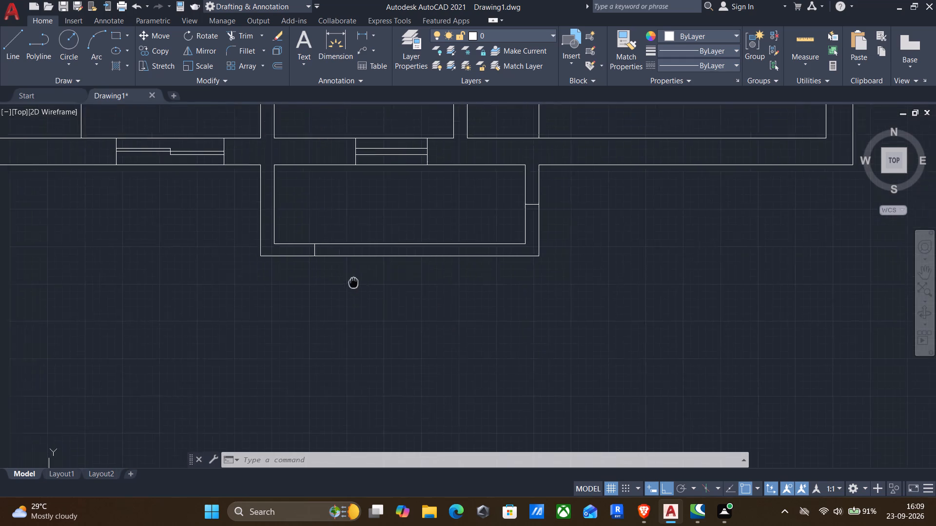
pyautogui.moveTo(375, 305); pyautogui.dragTo(399, 340, button='middle')
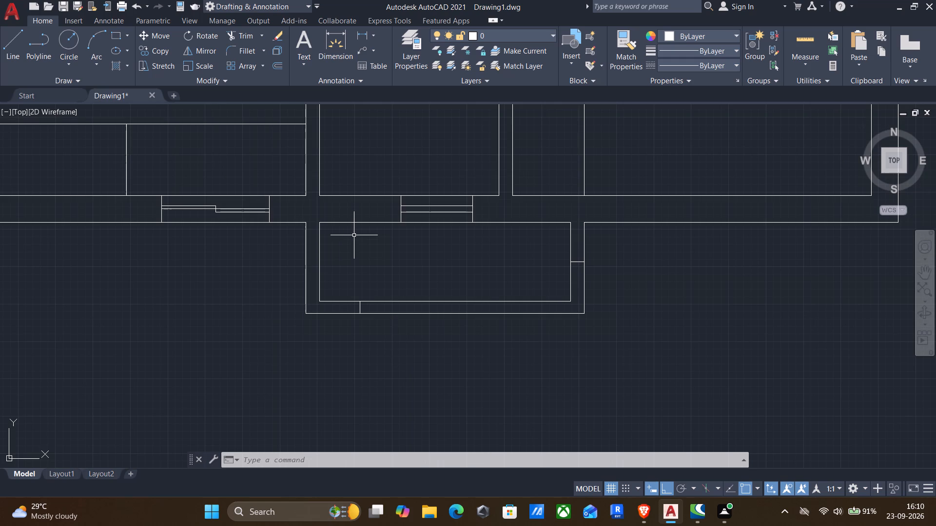
pyautogui.press('l')
pyautogui.press('Return')
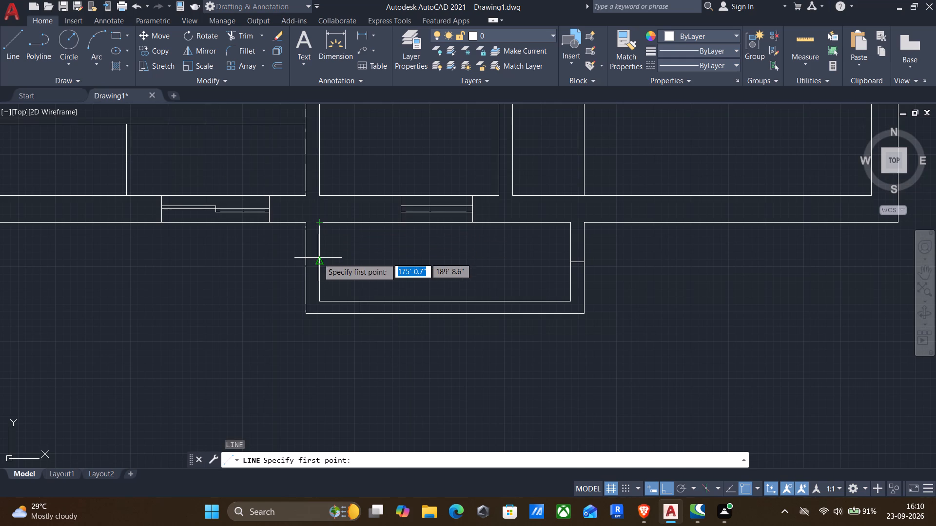
pyautogui.click(320, 224)
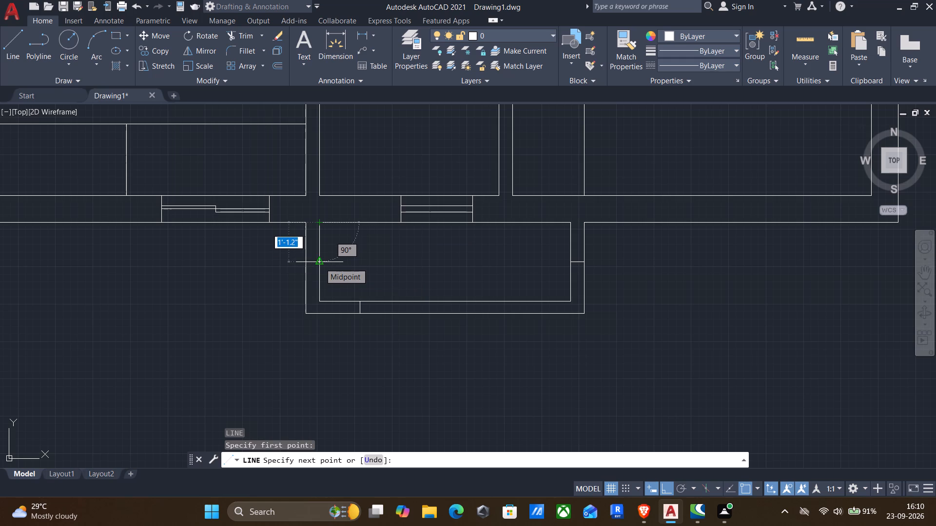
pyautogui.click(320, 263)
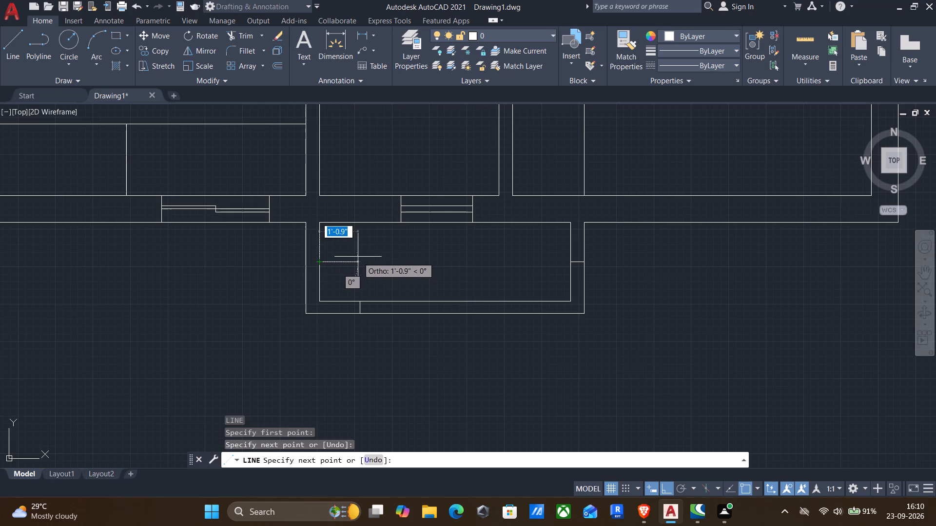
pyautogui.scroll(2, 359, 256)
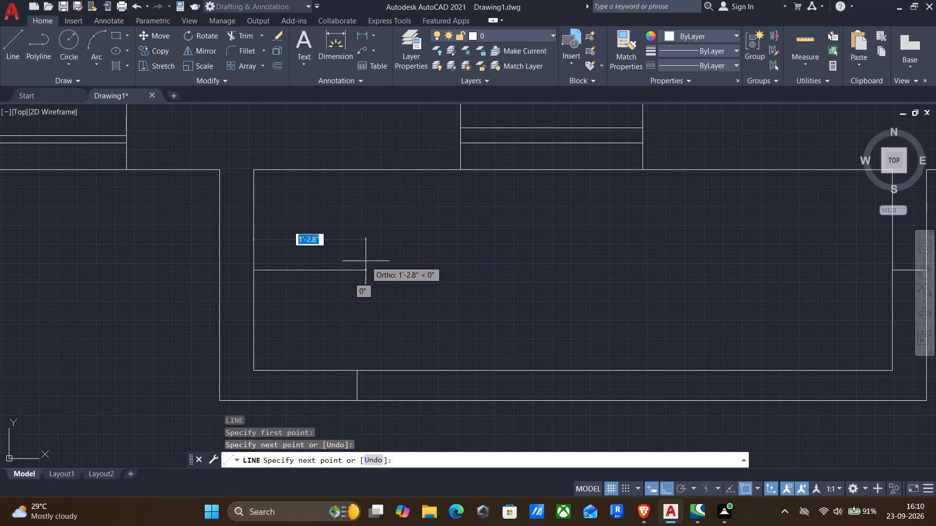
pyautogui.click(254, 304)
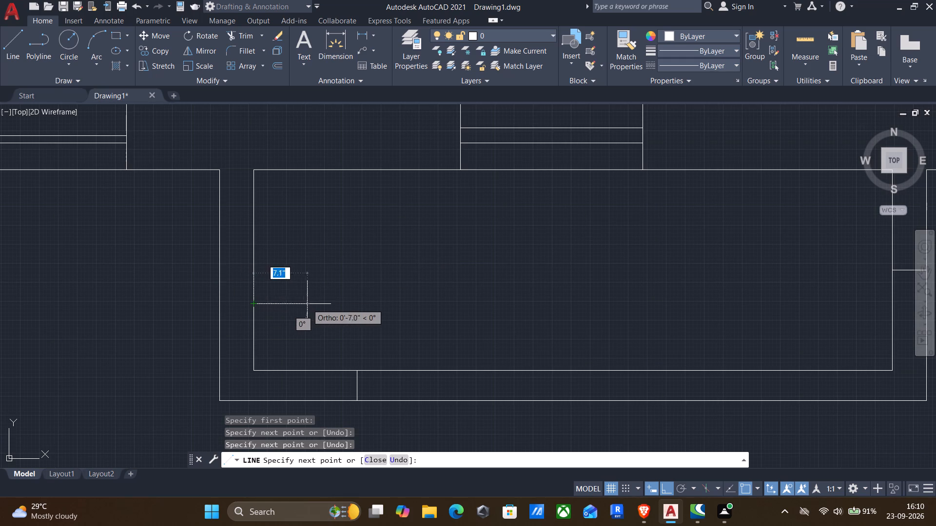
pyautogui.click(332, 303)
pyautogui.click(334, 250)
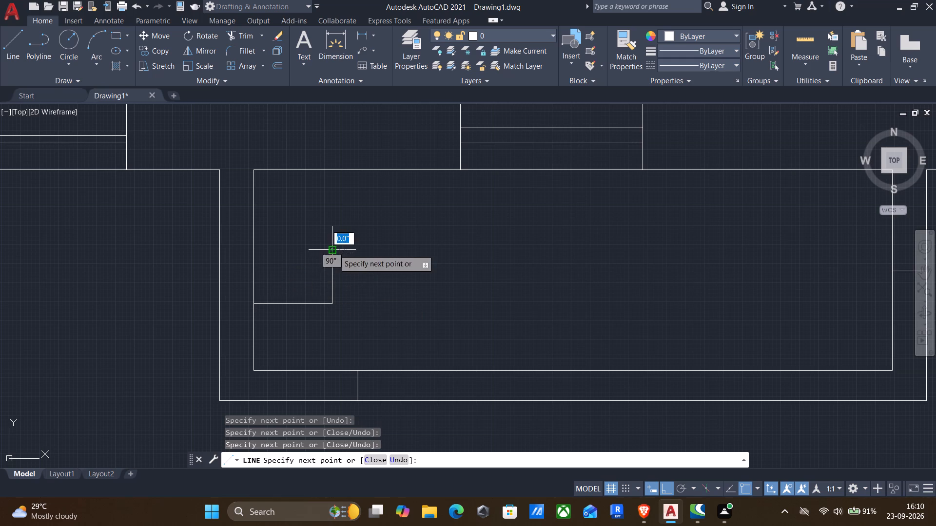
pyautogui.scroll(-1, 429, 263)
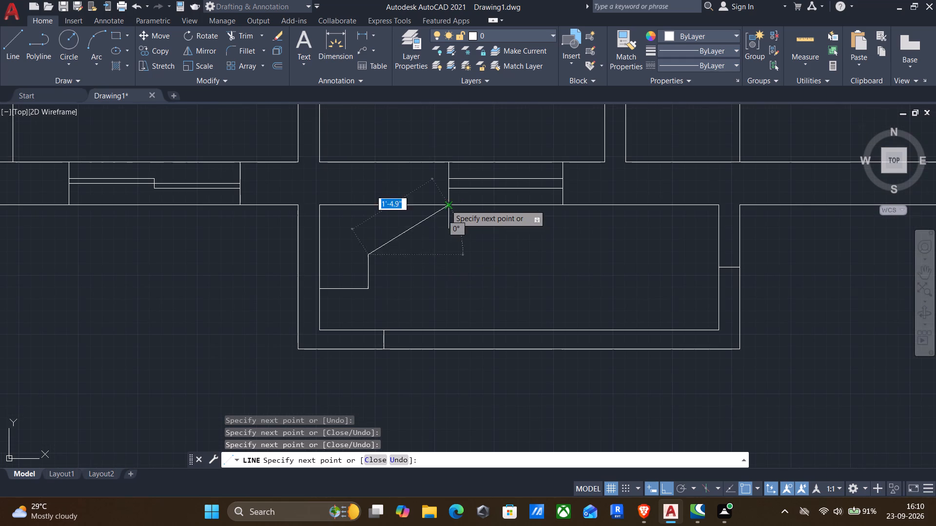
pyautogui.click(448, 257)
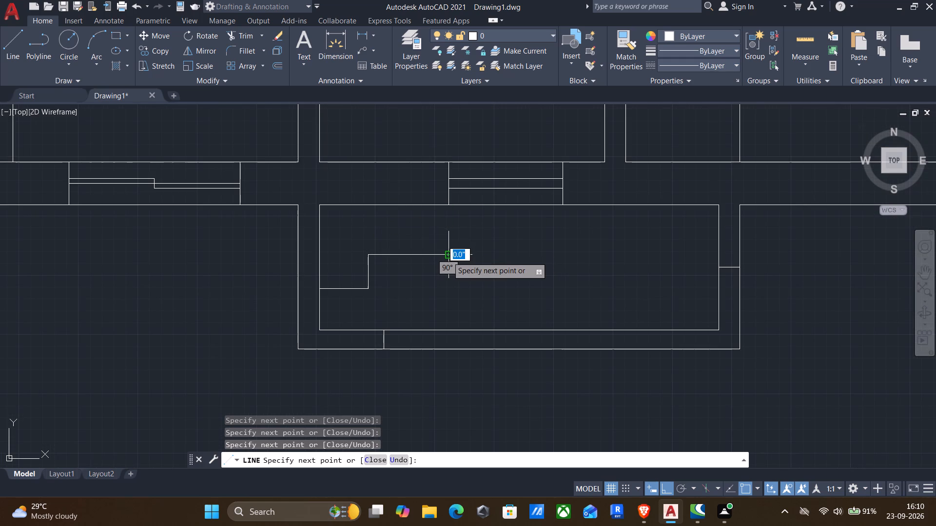
pyautogui.press('Return')
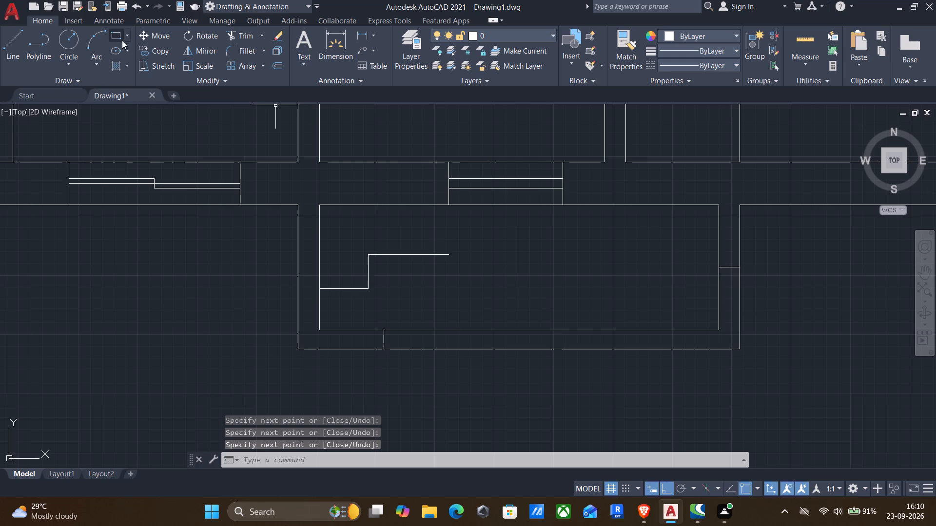
# Draw a rectangle about 1'-1.3" by 10.5" in the projection's upper-right inner corner.
pyautogui.moveTo(114, 34); pyautogui.dragTo(125, 44)
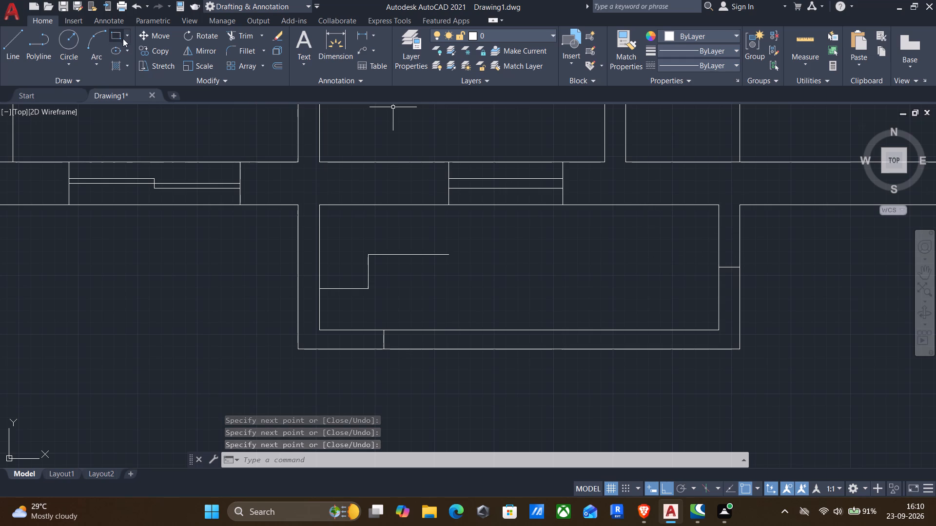
pyautogui.click(116, 36)
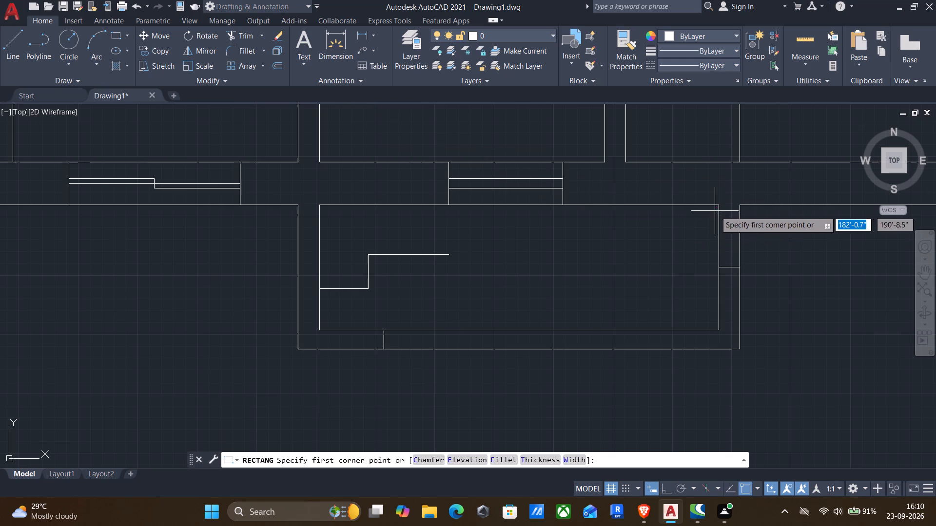
pyautogui.click(719, 206)
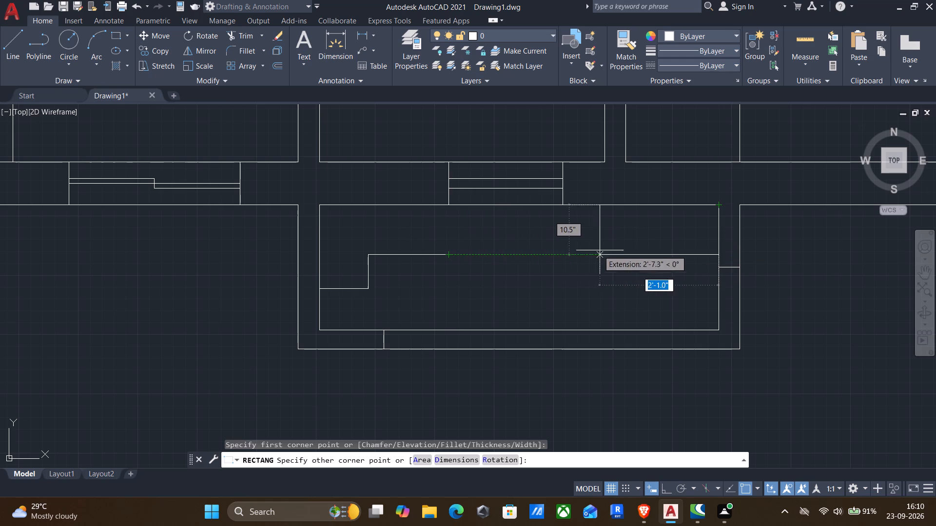
pyautogui.click(655, 251)
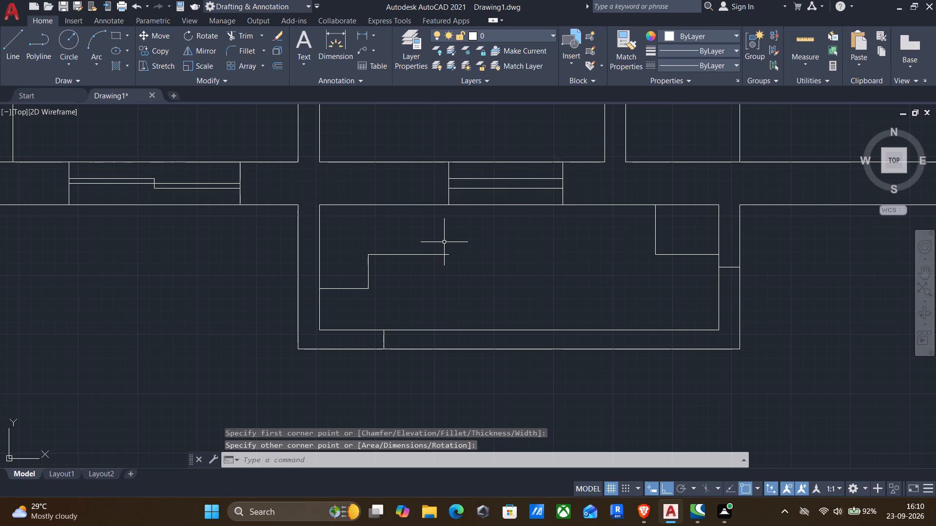
# Close the stepped outline with a vertical line from its right end up to the exterior wall at the window's left edge.
pyautogui.press('l')
pyautogui.press('Return')
pyautogui.click(448, 255)
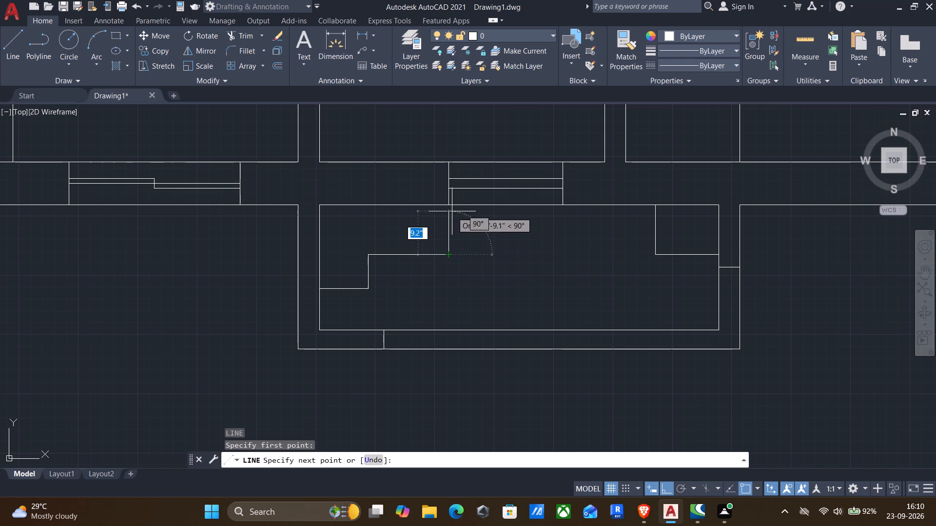
pyautogui.click(451, 208)
pyautogui.press('Return')
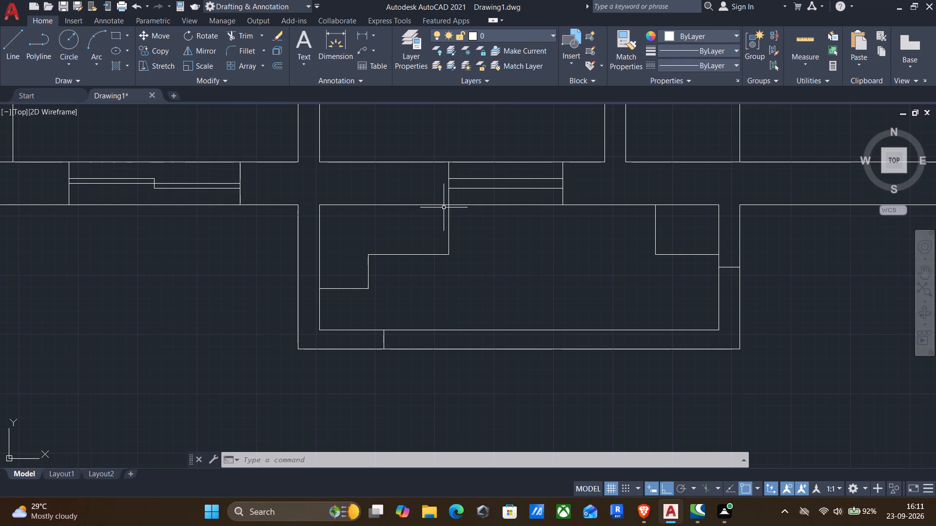
# Set the linetype to HIDDEN and draw a diagonal from the stepped outline's lower-left corner to its upper-right corner, with ortho off.
pyautogui.scroll(-1, 510, 325)
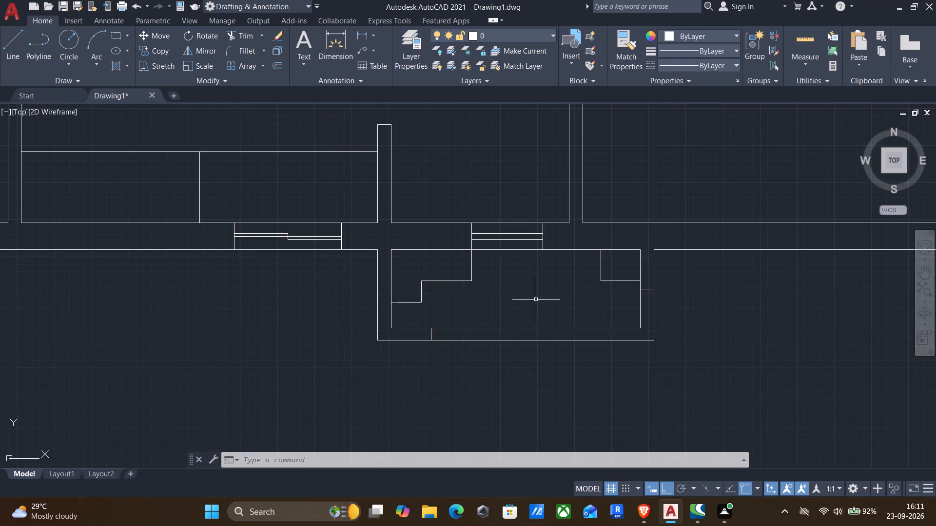
pyautogui.moveTo(536, 294); pyautogui.dragTo(486, 316, button='middle')
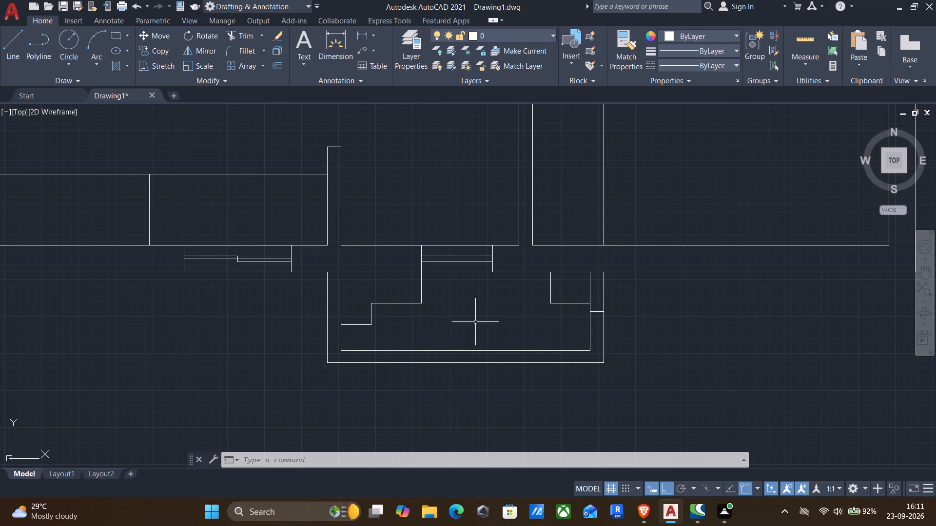
pyautogui.click(717, 66)
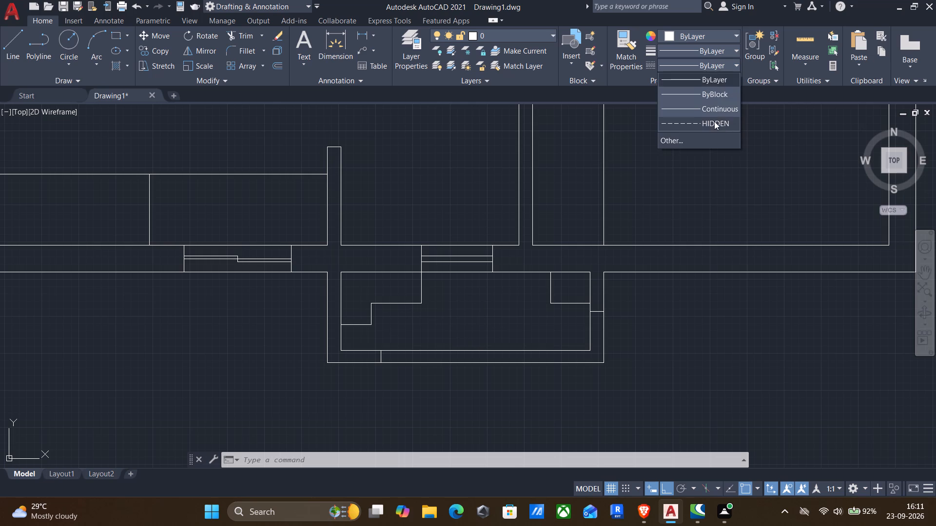
pyautogui.click(714, 121)
pyautogui.press('l')
pyautogui.press('Return')
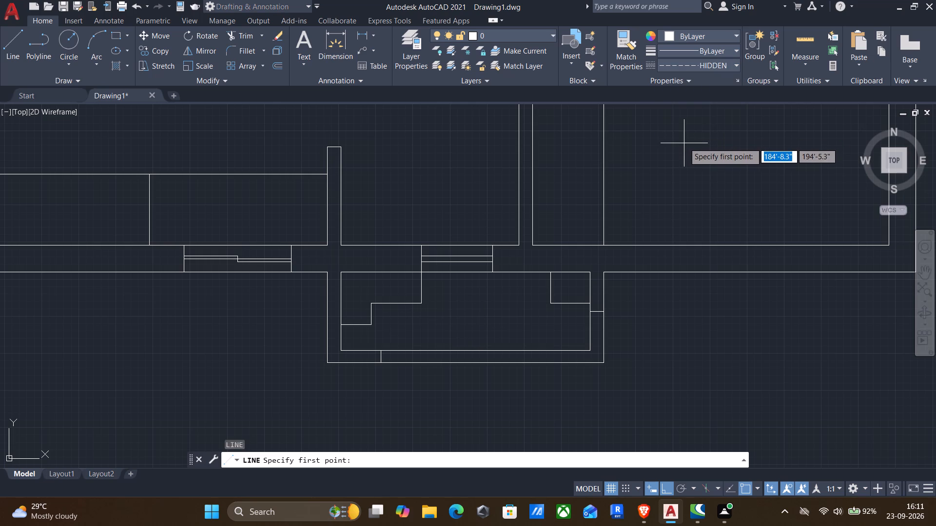
pyautogui.press('F8')
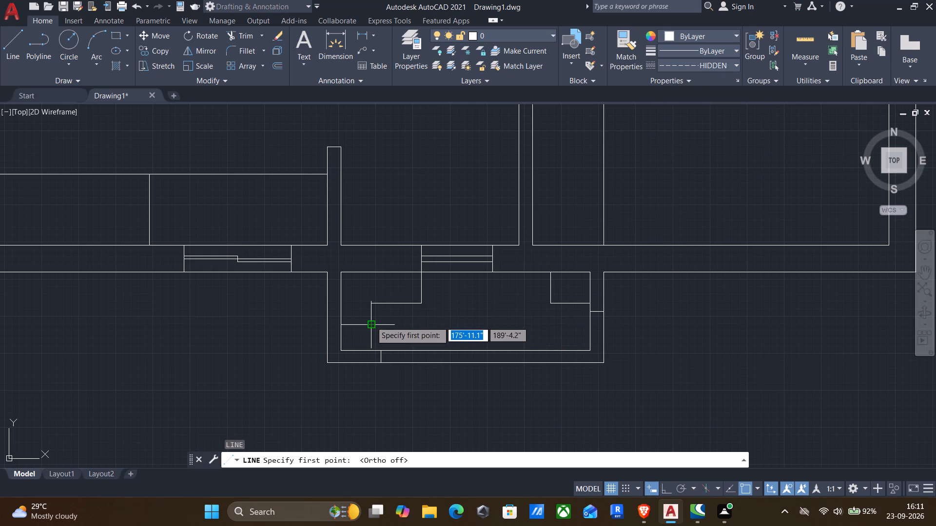
pyautogui.scroll(1, 331, 328)
pyautogui.moveTo(345, 324); pyautogui.dragTo(369, 311)
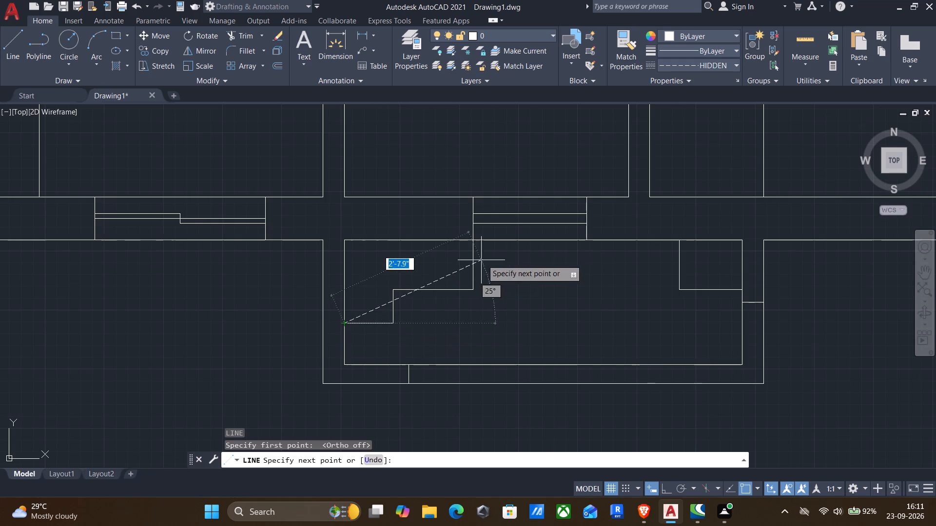
pyautogui.click(473, 238)
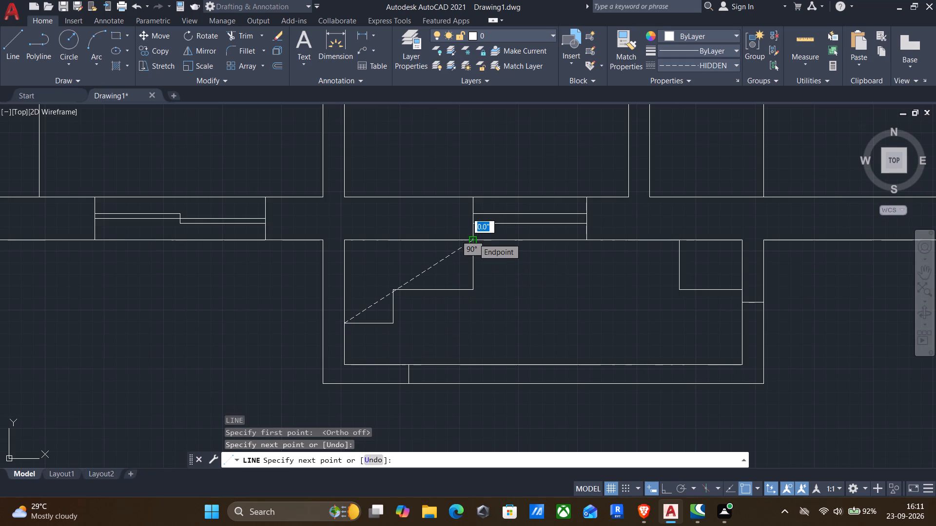
pyautogui.press('Return')
# Draw two HIDDEN lines from the stepped outline's upper-left corner to the lower-right corners of its upper and lower steps.
pyautogui.press('Return')
pyautogui.click(472, 289)
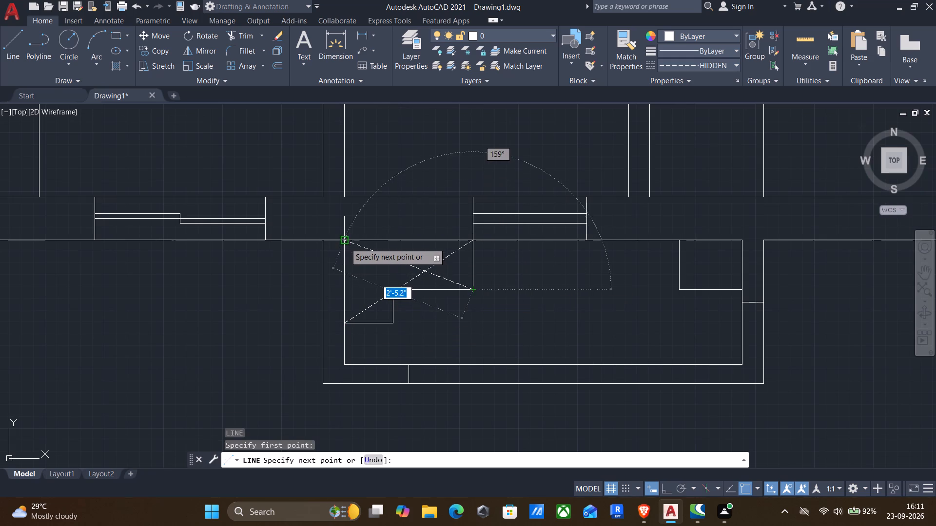
pyautogui.click(344, 242)
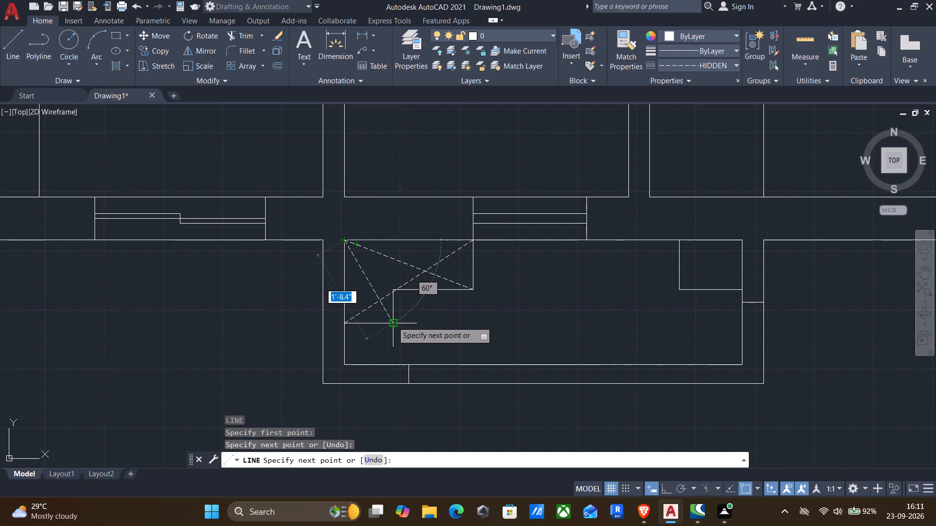
pyautogui.click(392, 321)
pyautogui.press('Return')
# Draw two crossing HIDDEN diagonals between opposite corners of the small rectangle in the projection's upper-right corner.
pyautogui.press('Return')
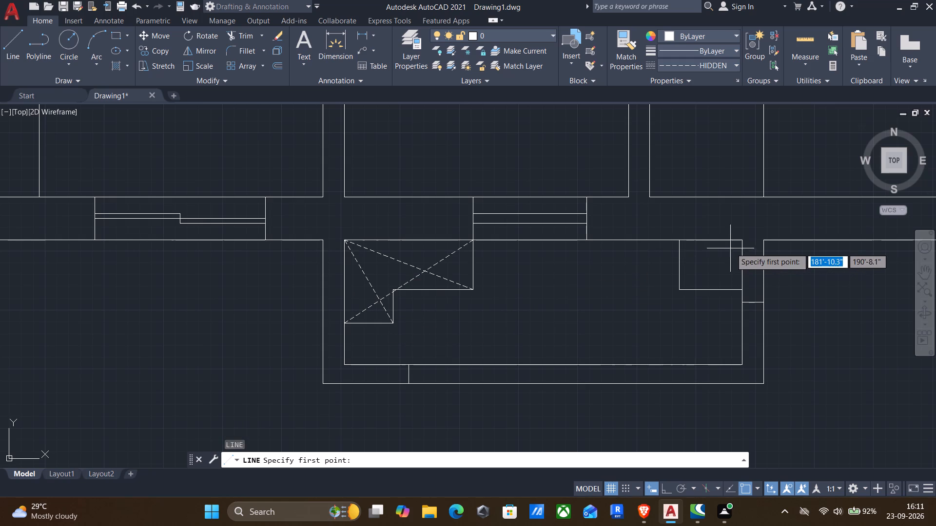
pyautogui.click(744, 243)
pyautogui.click(681, 290)
pyautogui.press('Return')
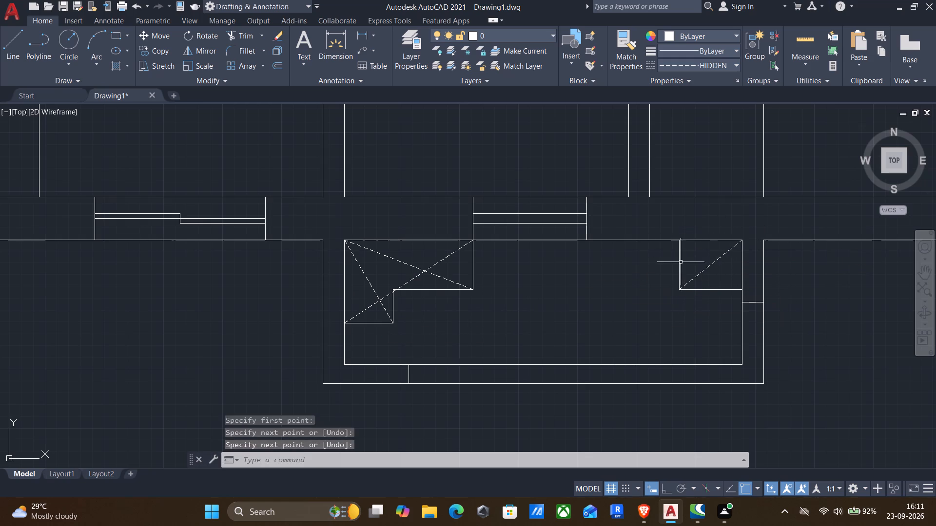
pyautogui.press('Return')
pyautogui.moveTo(681, 241); pyautogui.dragTo(691, 250)
pyautogui.click(743, 289)
pyautogui.press('Return')
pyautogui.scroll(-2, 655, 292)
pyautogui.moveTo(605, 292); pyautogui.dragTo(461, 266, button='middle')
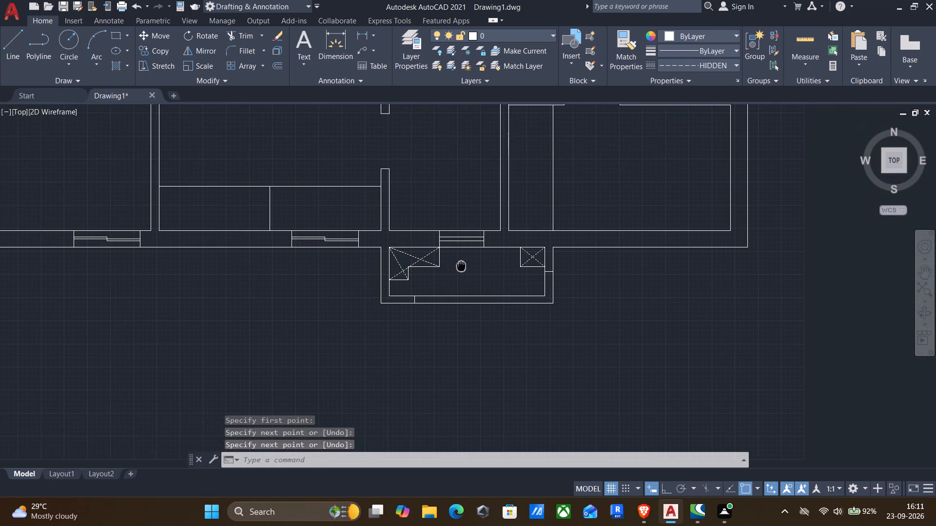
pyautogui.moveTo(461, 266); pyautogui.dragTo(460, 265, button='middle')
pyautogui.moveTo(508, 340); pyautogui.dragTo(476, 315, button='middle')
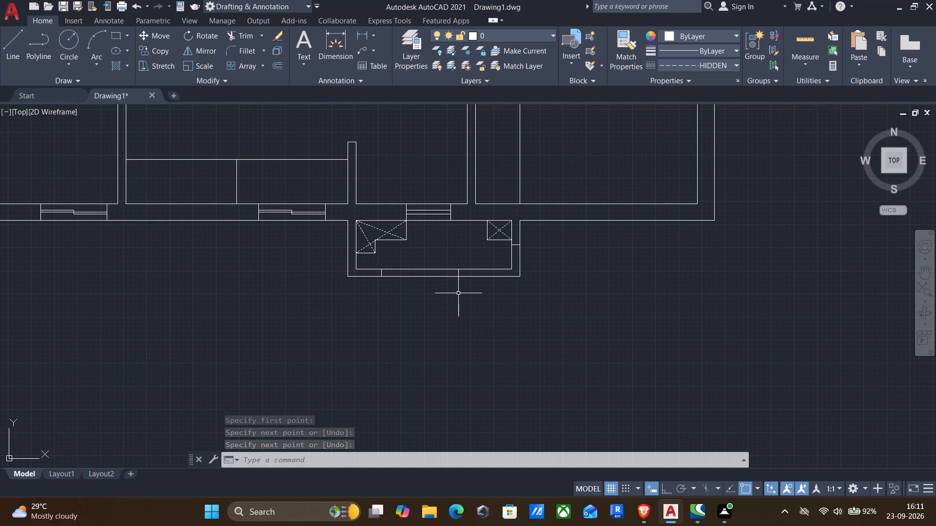
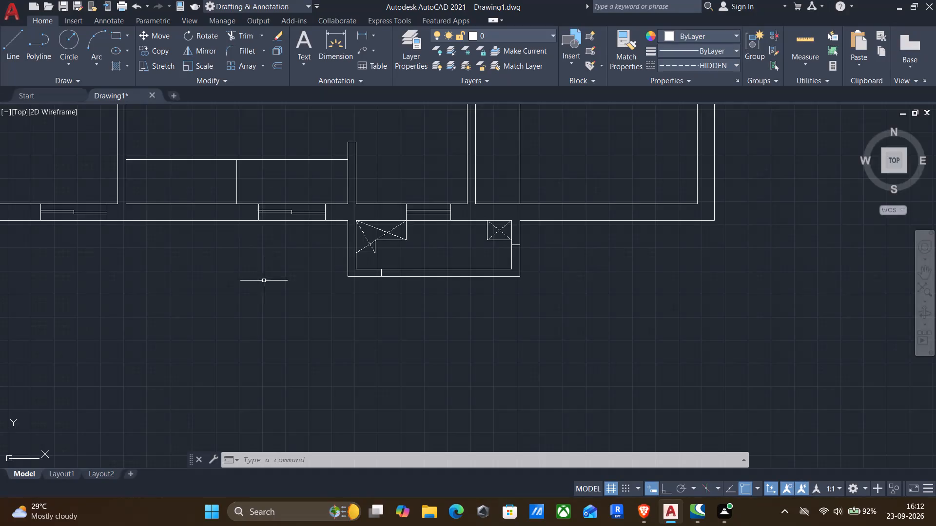
# Join the inner south and east wall lines of the projecting bay into one polyline.
pyautogui.moveTo(265, 284); pyautogui.dragTo(305, 337, button='middle')
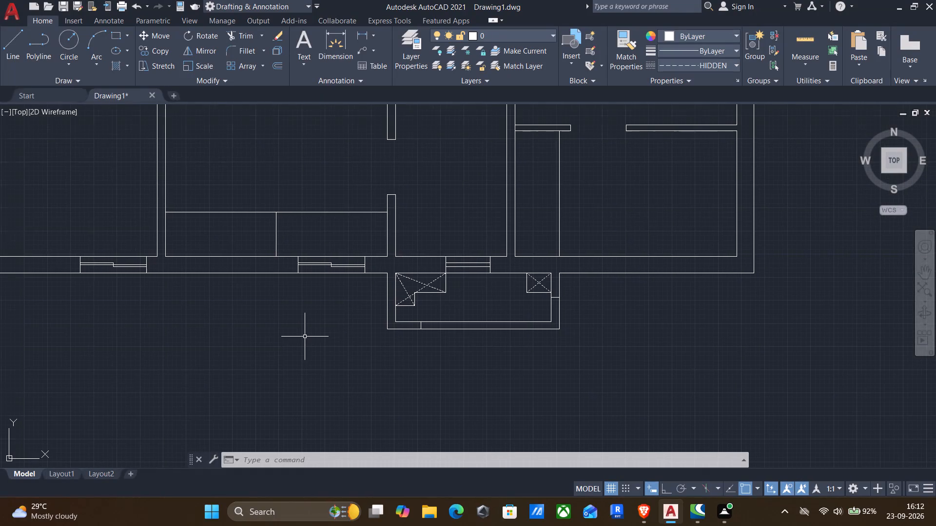
pyautogui.click(504, 323)
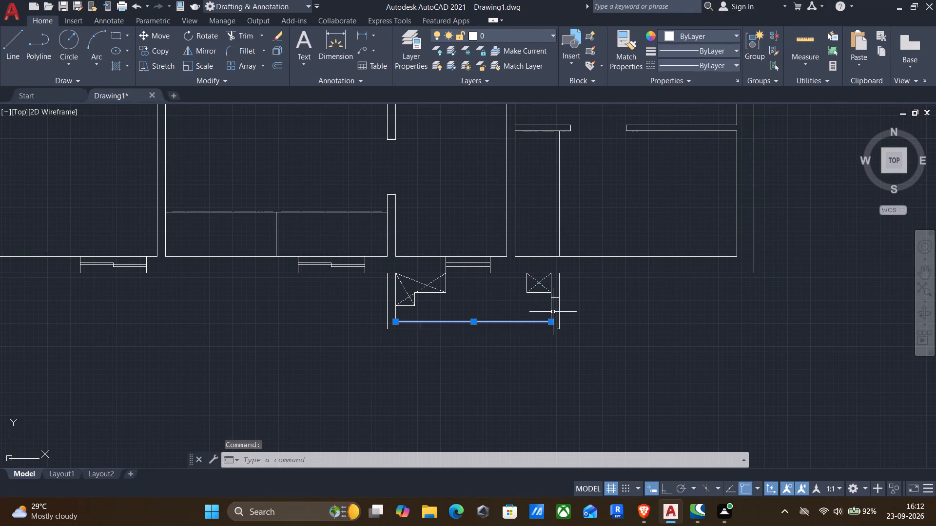
pyautogui.click(550, 310)
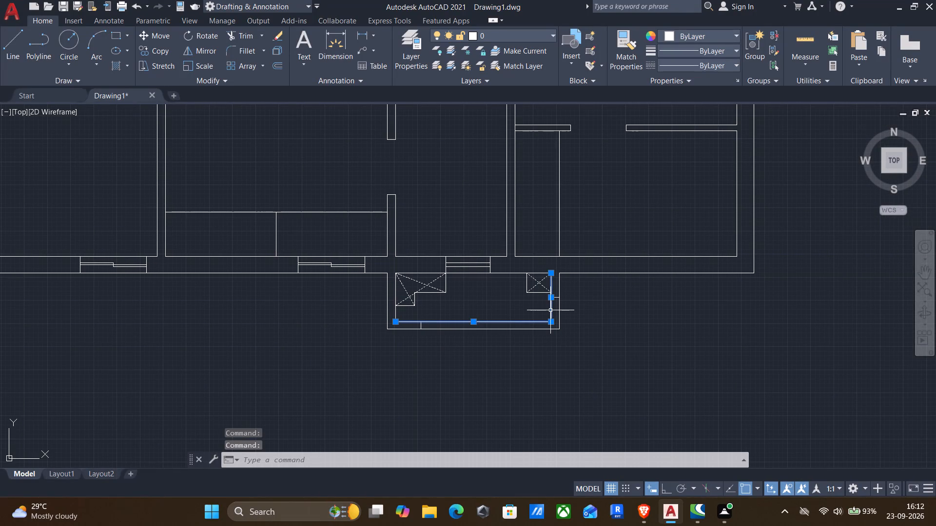
pyautogui.press('j')
pyautogui.press('Return')
# Offset the joined inner bay wall line outward by 2", into the wall thickness.
pyautogui.press('o')
pyautogui.press('Return')
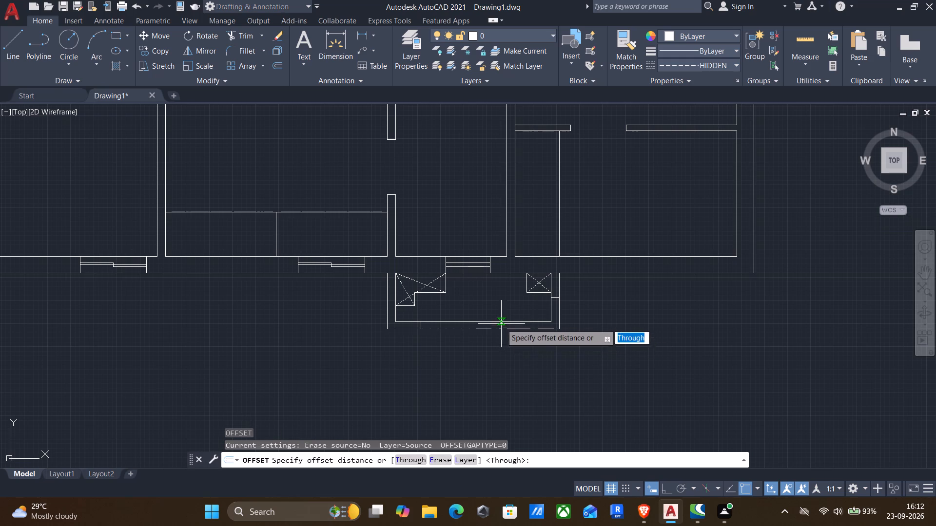
pyautogui.click(499, 319)
pyautogui.click(498, 348)
pyautogui.click(493, 320)
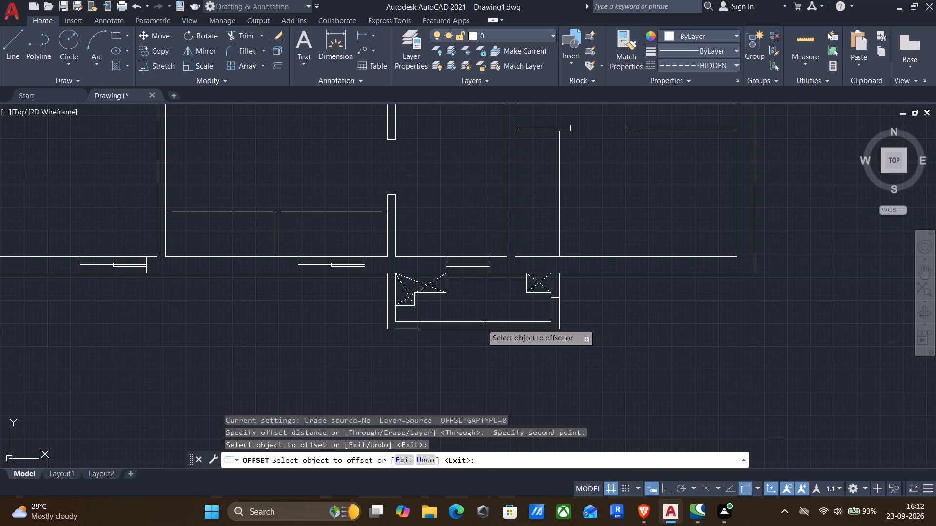
pyautogui.click(479, 321)
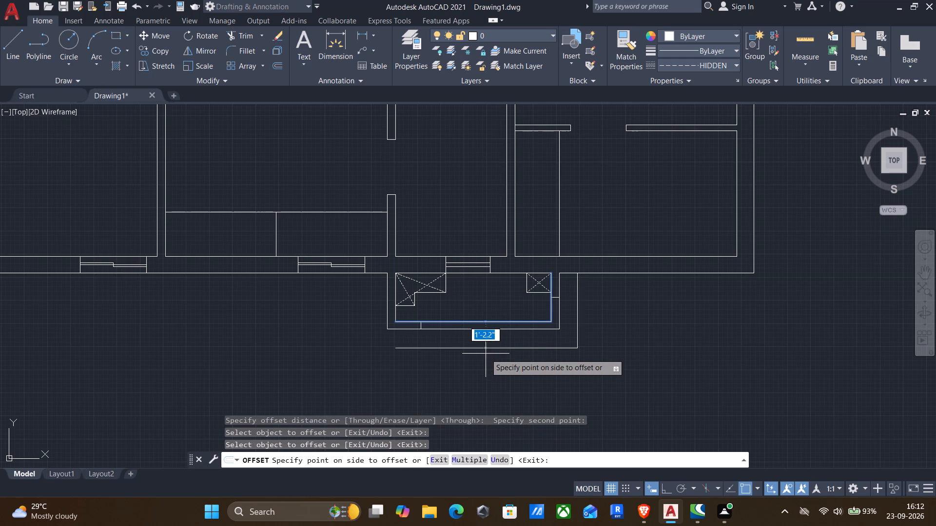
pyautogui.write('2"')
pyautogui.press('Return')
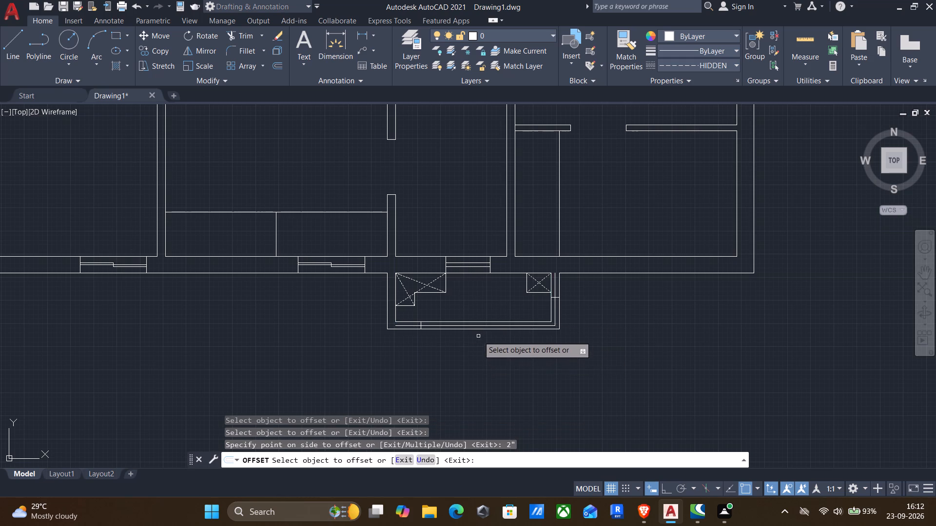
# Offset the new bay line outward by 1" and add a 0.5" offset line in the gap between them.
pyautogui.scroll(3, 478, 335)
pyautogui.click(475, 304)
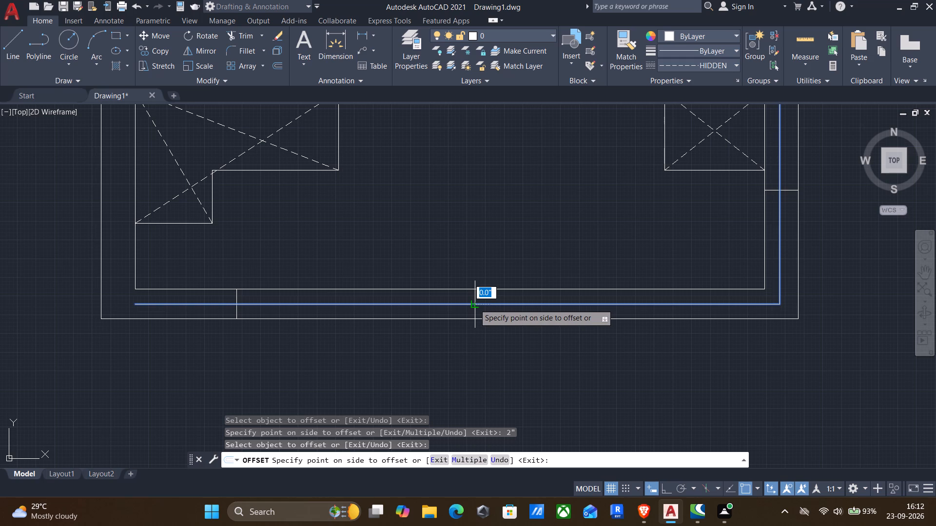
pyautogui.write('1"')
pyautogui.press('Return')
pyautogui.scroll(-2, 467, 326)
pyautogui.scroll(2, 494, 319)
pyautogui.click(492, 318)
pyautogui.write('0.5"')
pyautogui.press('Return')
pyautogui.scroll(3, 495, 325)
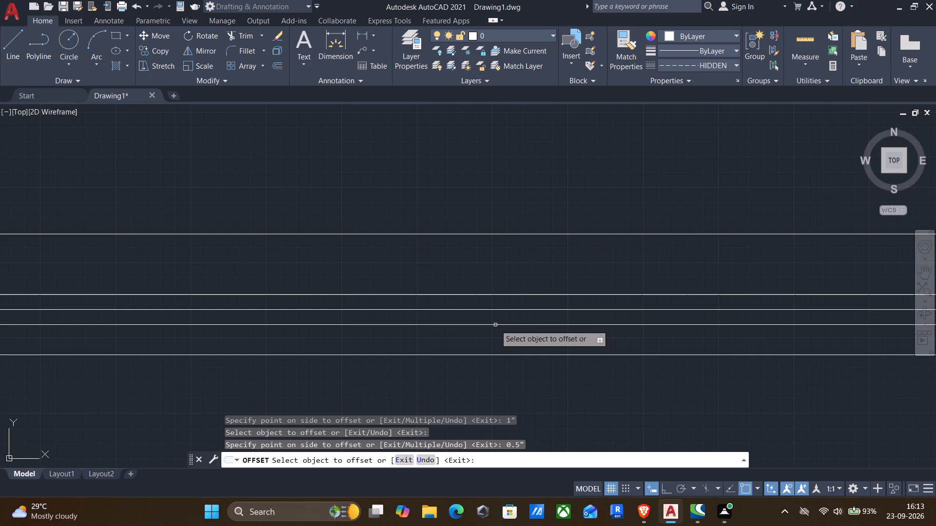
pyautogui.scroll(-1, 490, 297)
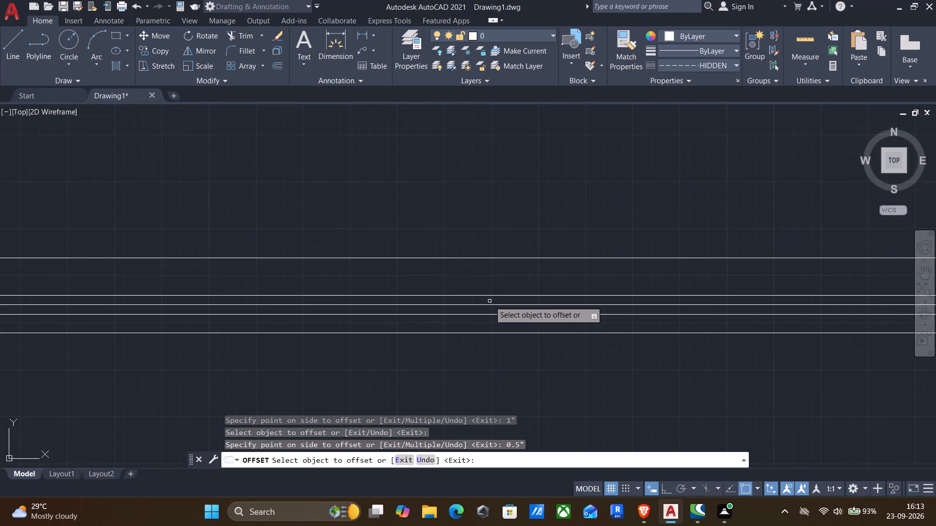
pyautogui.press('Escape')
# Delete the outermost of the three closely spaced offset lines in the bay wall.
pyautogui.click(479, 316)
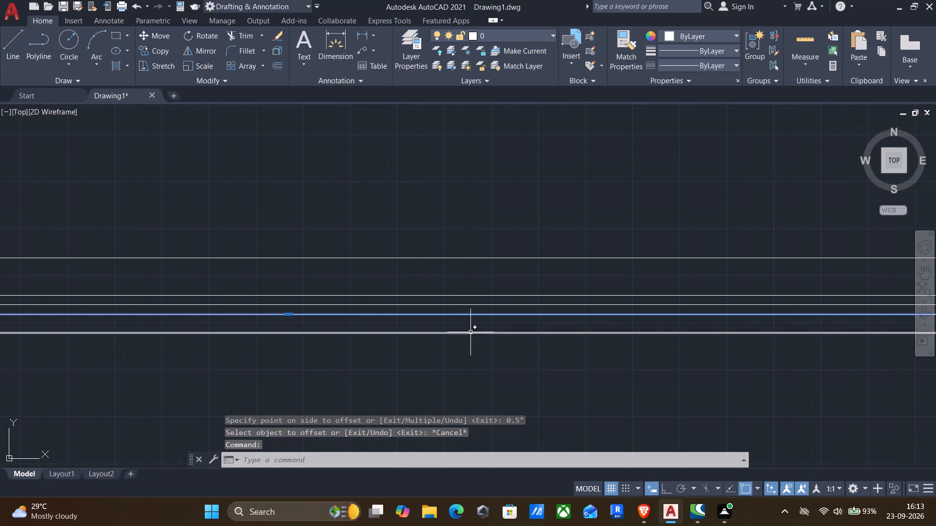
pyautogui.press('Delete')
# Trim both ends of the two window lines back to the short lines closing the bay wall opening.
pyautogui.scroll(-3, 440, 332)
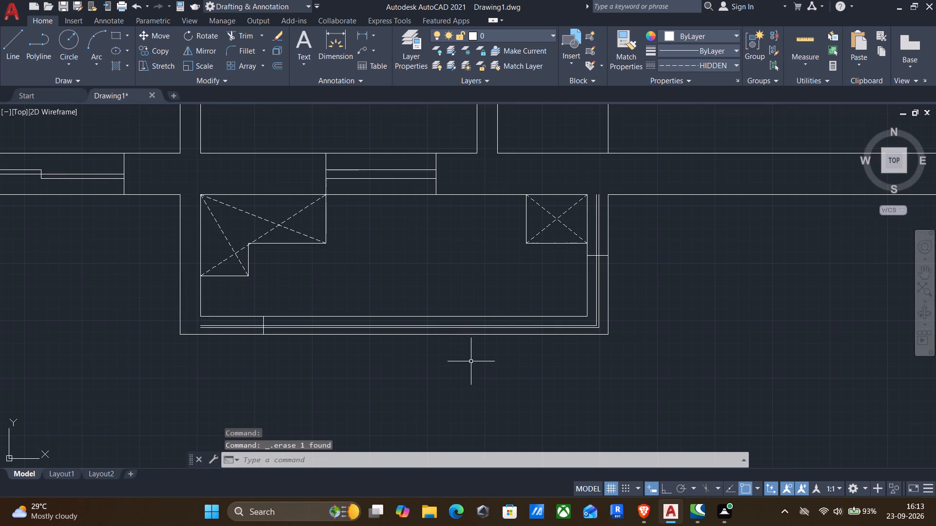
pyautogui.write('tr')
pyautogui.press('Return')
pyautogui.scroll(3, 227, 322)
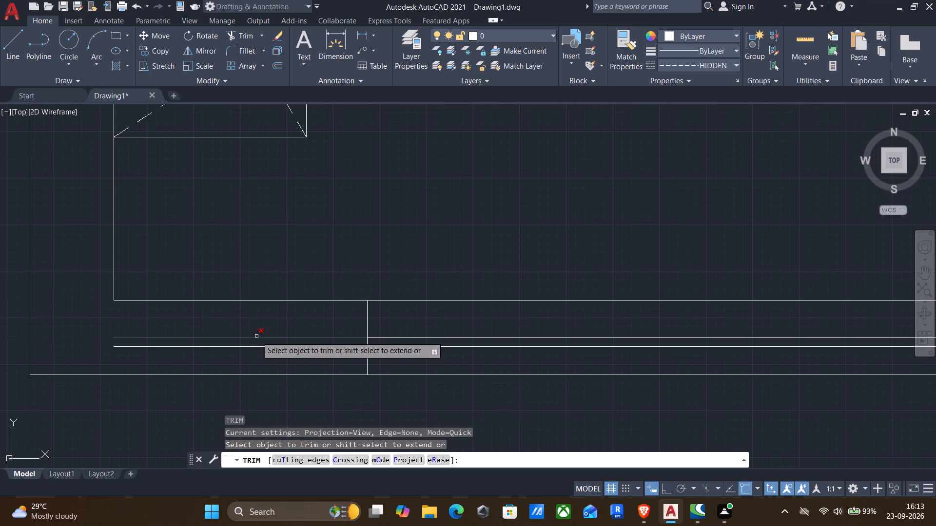
pyautogui.moveTo(271, 352); pyautogui.dragTo(279, 325)
pyautogui.scroll(-4, 281, 328)
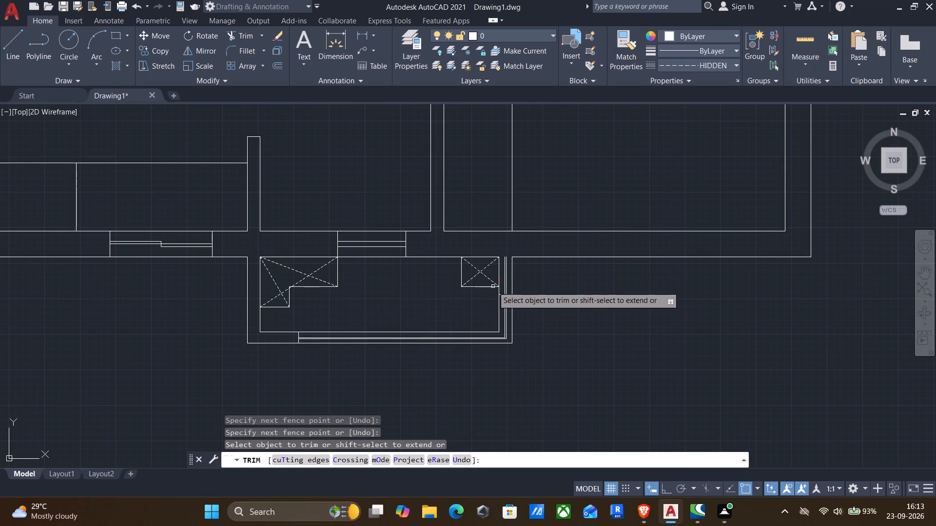
pyautogui.scroll(4, 497, 282)
pyautogui.moveTo(507, 277); pyautogui.dragTo(561, 283)
pyautogui.scroll(-4, 556, 294)
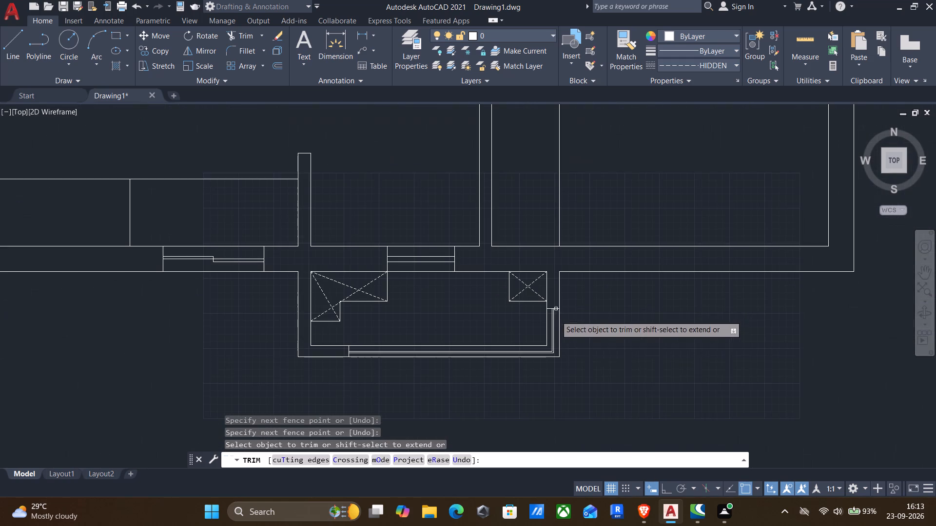
pyautogui.moveTo(575, 370); pyautogui.dragTo(564, 349, button='middle')
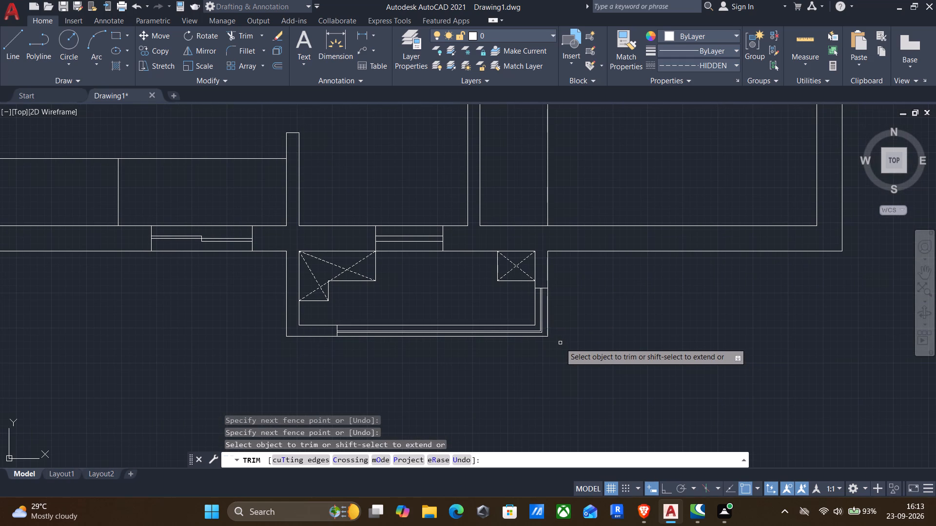
pyautogui.press('Return')
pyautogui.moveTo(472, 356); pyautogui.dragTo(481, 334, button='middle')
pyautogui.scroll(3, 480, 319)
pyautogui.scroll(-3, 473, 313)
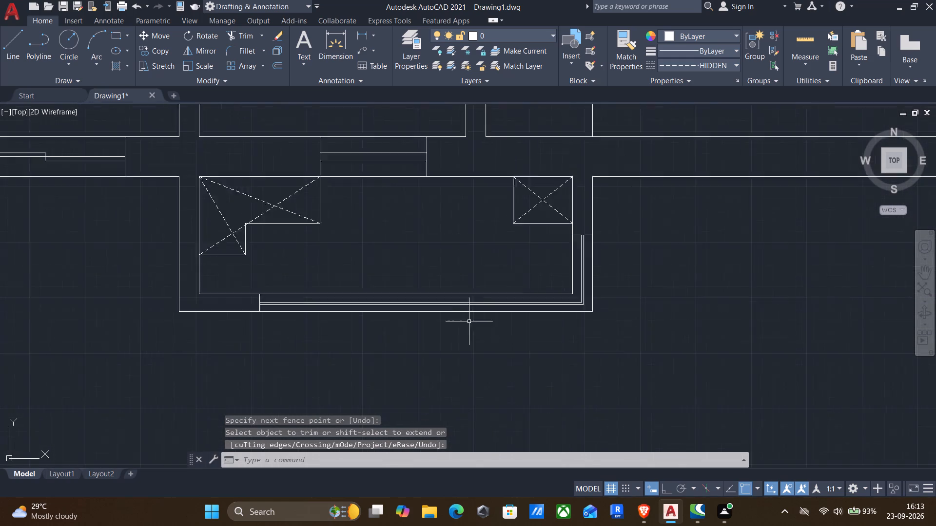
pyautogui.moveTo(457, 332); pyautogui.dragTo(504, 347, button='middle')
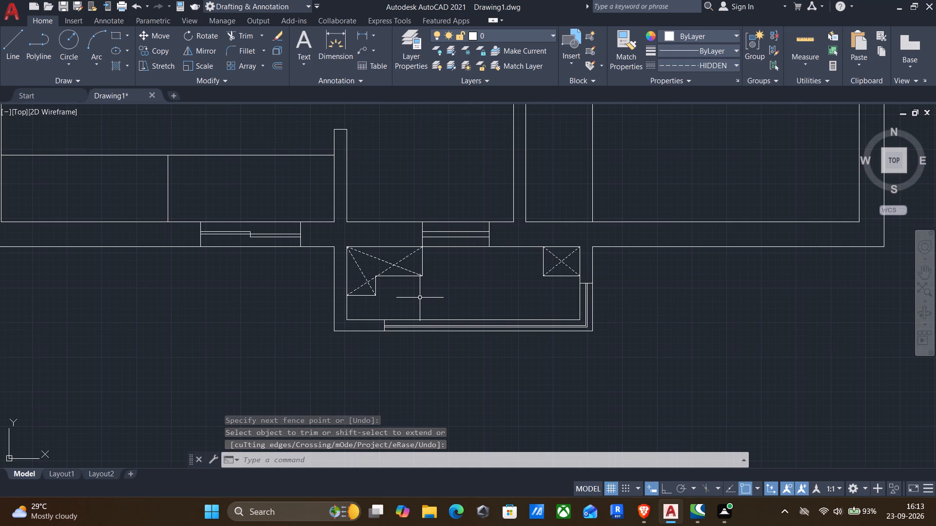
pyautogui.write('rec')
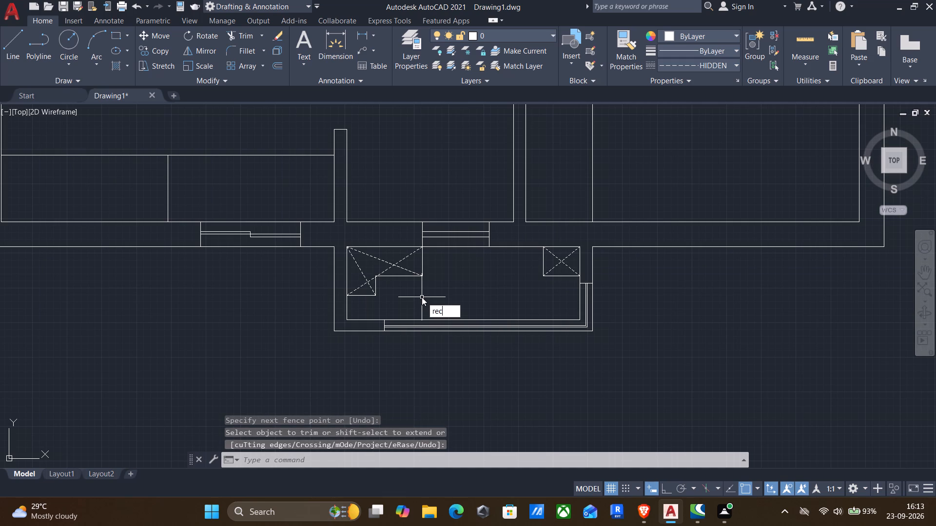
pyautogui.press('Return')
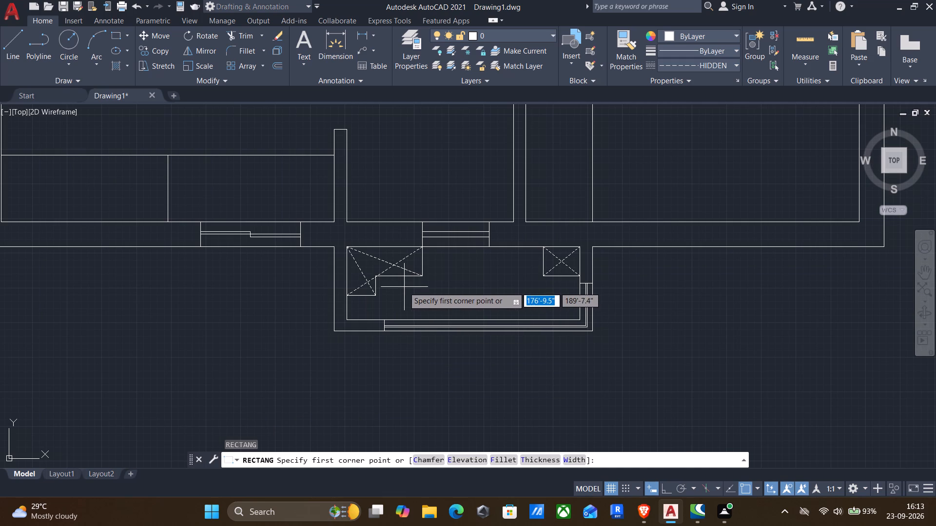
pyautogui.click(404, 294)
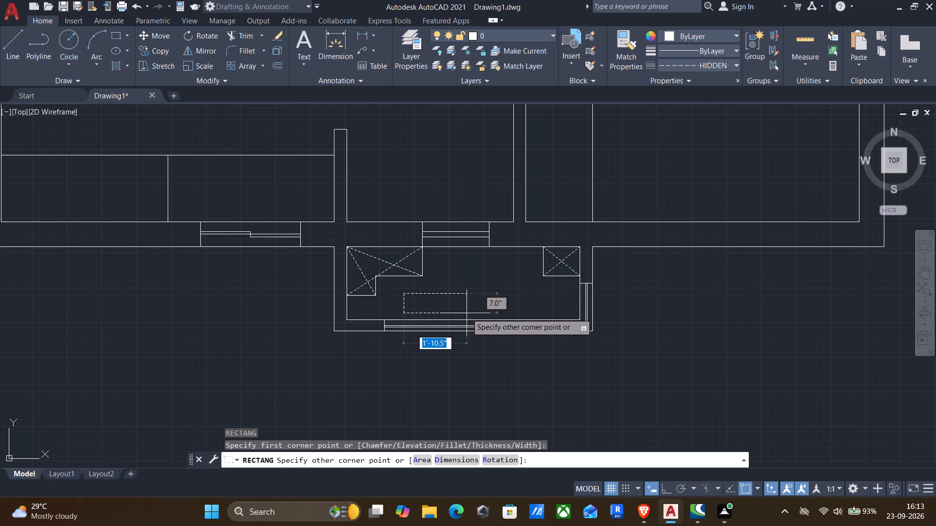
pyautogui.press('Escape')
# Draw a rectangle about 2'-5.6" by 8.2" inside the bay, south of the L-shaped crossed box, with linetype ByLayer.
pyautogui.click(689, 67)
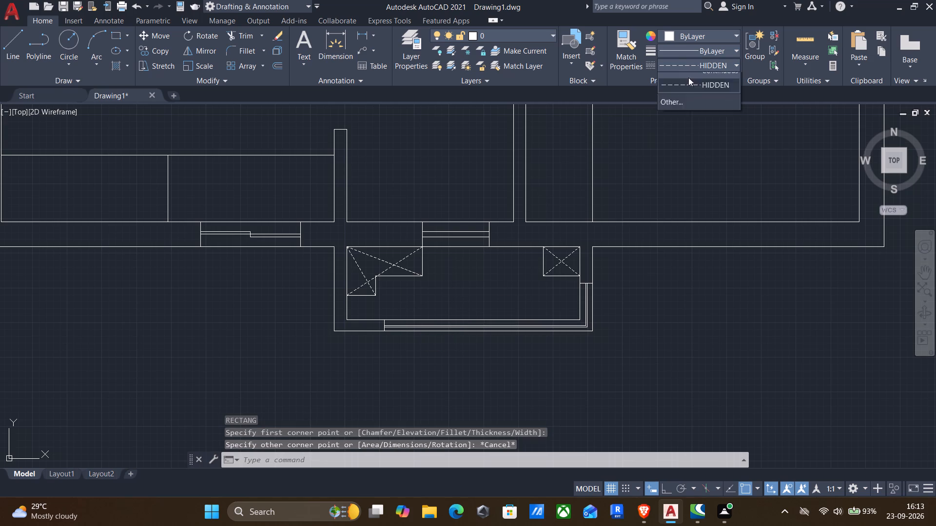
pyautogui.click(682, 82)
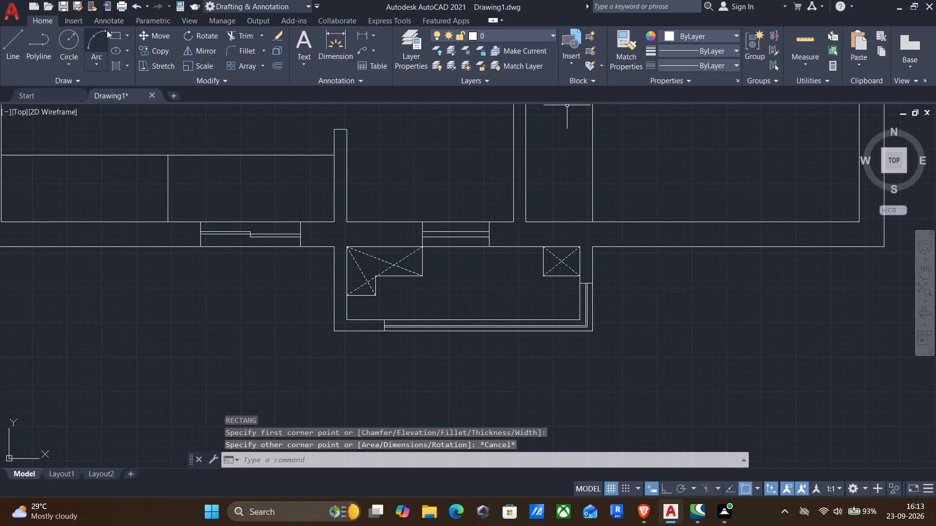
pyautogui.click(116, 38)
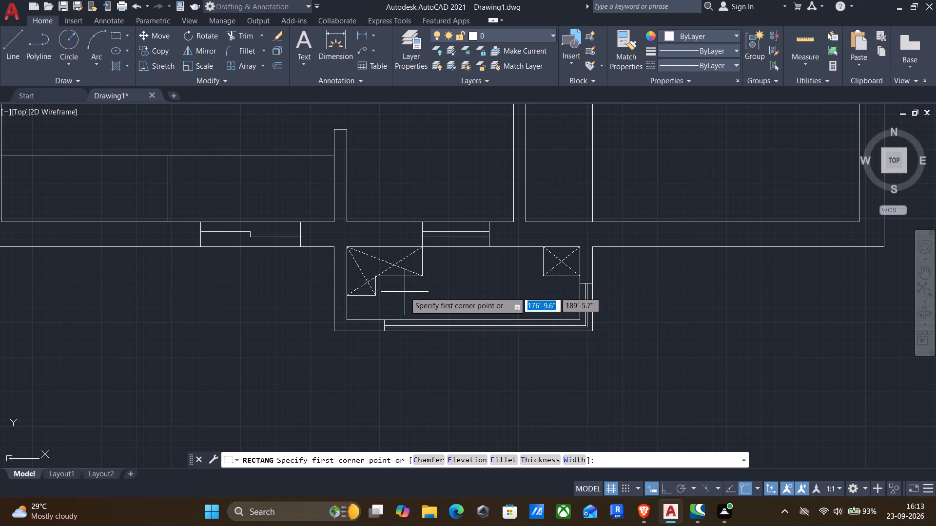
pyautogui.click(405, 292)
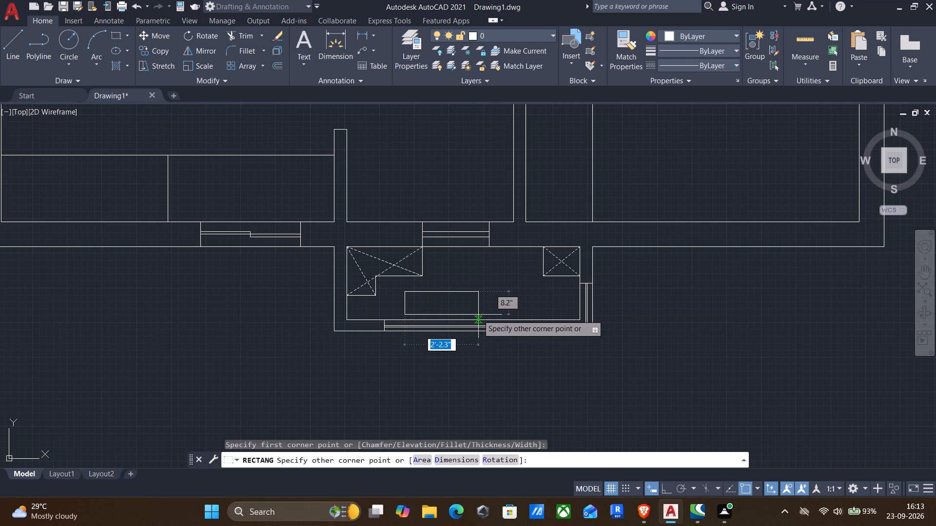
pyautogui.scroll(2, 479, 315)
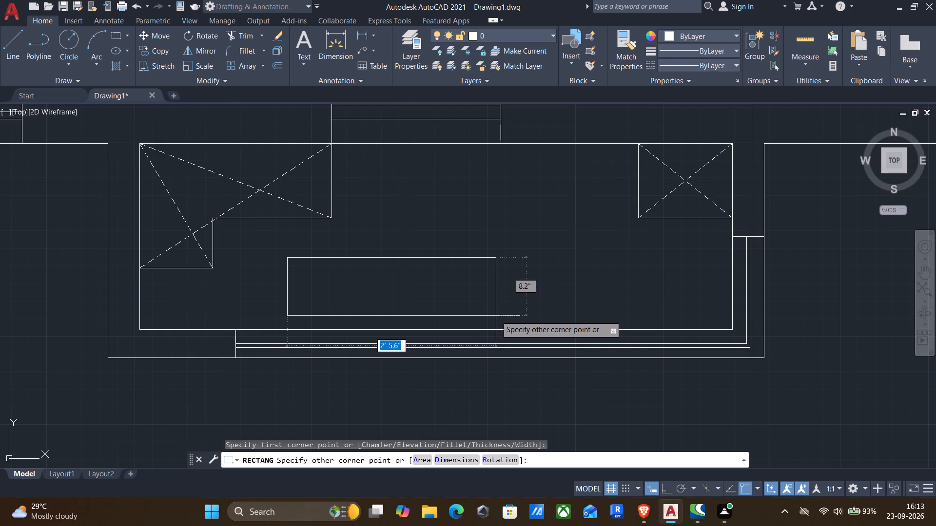
pyautogui.click(496, 316)
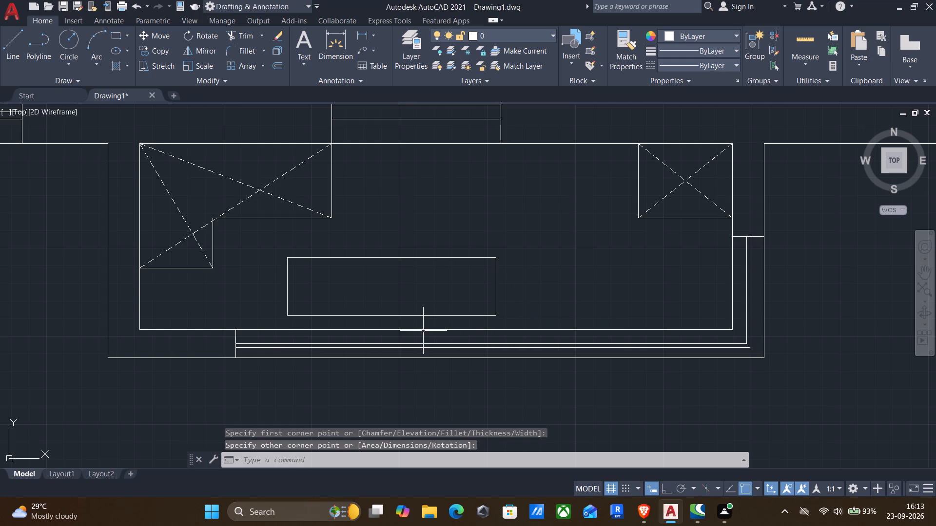
# Add a thin rectangle about 1'-7.8" by 1" against the south edge of the new rectangle.
pyautogui.press('Return')
pyautogui.click(321, 316)
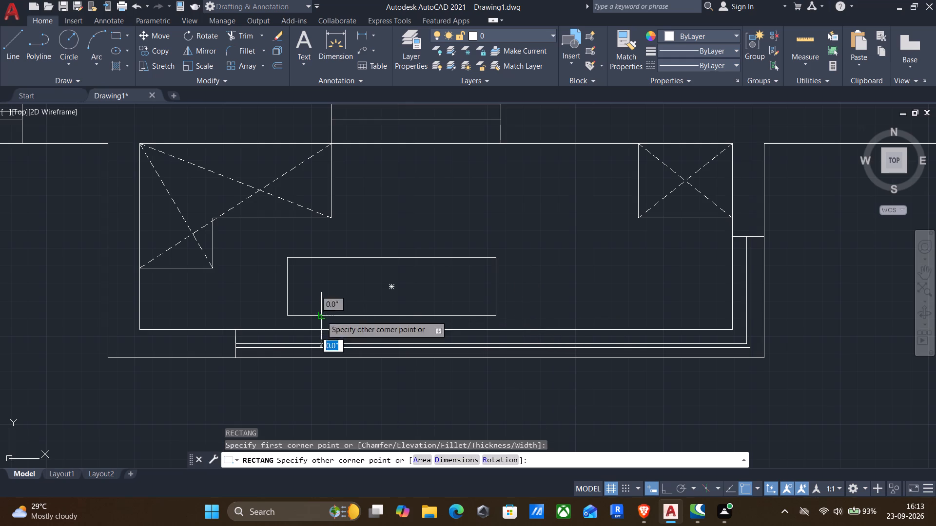
pyautogui.click(461, 323)
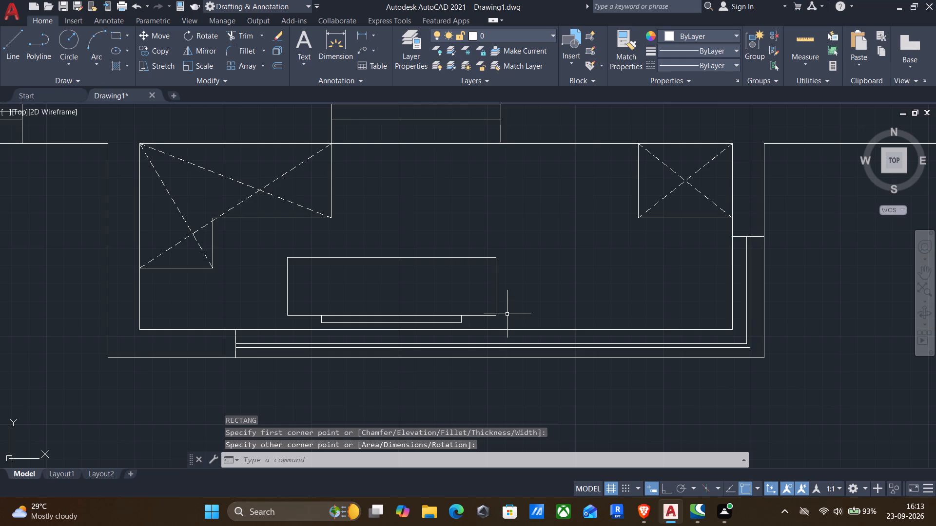
# Copy both rectangles about 2'-7.9" horizontally to the east inside the bay, with Ortho on.
pyautogui.click(501, 323)
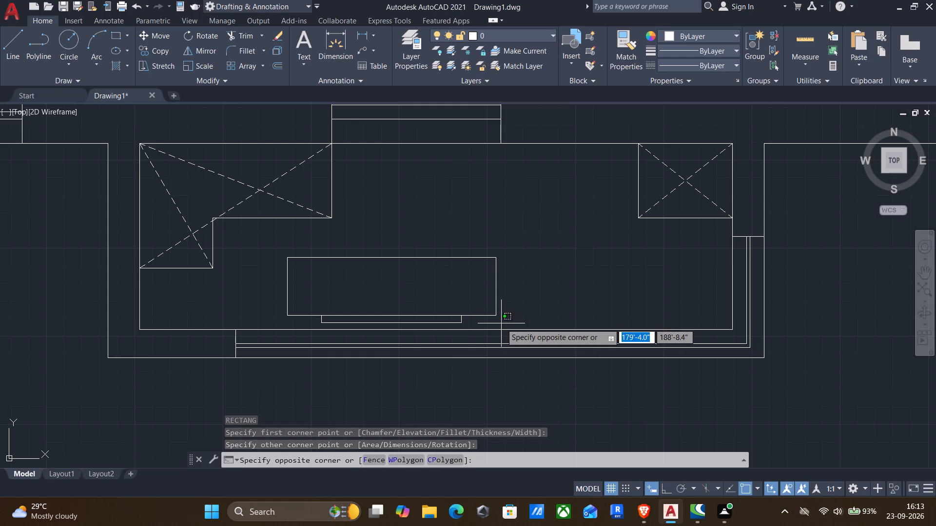
pyautogui.click(334, 252)
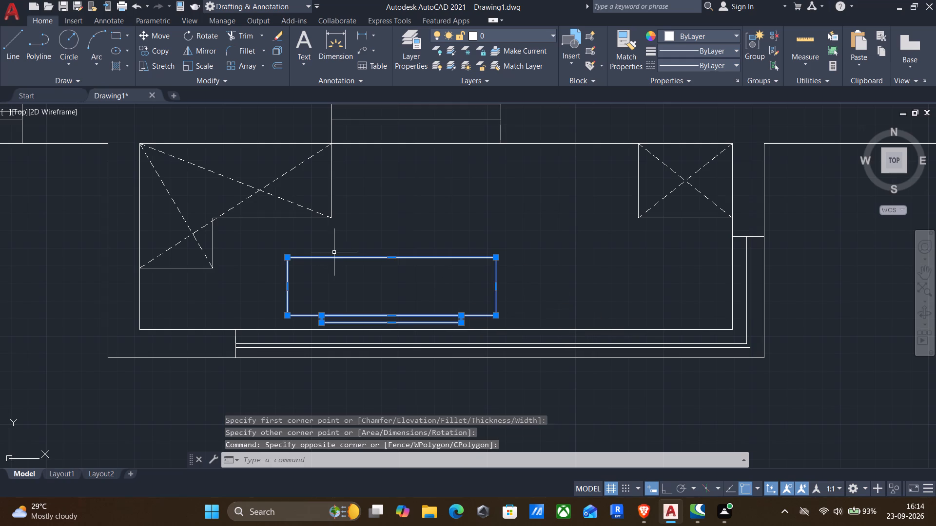
pyautogui.press('c')
pyautogui.press('o')
pyautogui.press('Return')
pyautogui.click(288, 255)
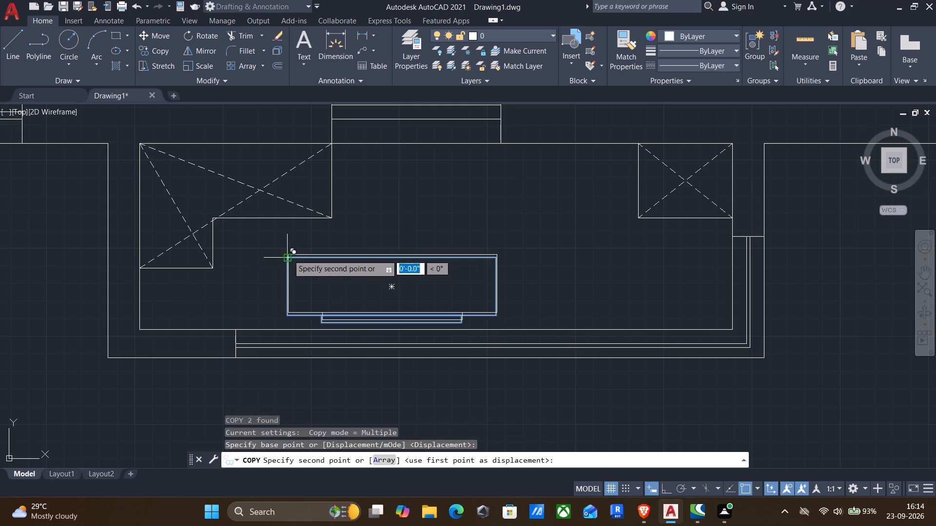
pyautogui.press('F8')
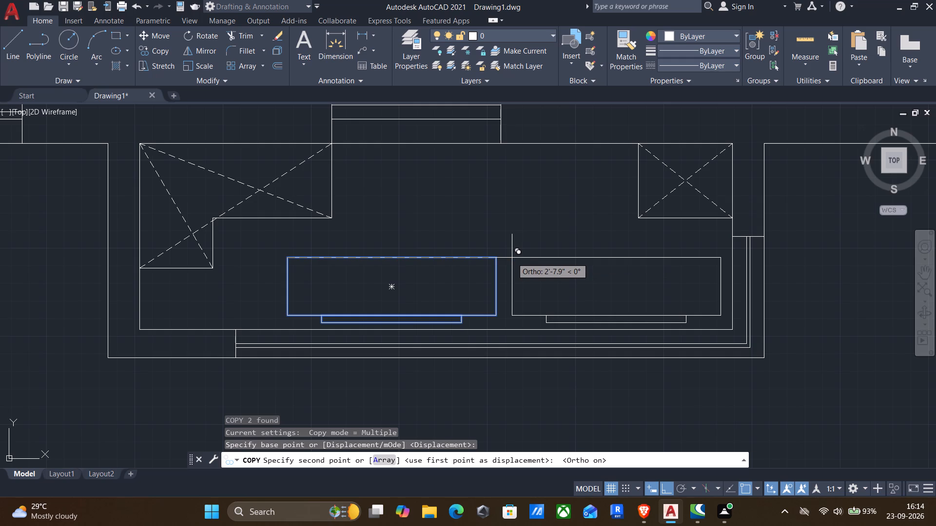
pyautogui.click(512, 258)
pyautogui.press('Escape')
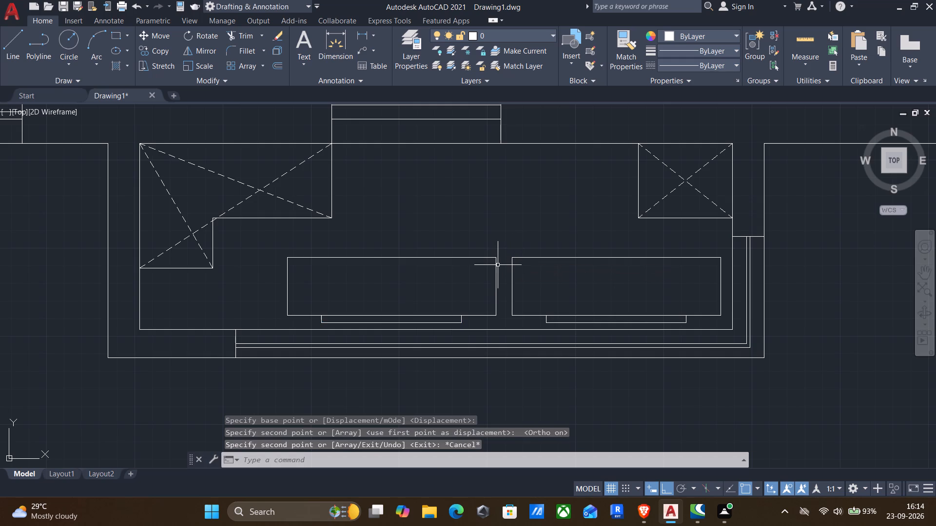
# Draw a small upright rectangle about 0.4" by 1.5" hanging from the south edge of the west unit's thin rectangle, near its west end.
pyautogui.write('rec')
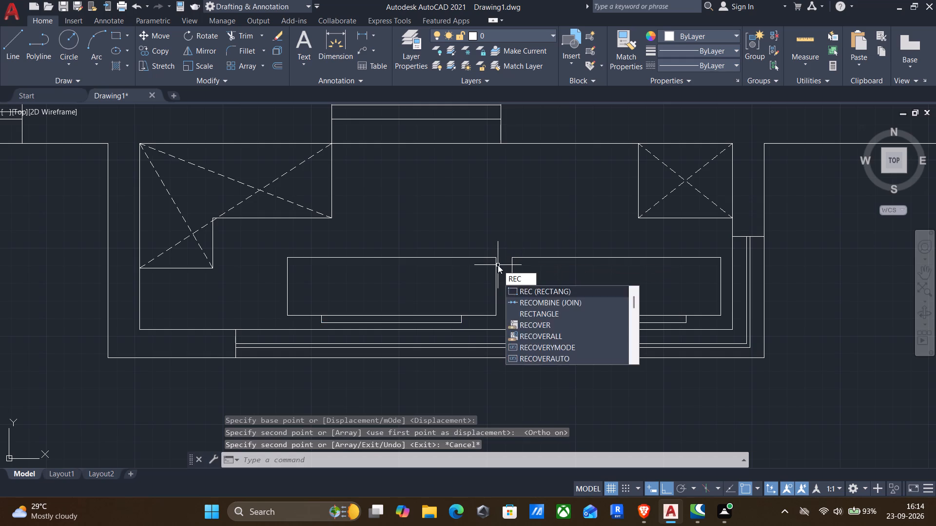
pyautogui.press('Return')
pyautogui.scroll(2, 300, 330)
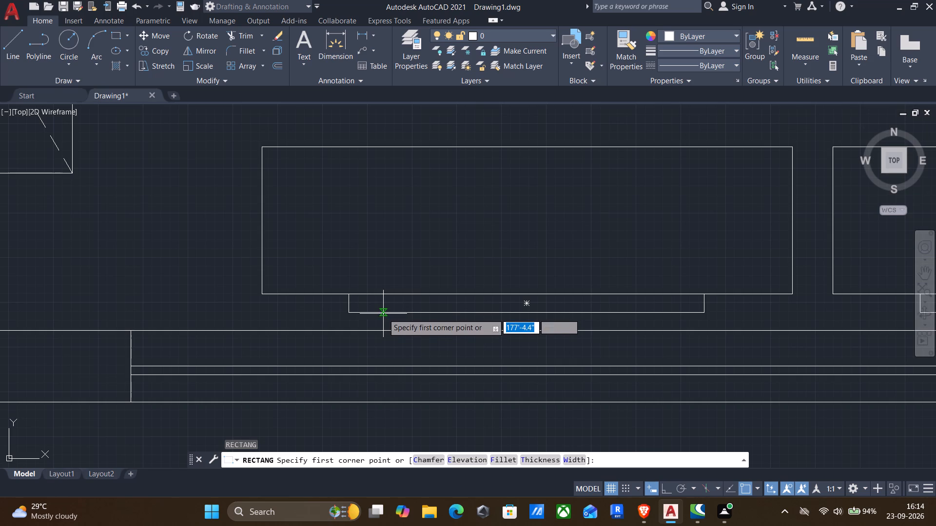
pyautogui.click(383, 312)
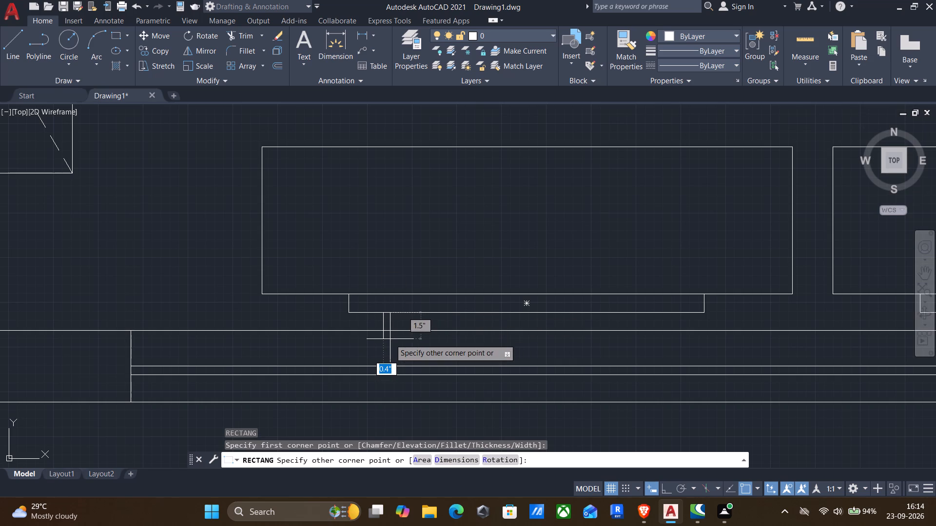
pyautogui.click(390, 339)
# Copy the small upright rectangle to two more places along the west unit's thin rectangle, the farther about 1'-1" east of the original.
pyautogui.click(395, 348)
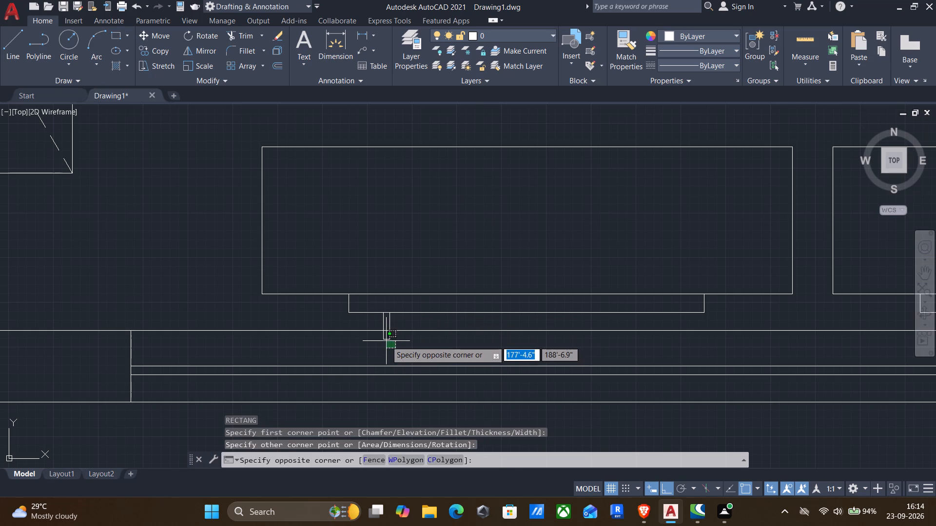
pyautogui.click(383, 338)
pyautogui.press('c')
pyautogui.press('o')
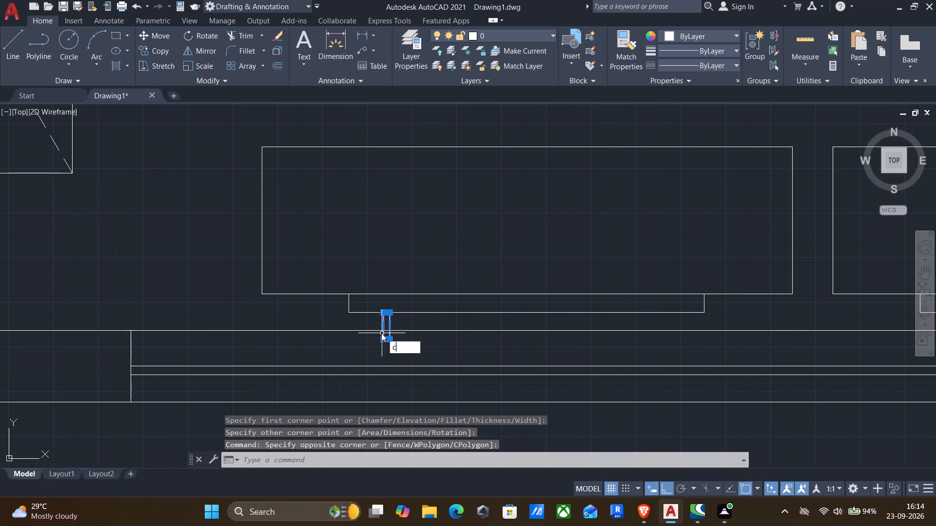
pyautogui.press('Return')
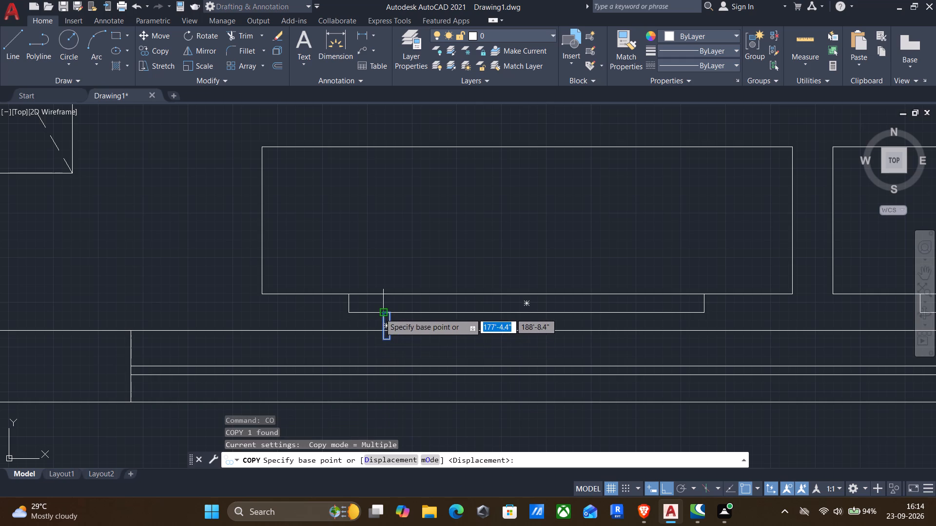
pyautogui.click(380, 313)
pyautogui.click(490, 313)
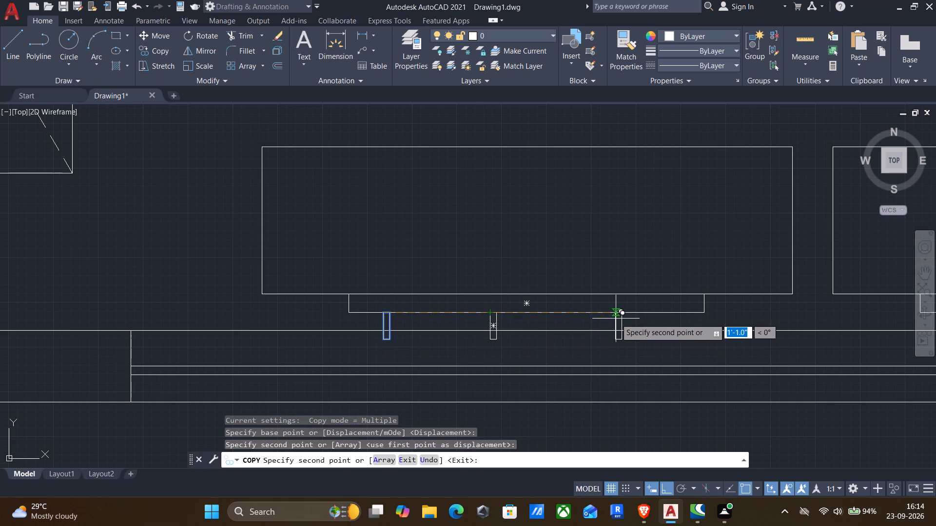
pyautogui.click(616, 319)
# Place three more copies of the small upright rectangle along the bay's inner south wall line, below the east unit.
pyautogui.scroll(-2, 622, 321)
pyautogui.moveTo(684, 342); pyautogui.dragTo(487, 317, button='middle')
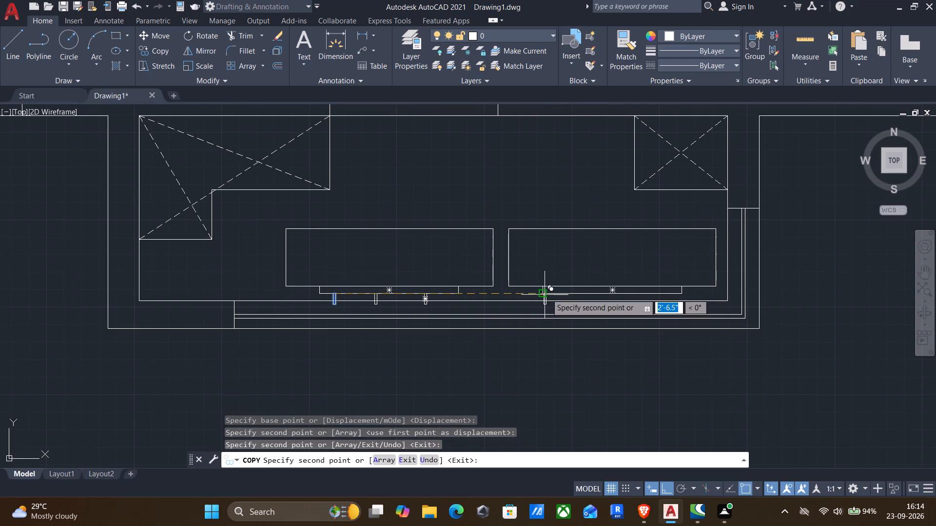
pyautogui.click(564, 301)
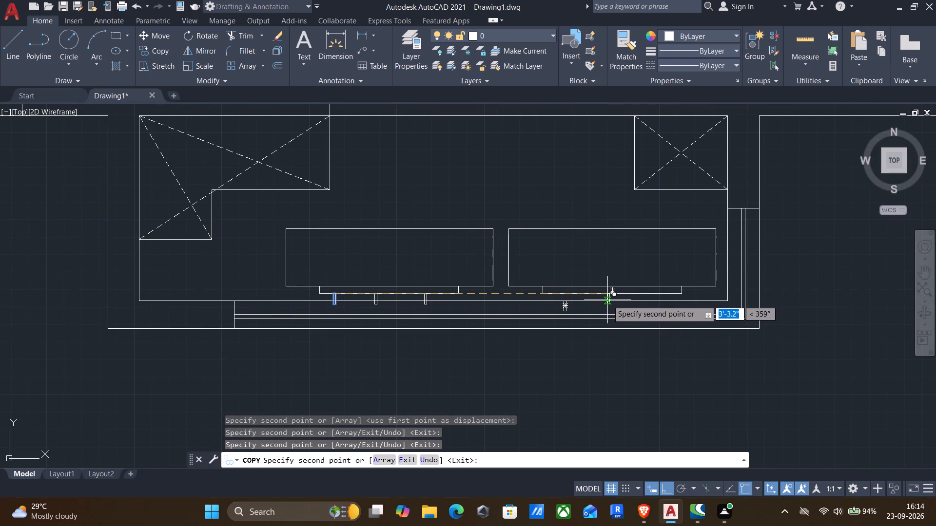
pyautogui.click(607, 300)
pyautogui.click(662, 299)
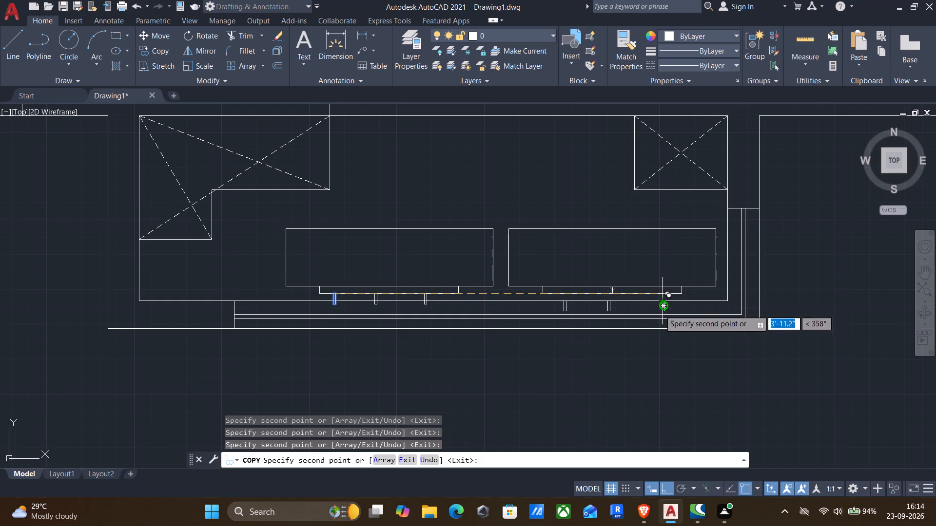
pyautogui.press('Escape')
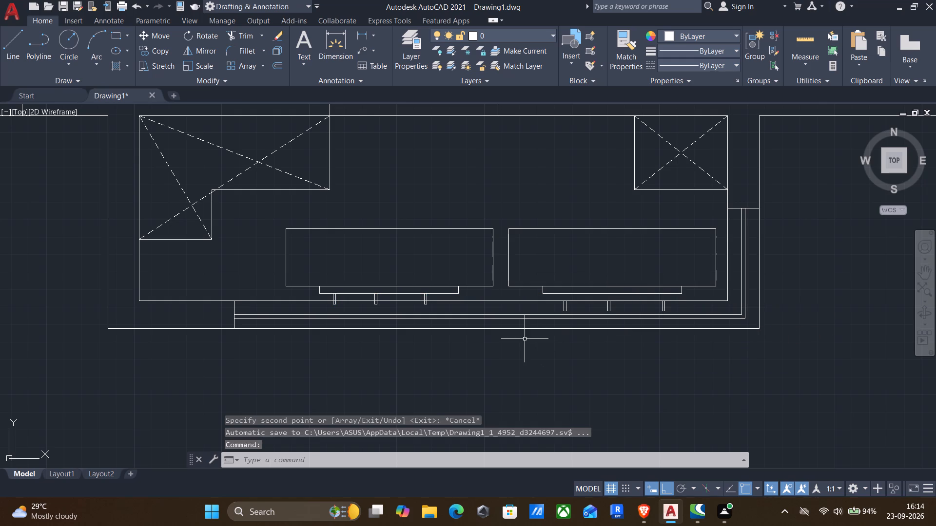
# Move the three small rectangles below the east unit north so they hang from the south edge of its thin rectangle.
pyautogui.scroll(3, 558, 311)
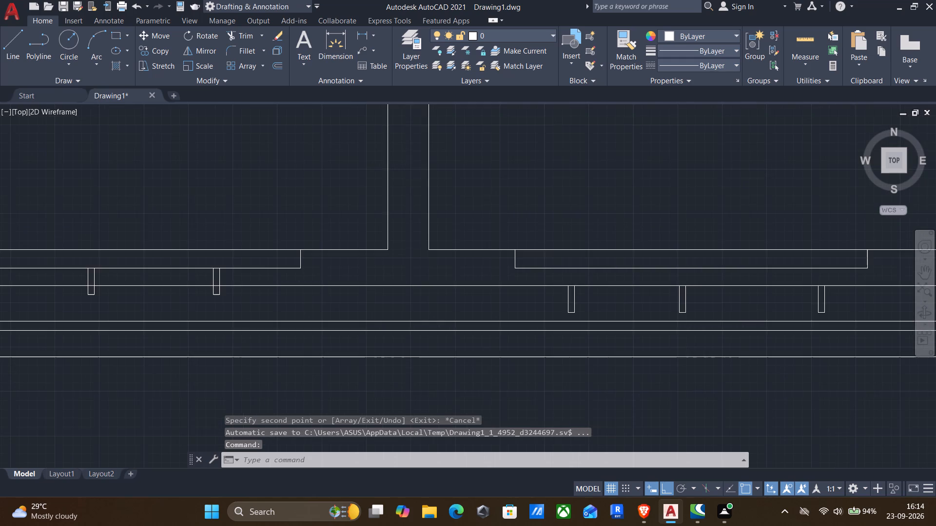
pyautogui.click(600, 320)
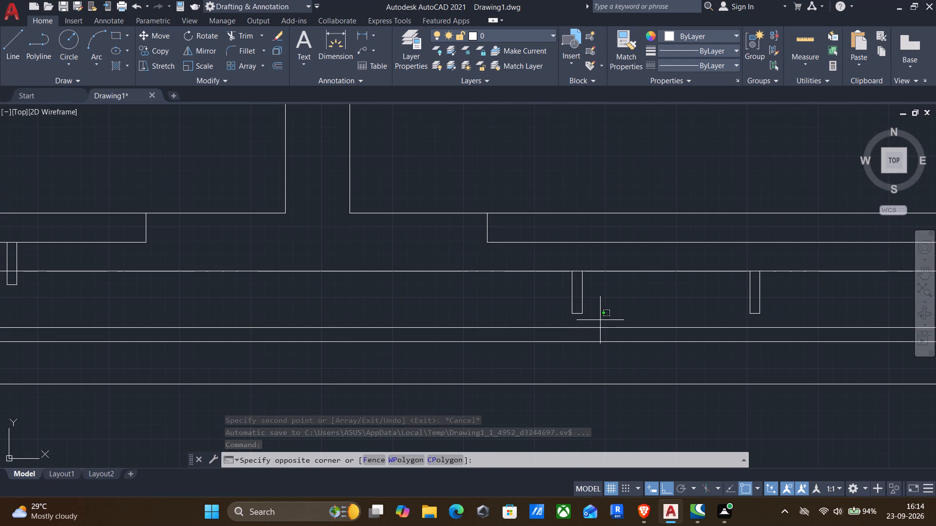
pyautogui.click(551, 305)
pyautogui.click(775, 317)
pyautogui.click(730, 305)
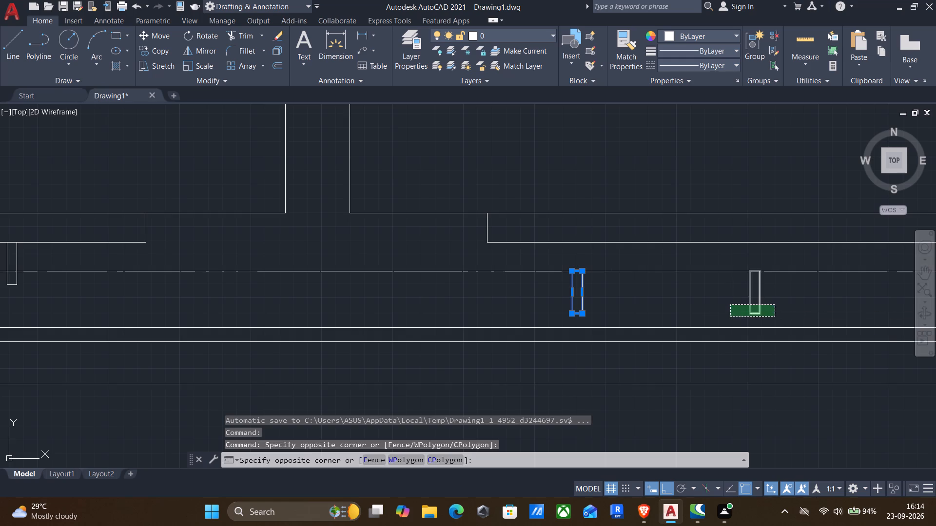
pyautogui.scroll(-2, 751, 307)
pyautogui.click(846, 311)
pyautogui.click(829, 305)
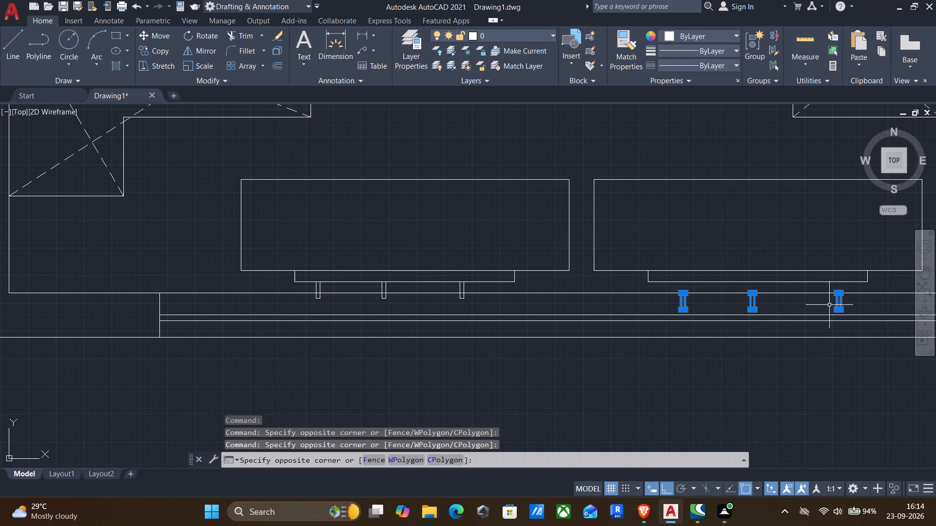
pyautogui.press('m')
pyautogui.press('Return')
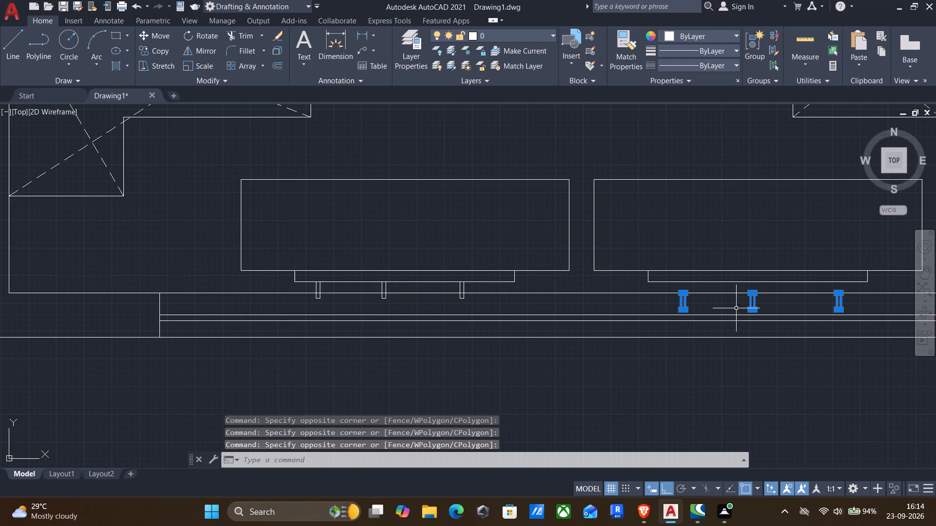
pyautogui.scroll(2, 686, 294)
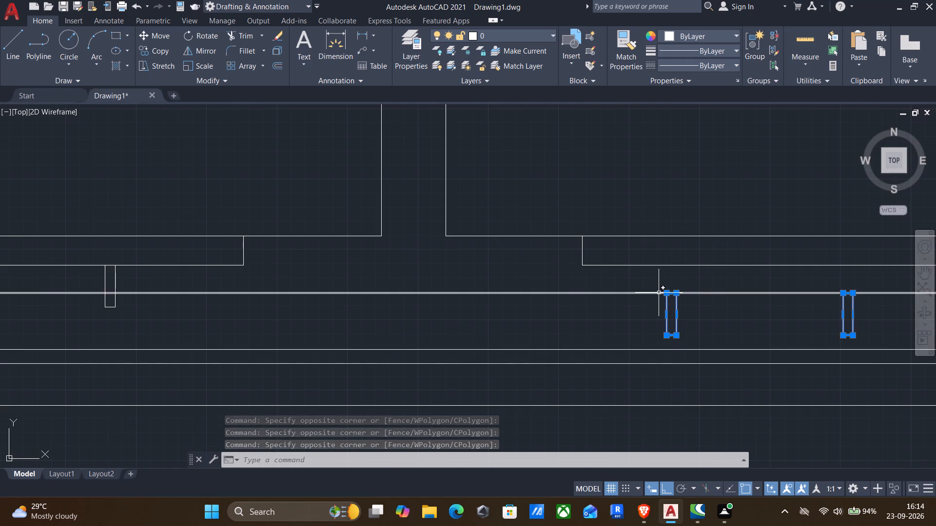
pyautogui.press('m')
pyautogui.press('Return')
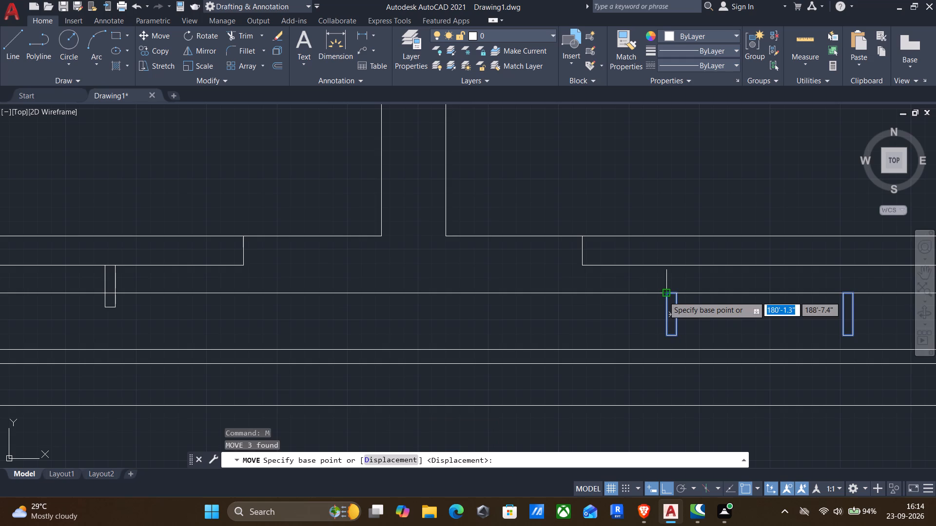
pyautogui.click(663, 296)
pyautogui.click(663, 266)
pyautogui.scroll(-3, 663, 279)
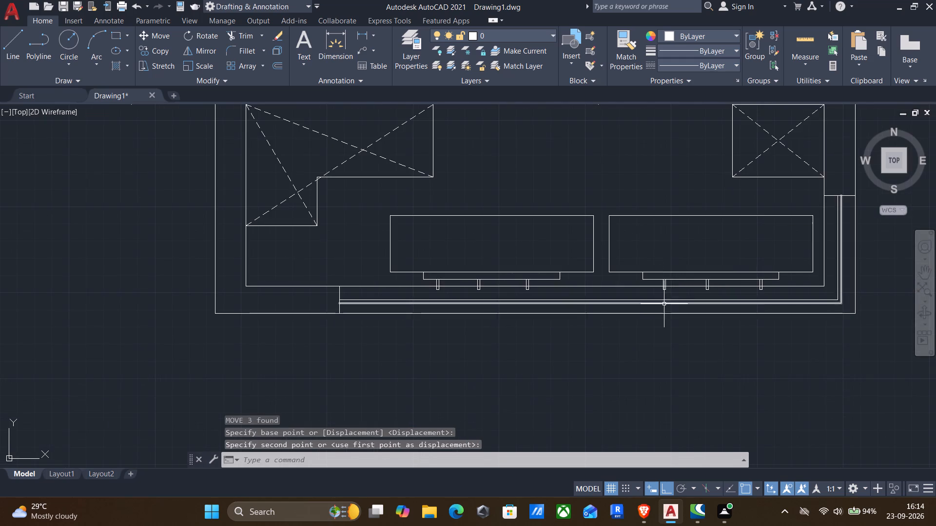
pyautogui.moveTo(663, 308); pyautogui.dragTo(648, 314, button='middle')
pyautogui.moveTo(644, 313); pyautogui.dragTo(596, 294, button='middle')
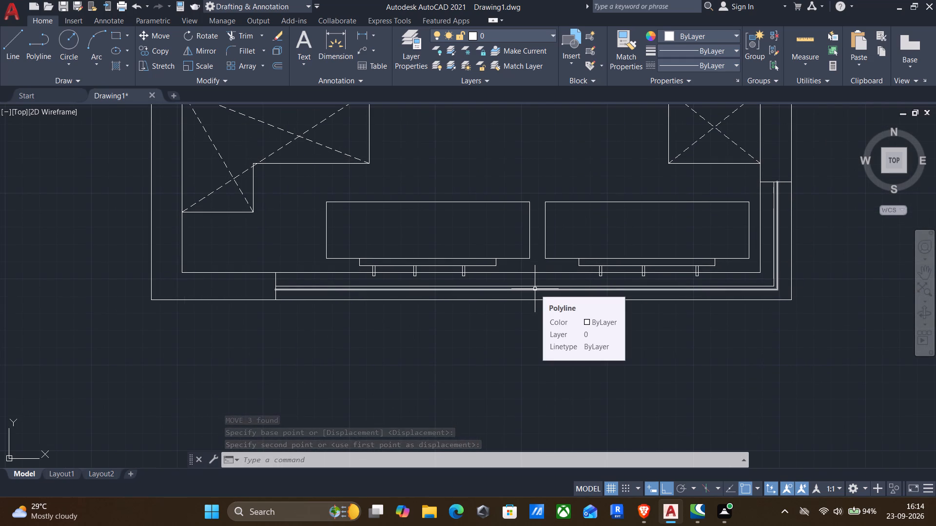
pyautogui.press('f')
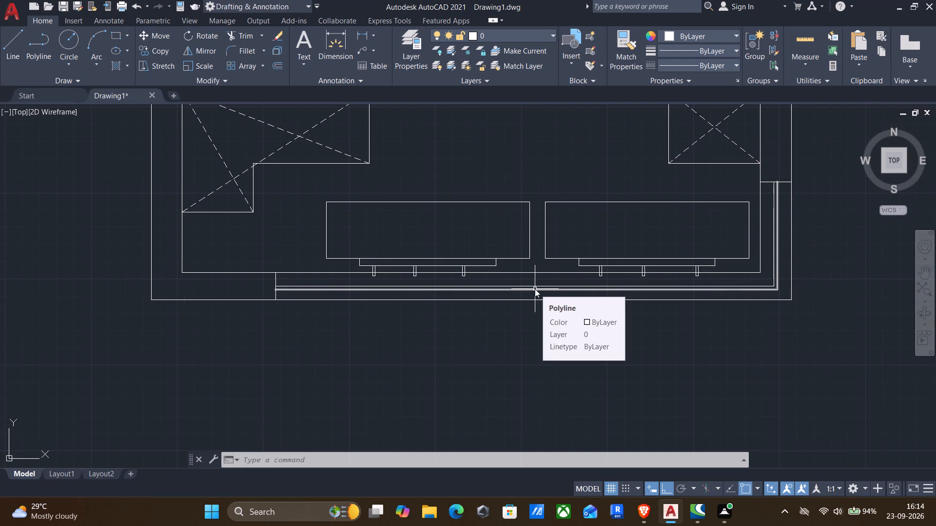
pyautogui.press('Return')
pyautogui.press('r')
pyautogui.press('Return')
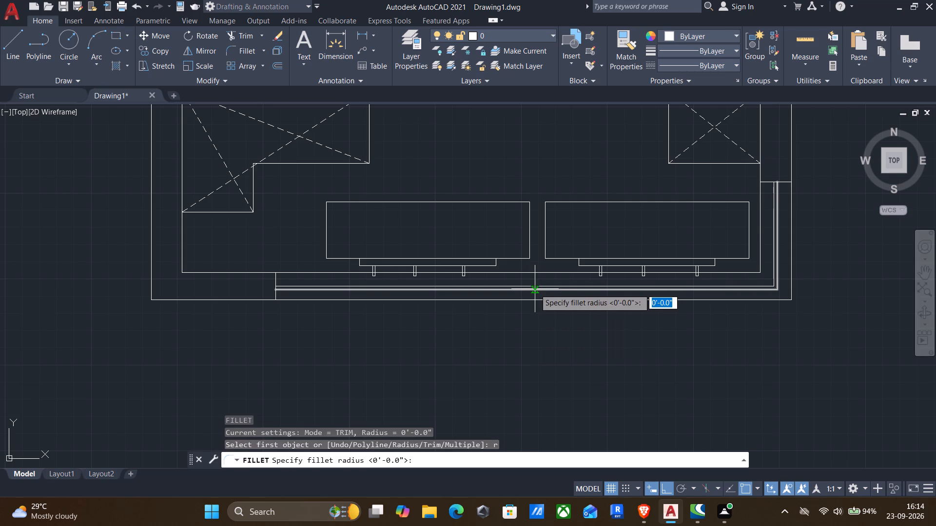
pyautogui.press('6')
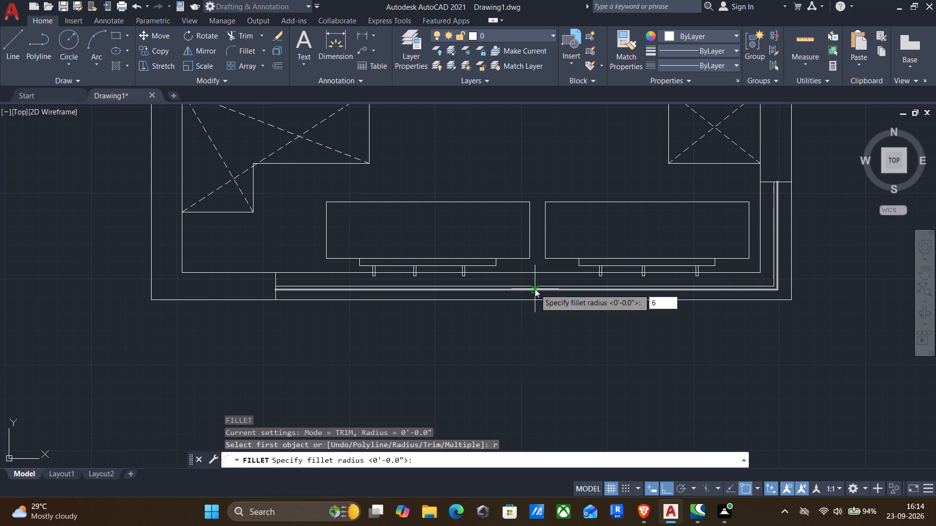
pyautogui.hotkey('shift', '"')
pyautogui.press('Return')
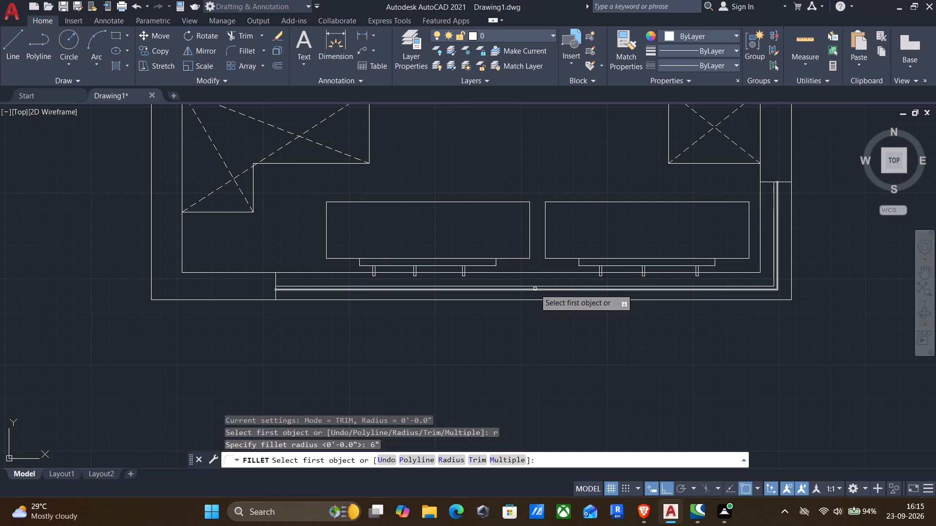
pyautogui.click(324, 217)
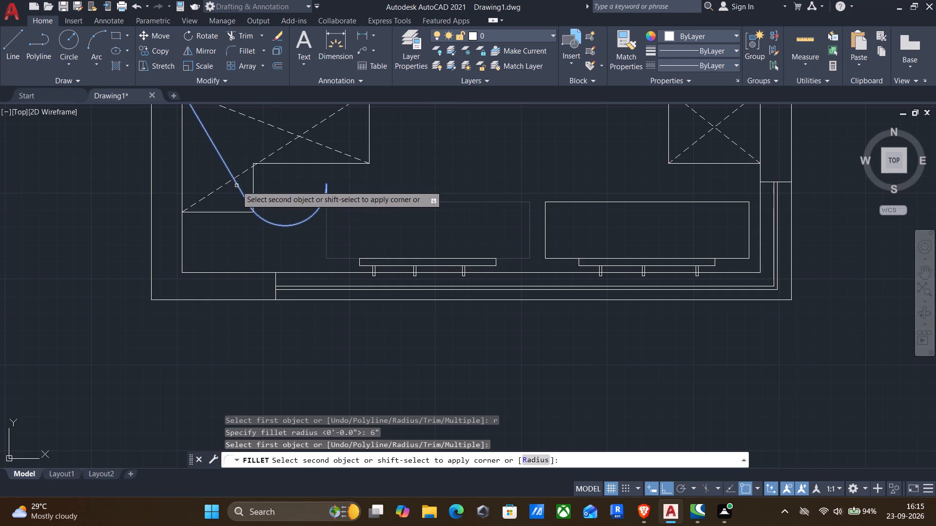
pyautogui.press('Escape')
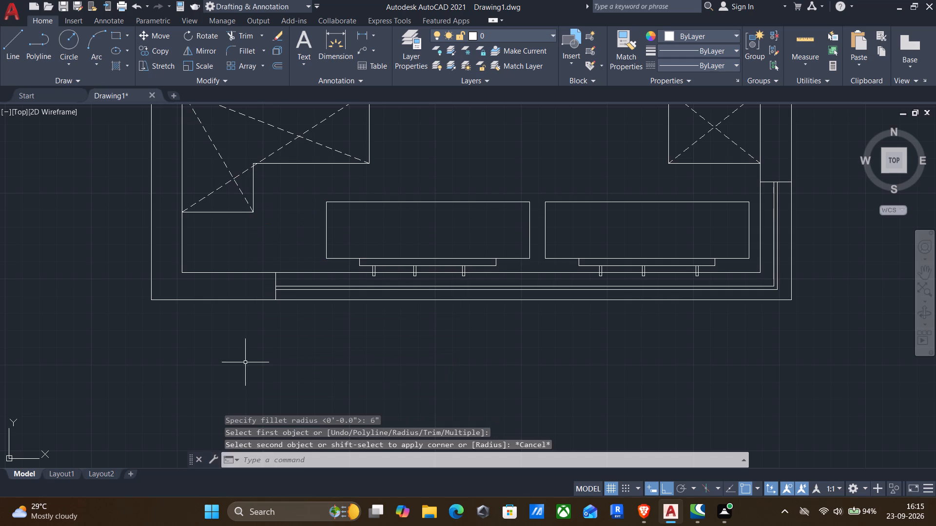
# Fillet all four corners of the west unit's large rectangle with a 2" radius.
pyautogui.press('f')
pyautogui.press('Return')
pyautogui.press('r')
pyautogui.press('Return')
pyautogui.write('2"')
pyautogui.press('Return')
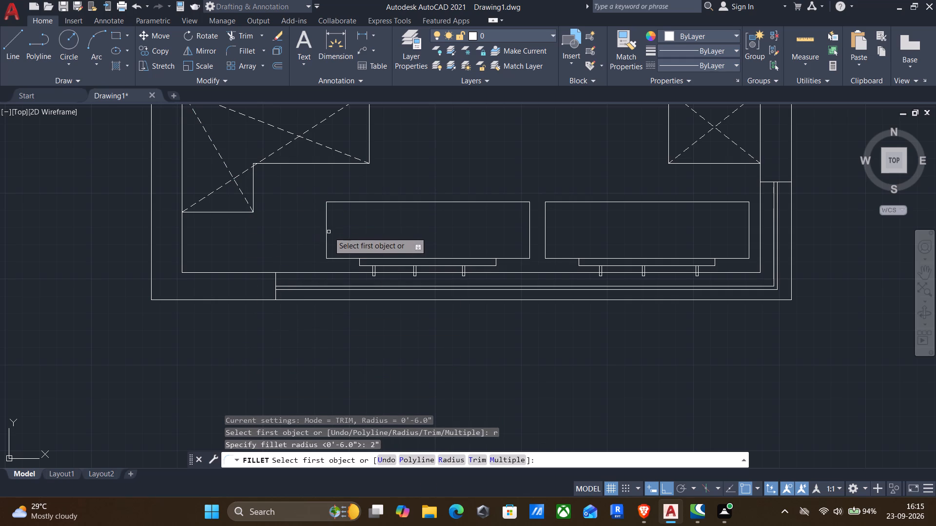
pyautogui.click(325, 230)
pyautogui.click(342, 202)
pyautogui.press('Return')
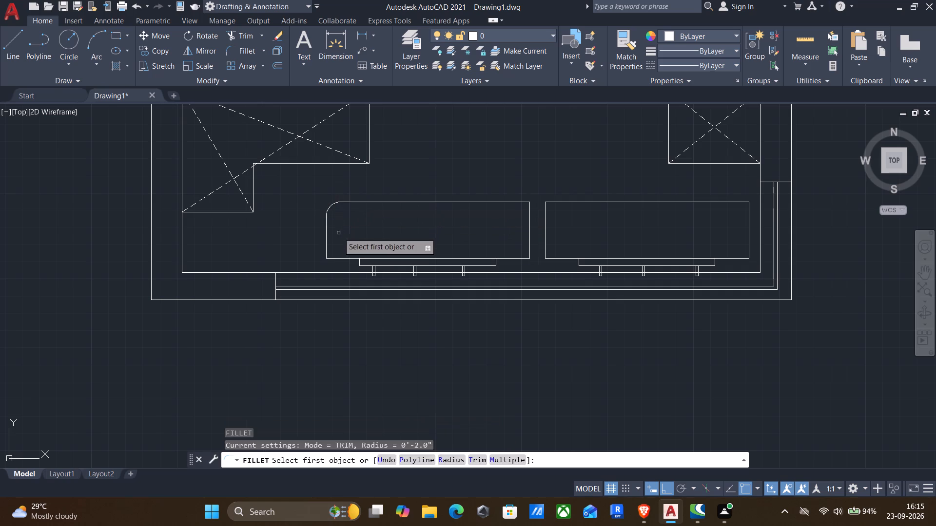
pyautogui.click(331, 259)
pyautogui.click(327, 245)
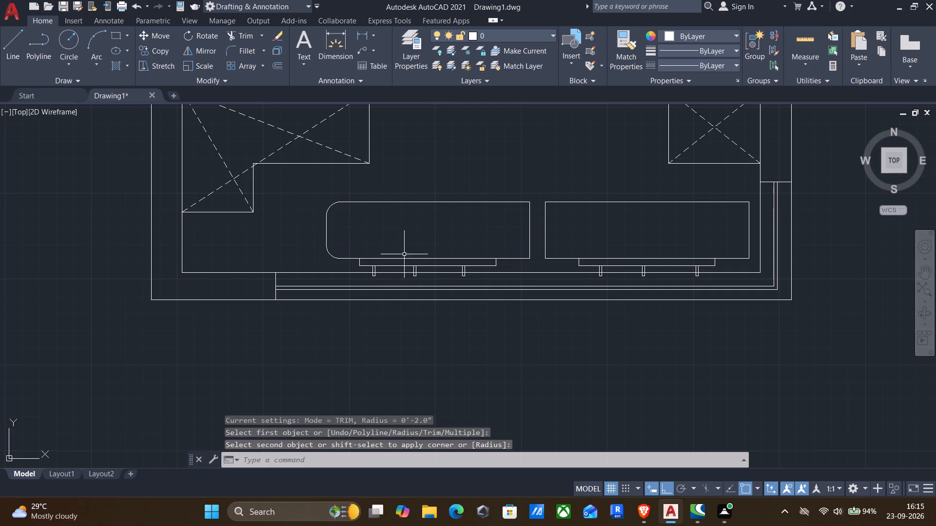
pyautogui.press('Return')
pyautogui.click(519, 258)
pyautogui.click(530, 229)
pyautogui.press('Return')
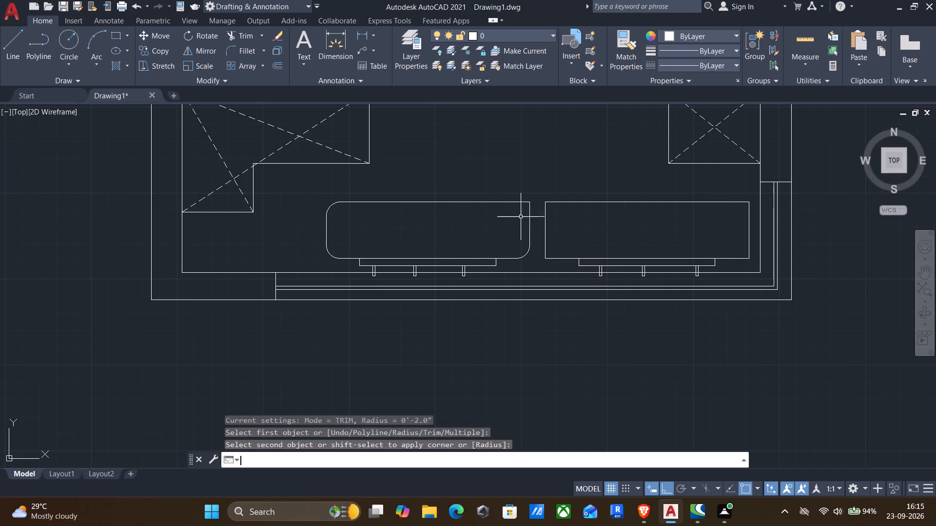
pyautogui.click(509, 201)
pyautogui.click(530, 223)
# Fillet all four corners of the east unit's large rectangle with a 2" radius.
pyautogui.press('Return')
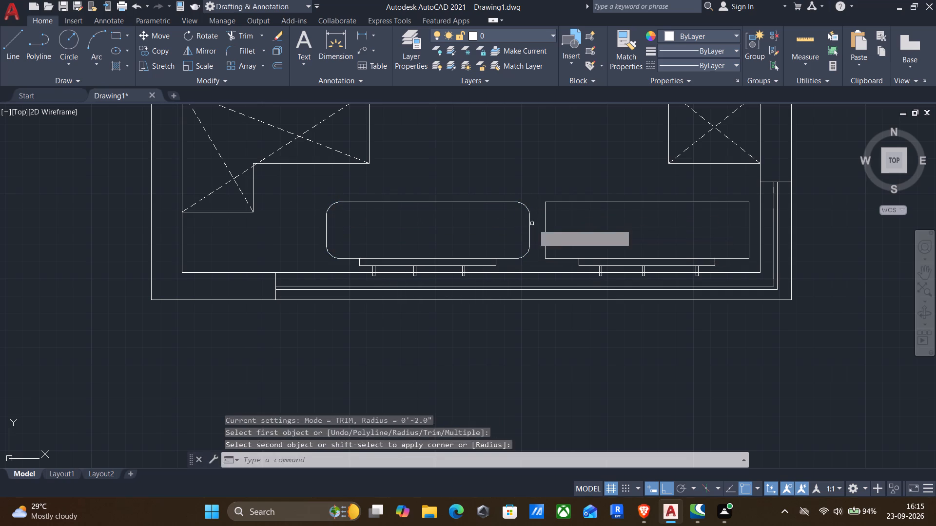
pyautogui.click(546, 224)
pyautogui.click(562, 203)
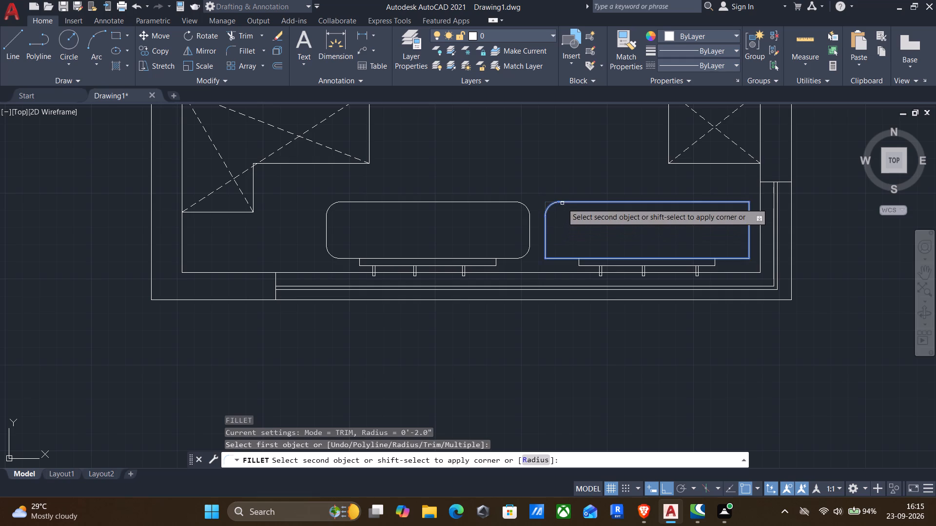
pyautogui.press('Return')
pyautogui.click(557, 258)
pyautogui.click(544, 244)
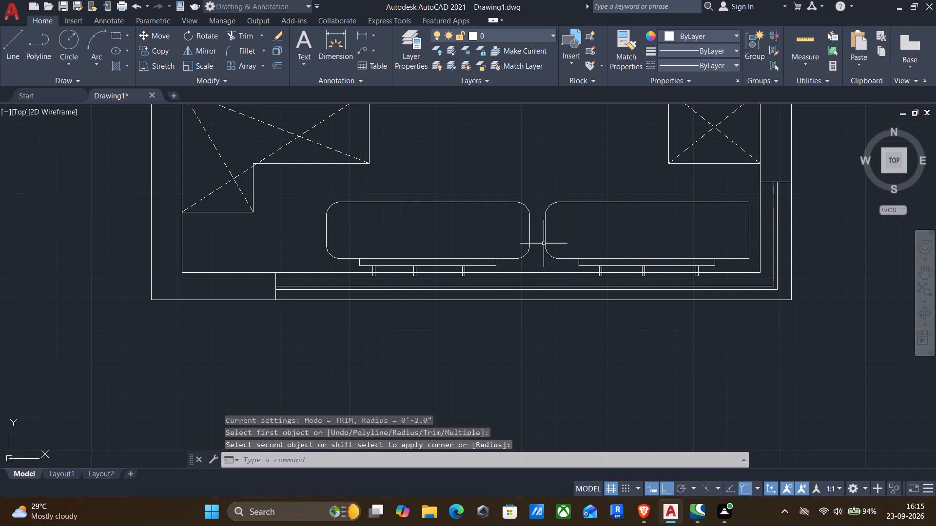
pyautogui.press('Return')
pyautogui.click(729, 257)
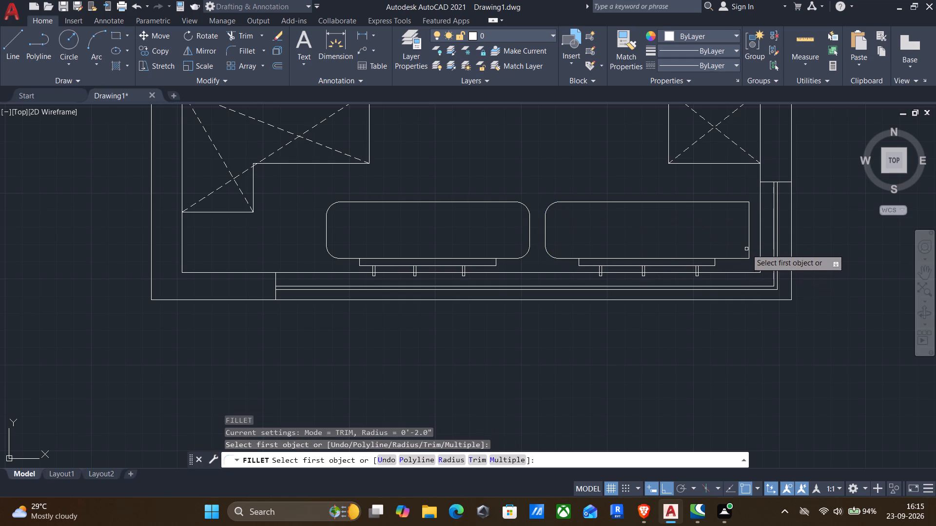
pyautogui.click(747, 240)
pyautogui.click(729, 258)
pyautogui.press('Return')
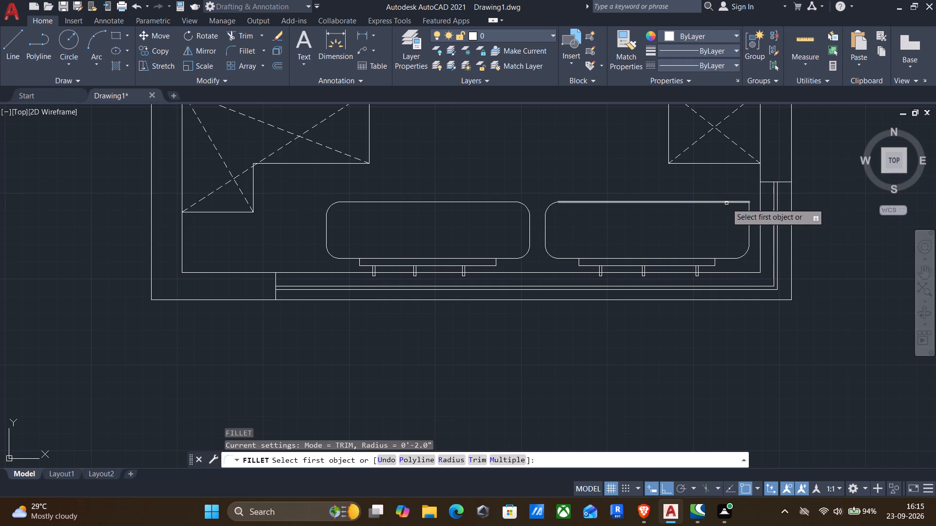
pyautogui.click(726, 203)
pyautogui.click(749, 227)
# Fillet the two south corners of the west unit's thin rectangle with a 0.5" radius.
pyautogui.scroll(-1, 669, 236)
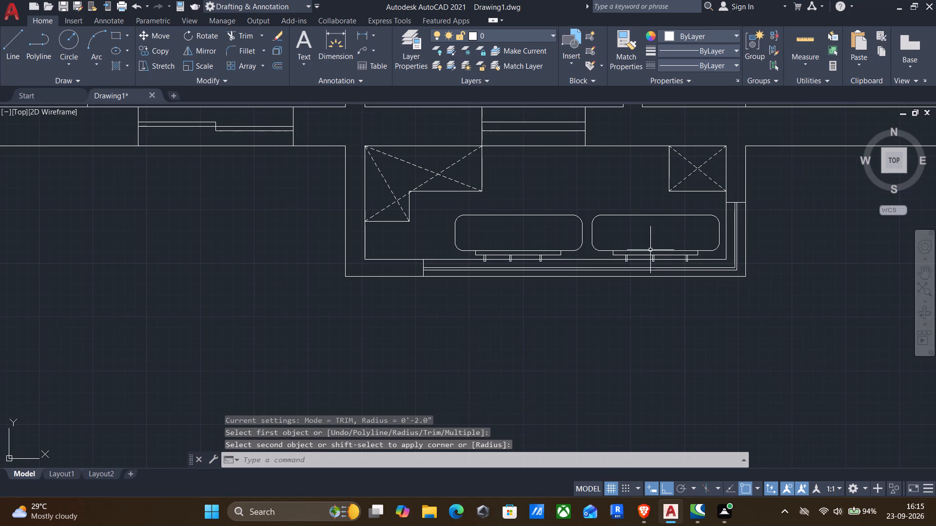
pyautogui.scroll(2, 620, 263)
pyautogui.press('f')
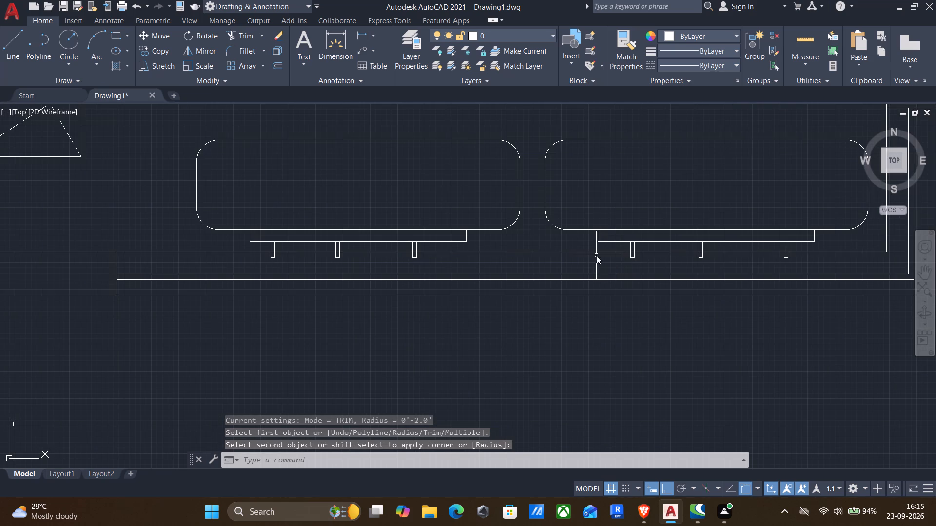
pyautogui.press('Return')
pyautogui.press('r')
pyautogui.press('Return')
pyautogui.write('0.5"')
pyautogui.press('Return')
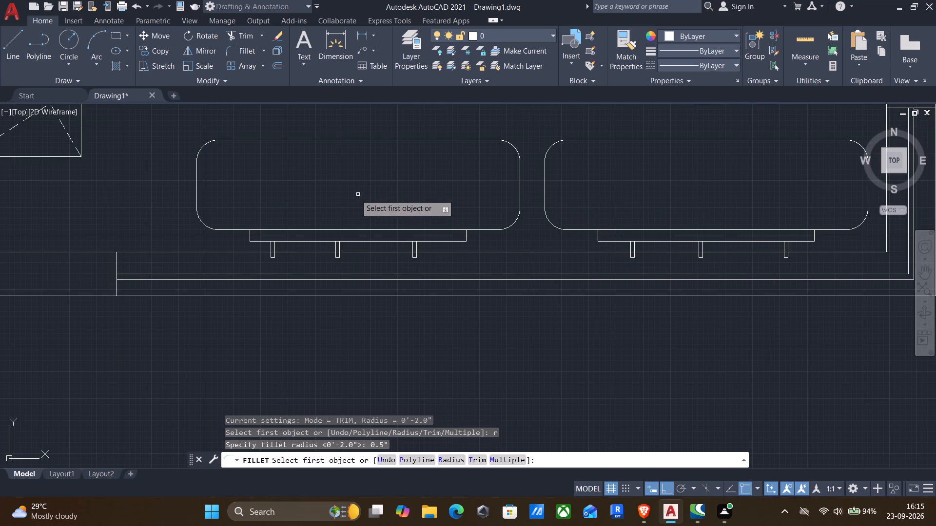
pyautogui.scroll(3, 290, 244)
pyautogui.click(235, 238)
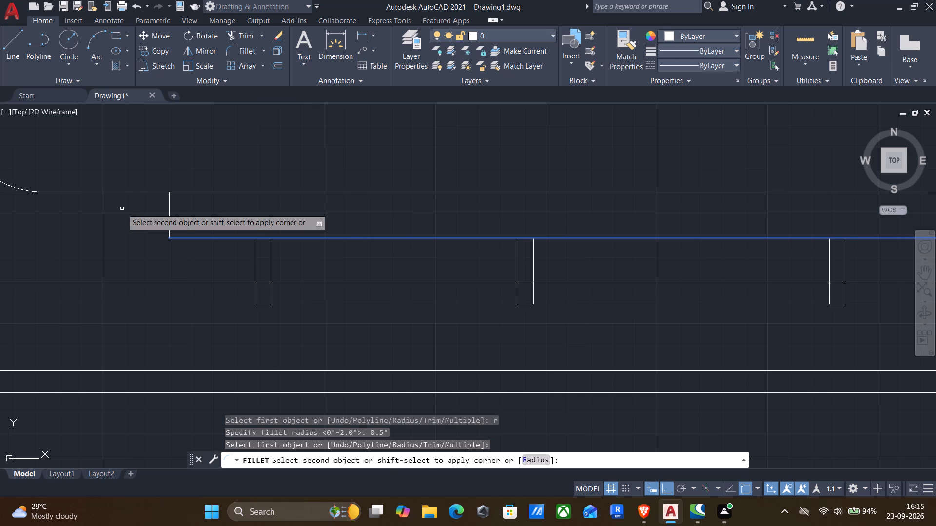
pyautogui.click(172, 214)
pyautogui.click(170, 214)
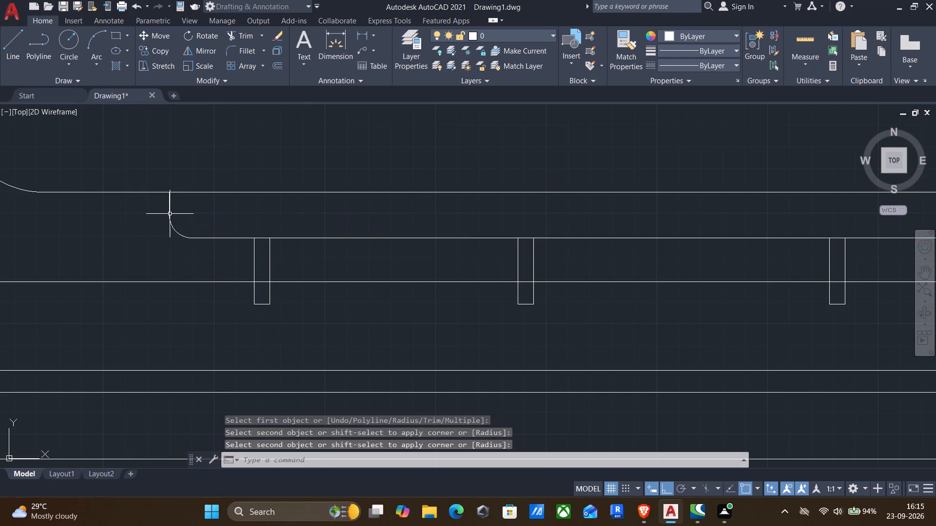
pyautogui.scroll(-3, 187, 224)
pyautogui.scroll(3, 409, 235)
pyautogui.press('Return')
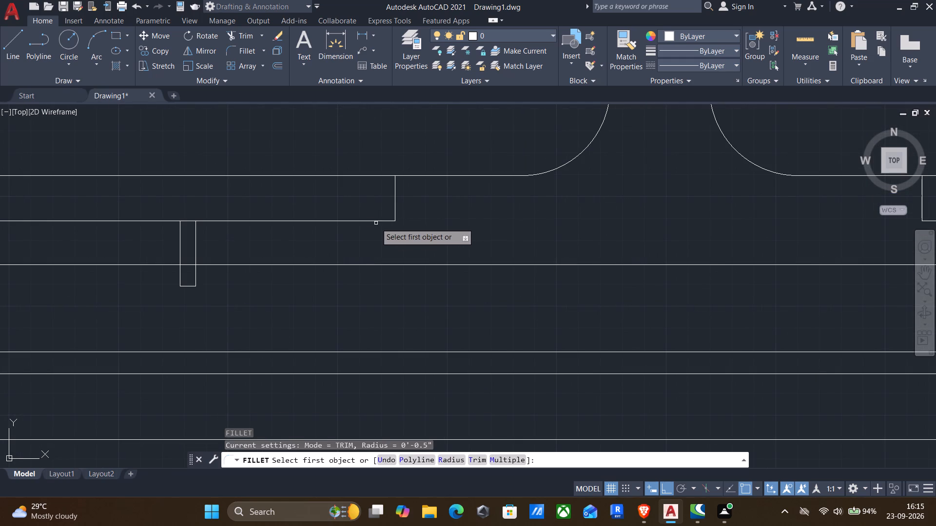
pyautogui.moveTo(371, 222); pyautogui.dragTo(381, 222)
pyautogui.click(395, 206)
# Fillet the two south corners of the east unit's thin rectangle with the same 0.5" radius.
pyautogui.scroll(-3, 427, 227)
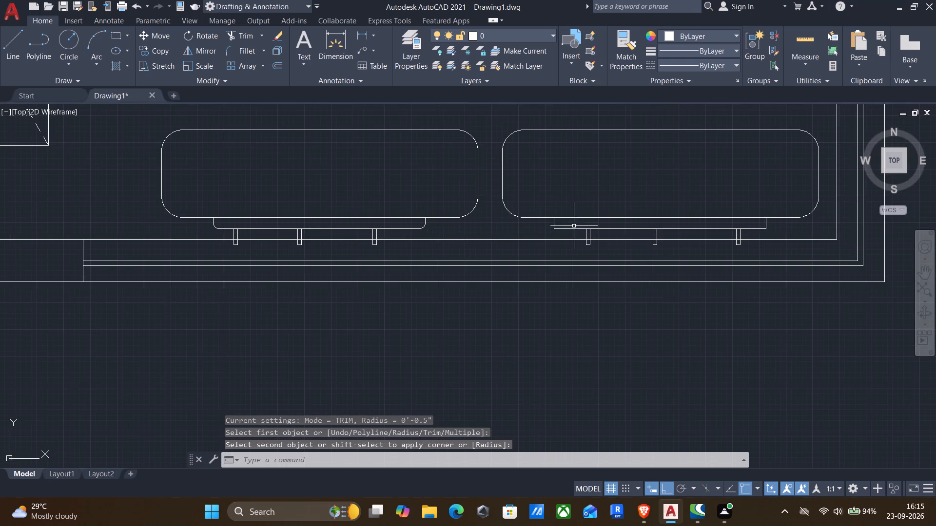
pyautogui.scroll(3, 573, 226)
pyautogui.press('Return')
pyautogui.click(547, 236)
pyautogui.click(484, 219)
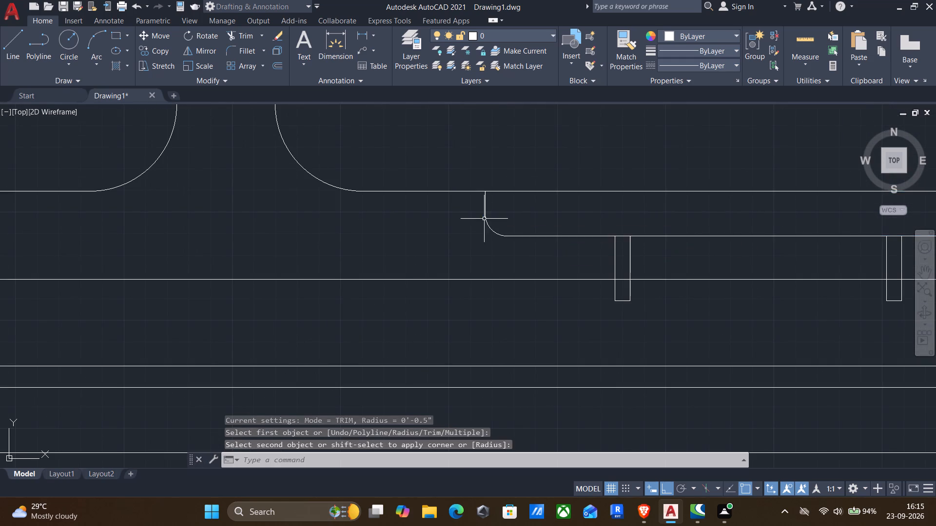
pyautogui.scroll(-3, 490, 226)
pyautogui.scroll(3, 646, 237)
pyautogui.press('Return')
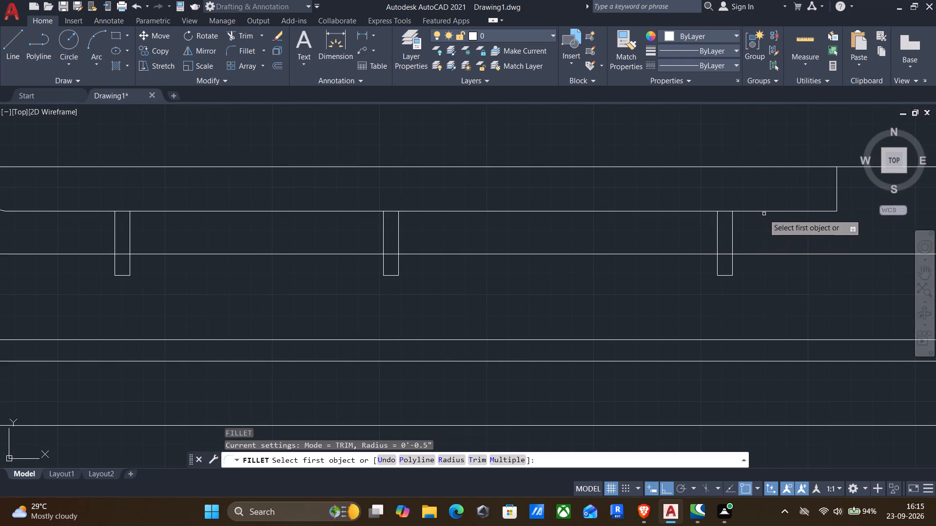
pyautogui.click(761, 211)
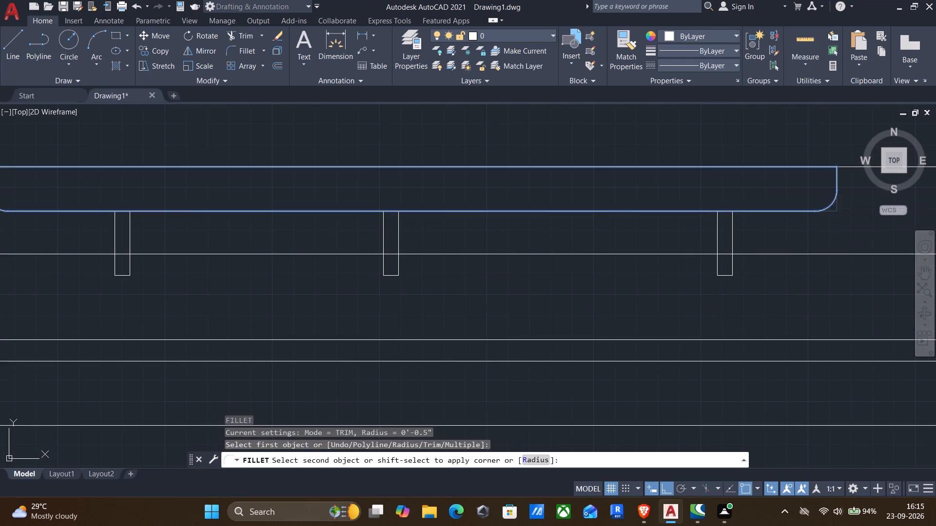
pyautogui.click(837, 188)
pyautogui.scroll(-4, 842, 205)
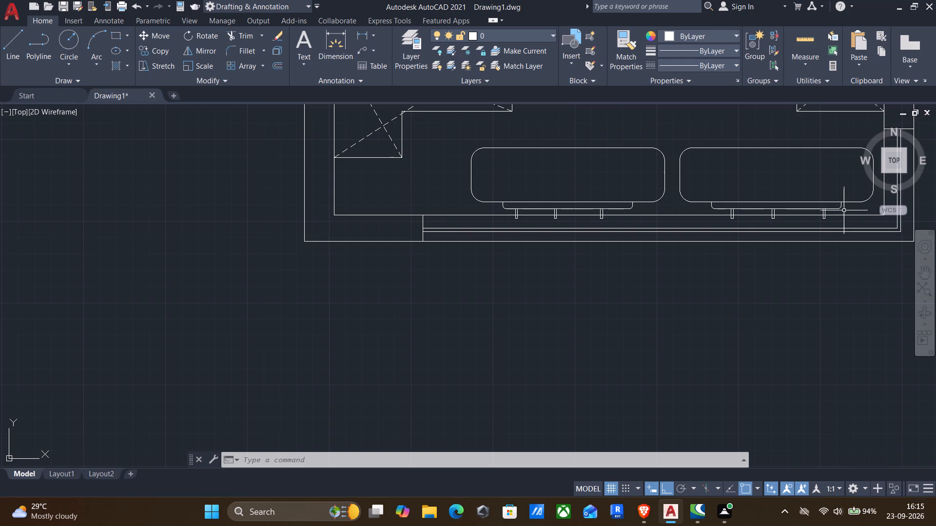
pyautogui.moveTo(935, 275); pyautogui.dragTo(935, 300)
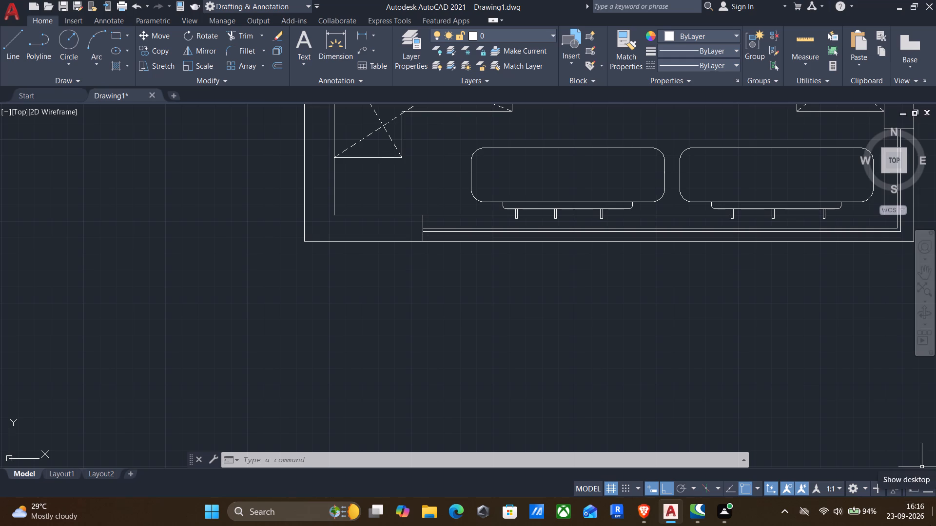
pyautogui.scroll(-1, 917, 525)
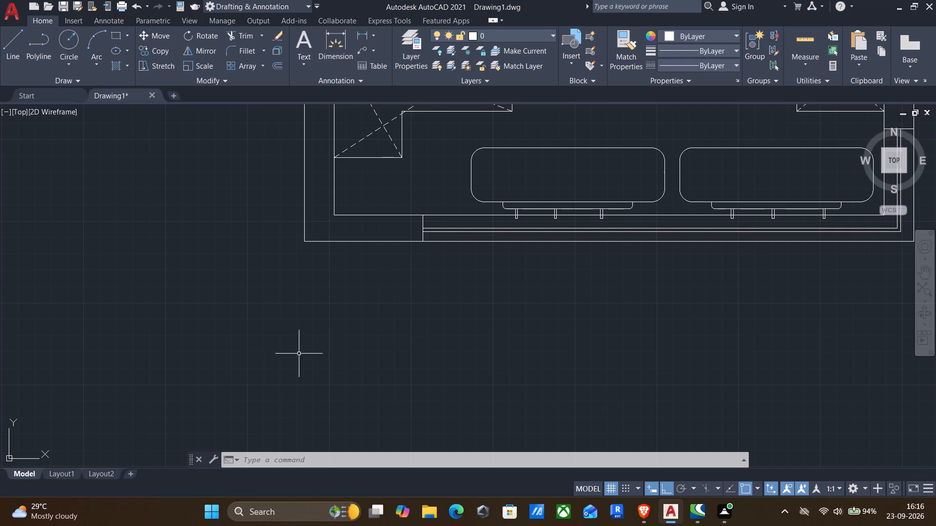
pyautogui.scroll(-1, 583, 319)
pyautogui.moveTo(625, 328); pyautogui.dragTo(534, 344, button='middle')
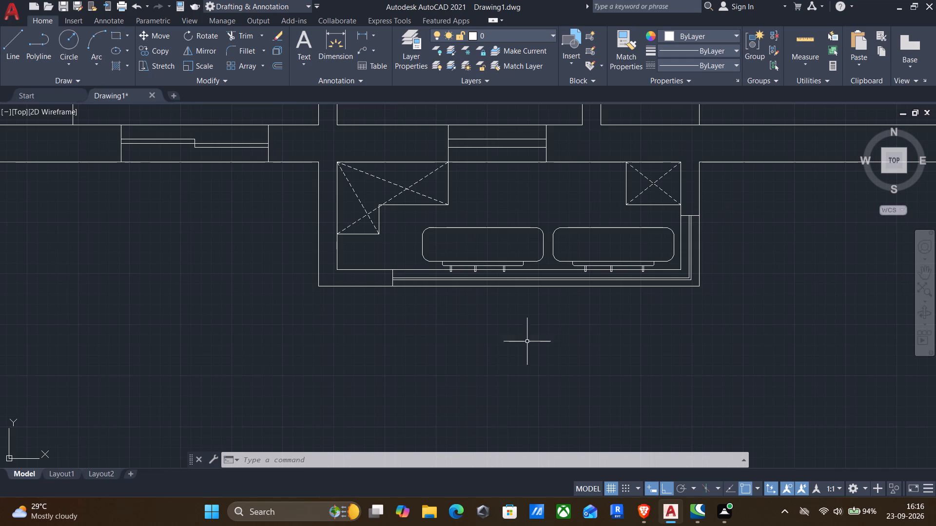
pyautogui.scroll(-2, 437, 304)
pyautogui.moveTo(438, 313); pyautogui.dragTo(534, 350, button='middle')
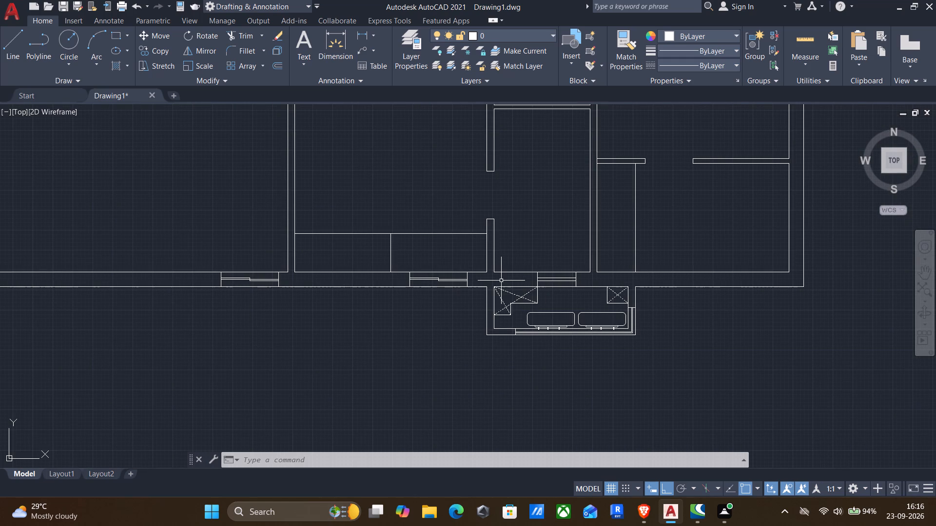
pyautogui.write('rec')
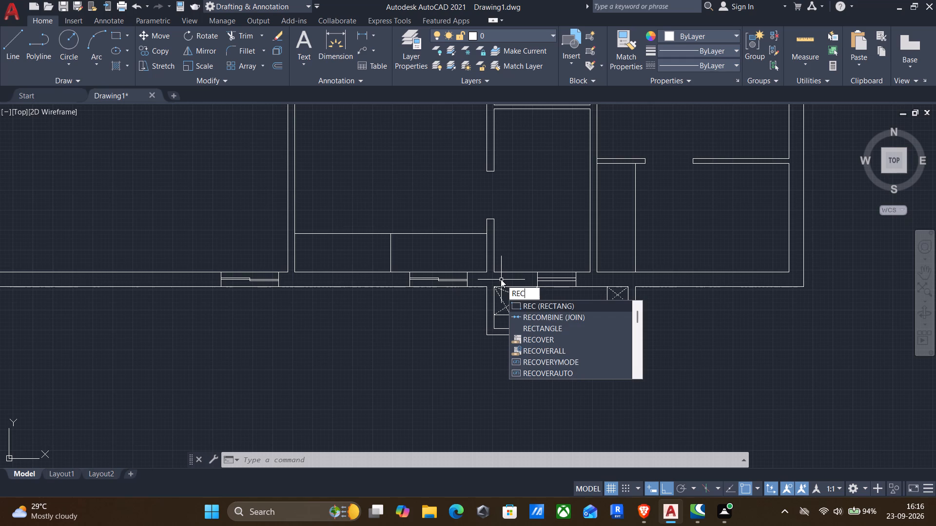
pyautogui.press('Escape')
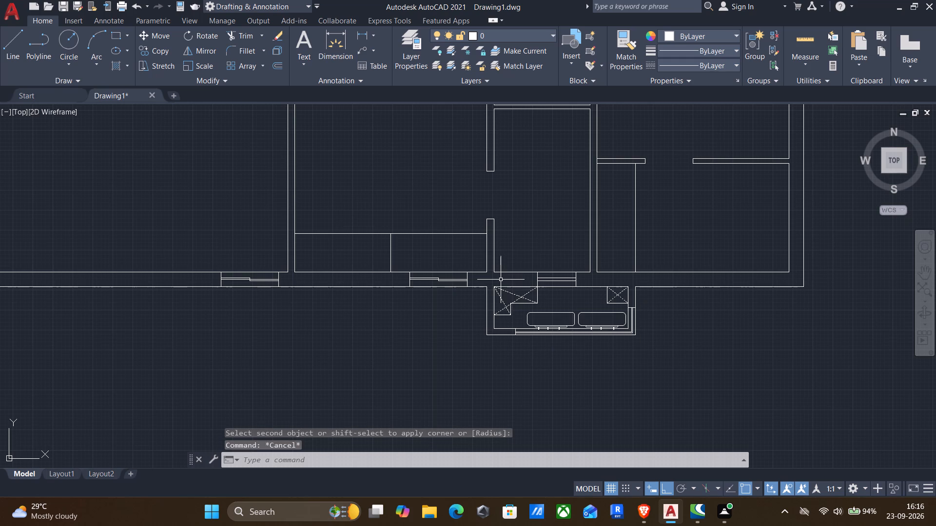
# Offset the inner east wall line 2' west in the room north of the southeast corner room.
pyautogui.scroll(-1, 521, 280)
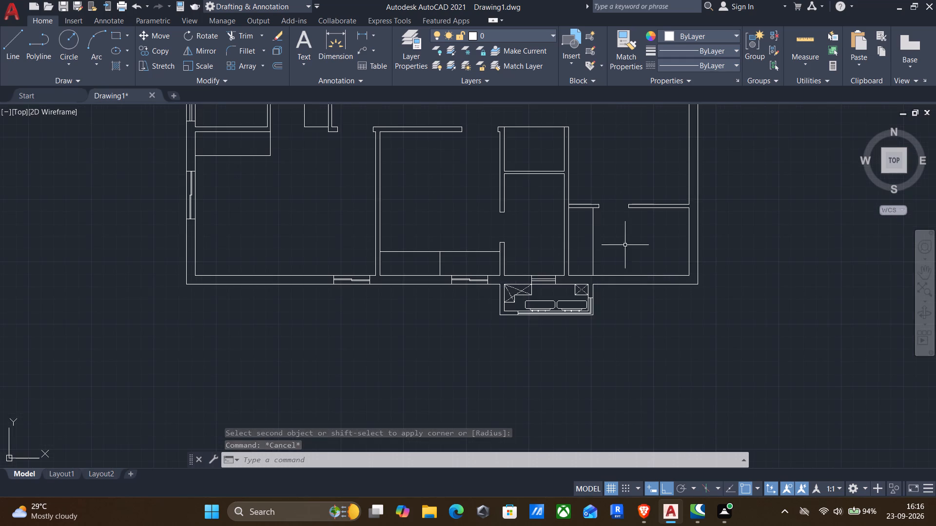
pyautogui.moveTo(618, 256); pyautogui.dragTo(619, 372, button='middle')
pyautogui.middleClick(624, 401)
pyautogui.press('o')
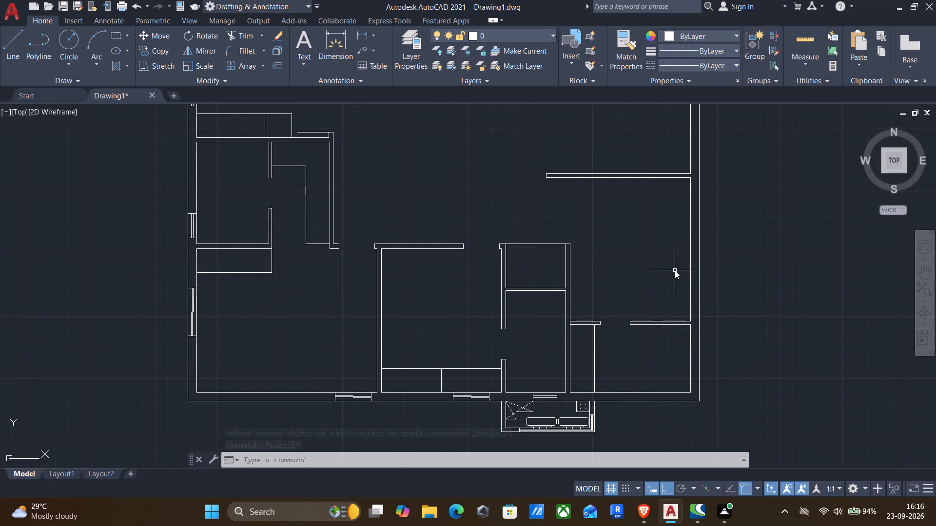
pyautogui.press('Return')
pyautogui.click(685, 257)
pyautogui.moveTo(617, 288); pyautogui.dragTo(633, 276)
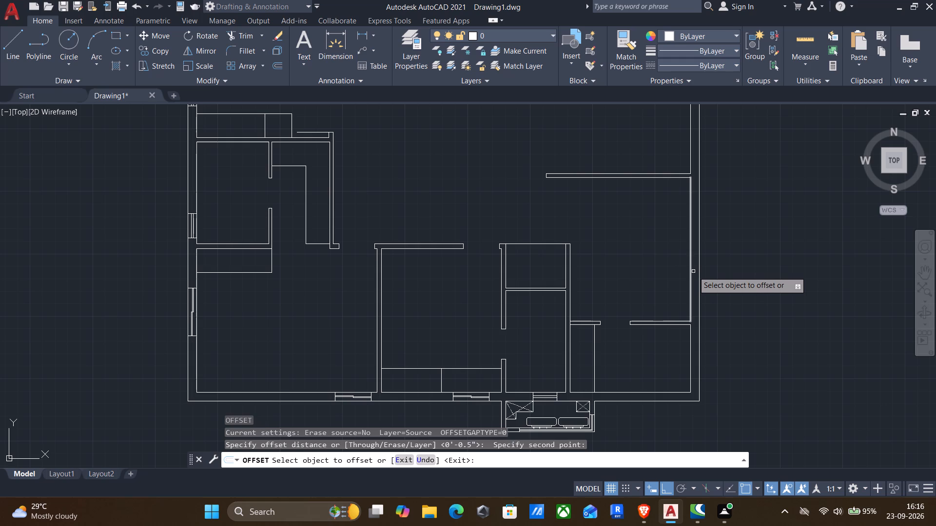
pyautogui.click(693, 272)
pyautogui.click(691, 274)
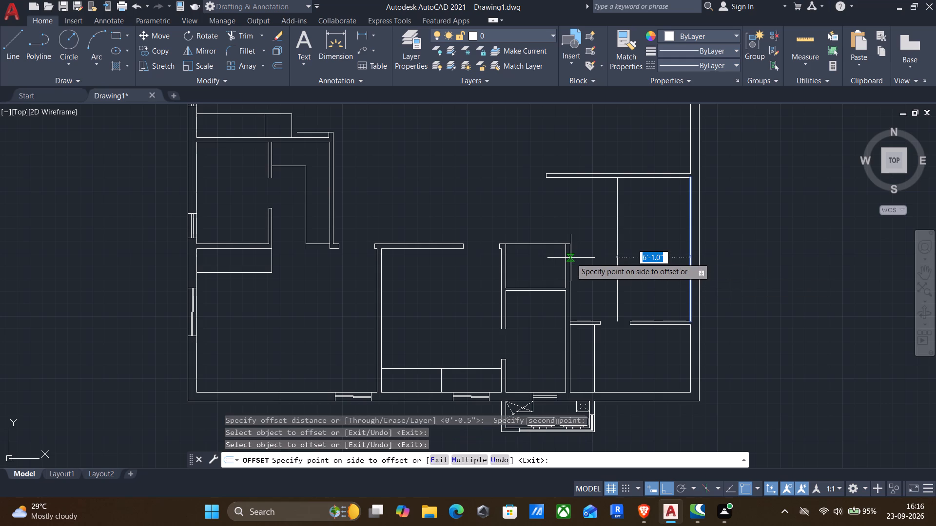
pyautogui.press('2')
pyautogui.press("'")
pyautogui.press('Return')
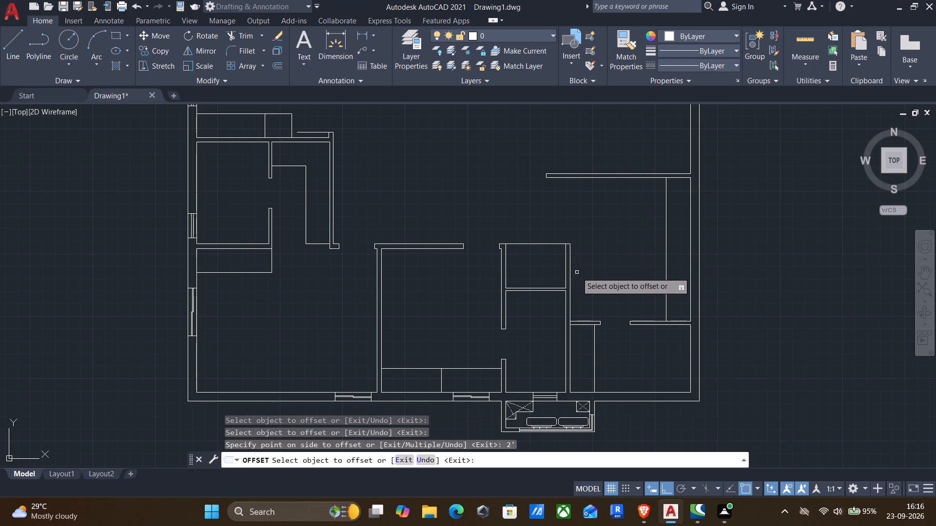
# Offset the same room's west wall line 2' east into the room.
pyautogui.click(569, 299)
pyautogui.press('2')
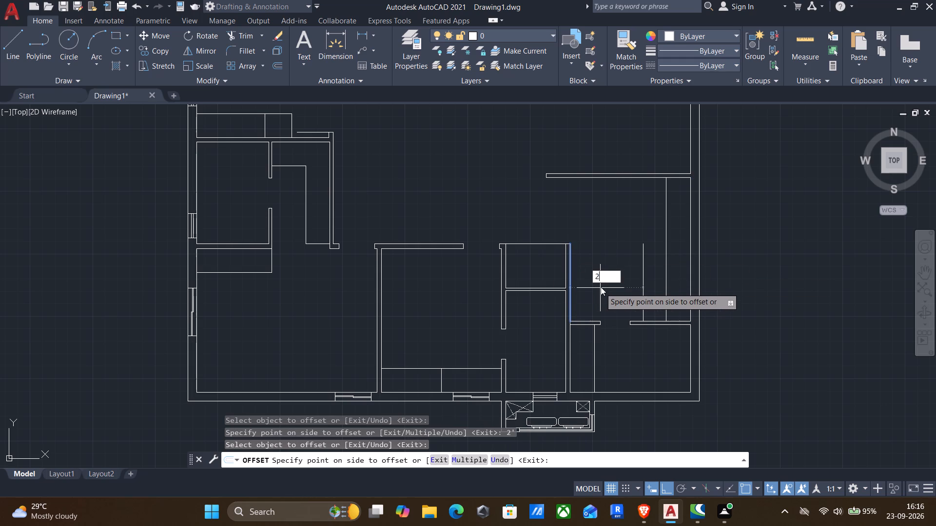
pyautogui.press("'")
pyautogui.press('Return')
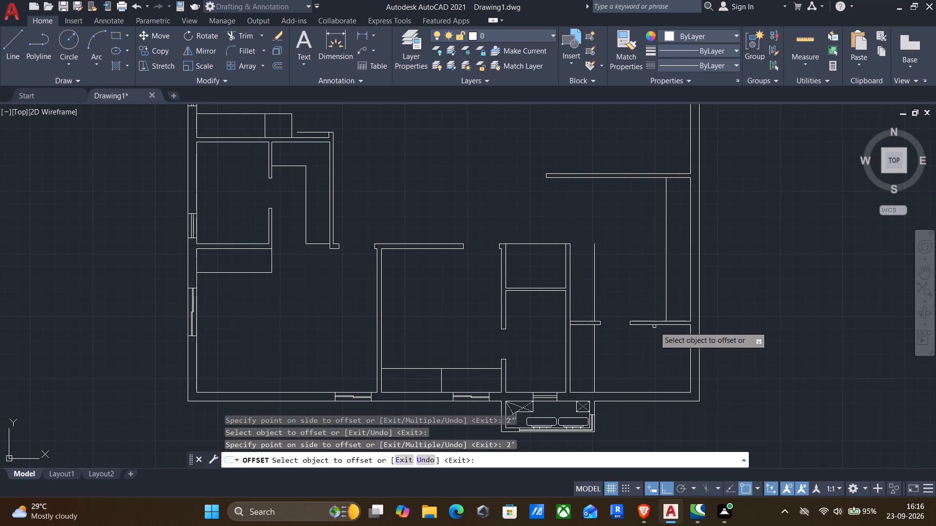
pyautogui.press('Escape')
# Draw a short vertical line across the partition stub east of the door opening, just west of the east offset line.
pyautogui.scroll(1, 654, 325)
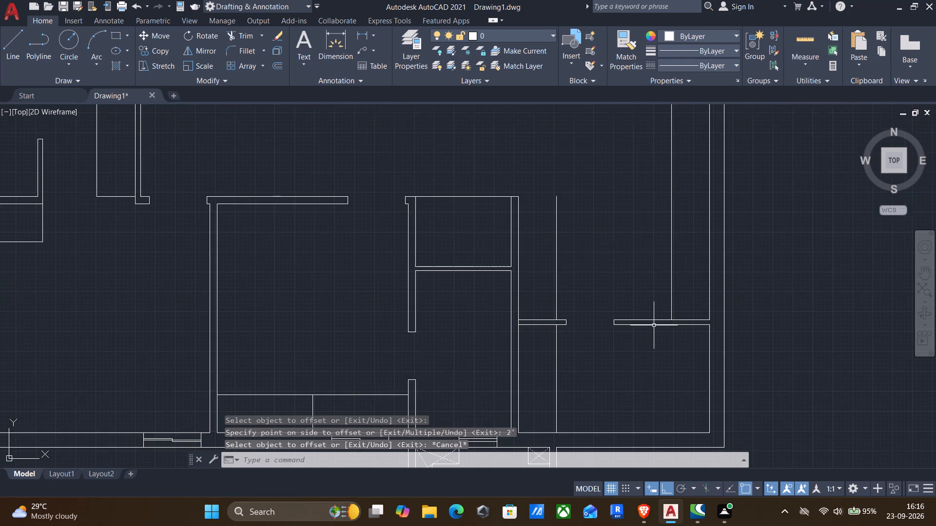
pyautogui.scroll(1, 654, 325)
pyautogui.press('l')
pyautogui.press('Return')
pyautogui.scroll(2, 655, 326)
pyautogui.click(660, 303)
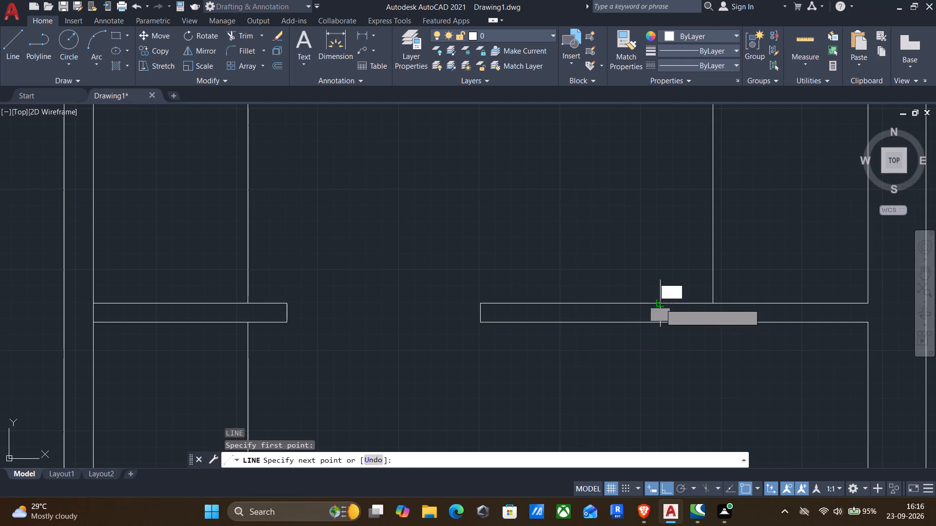
pyautogui.click(662, 320)
pyautogui.press('Return')
# Offset the short vertical line in the partition 3' west, into the door opening.
pyautogui.press('o')
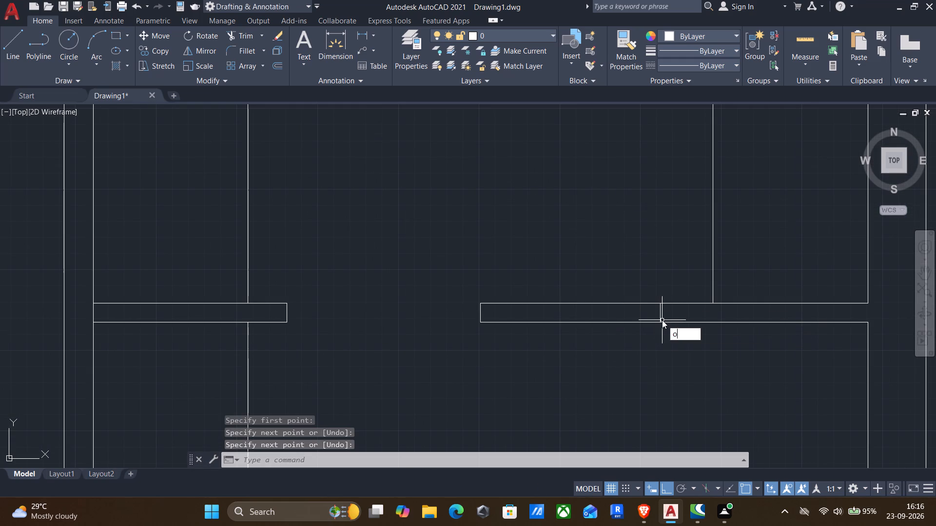
pyautogui.press('Return')
pyautogui.click(662, 313)
pyautogui.click(643, 319)
pyautogui.click(659, 311)
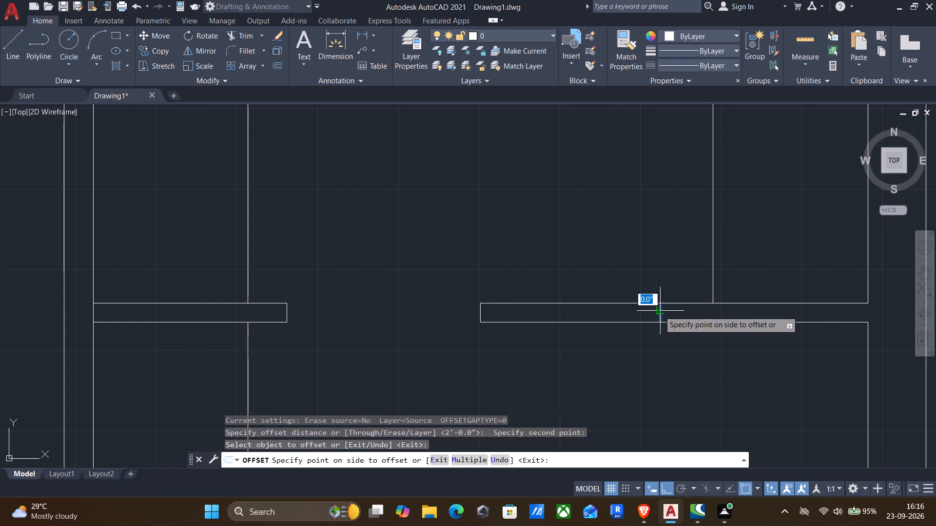
pyautogui.write("3'")
pyautogui.press('Return')
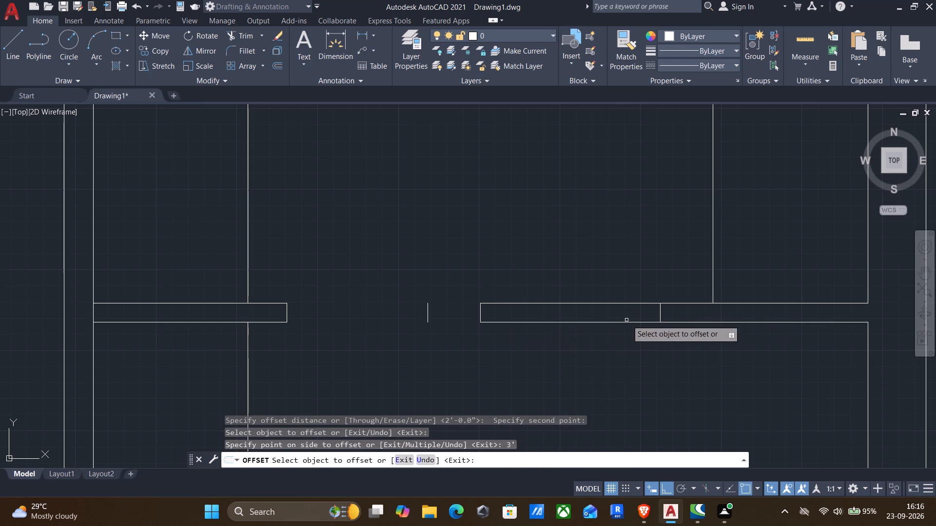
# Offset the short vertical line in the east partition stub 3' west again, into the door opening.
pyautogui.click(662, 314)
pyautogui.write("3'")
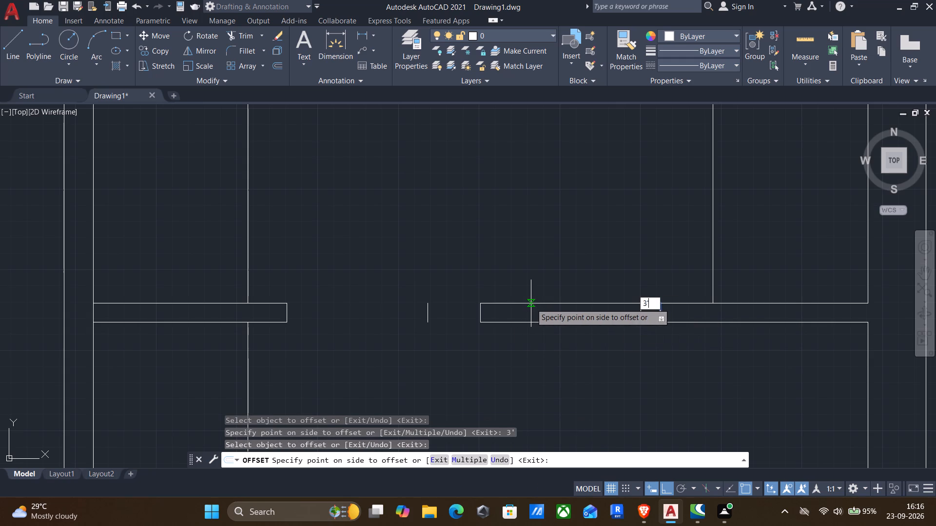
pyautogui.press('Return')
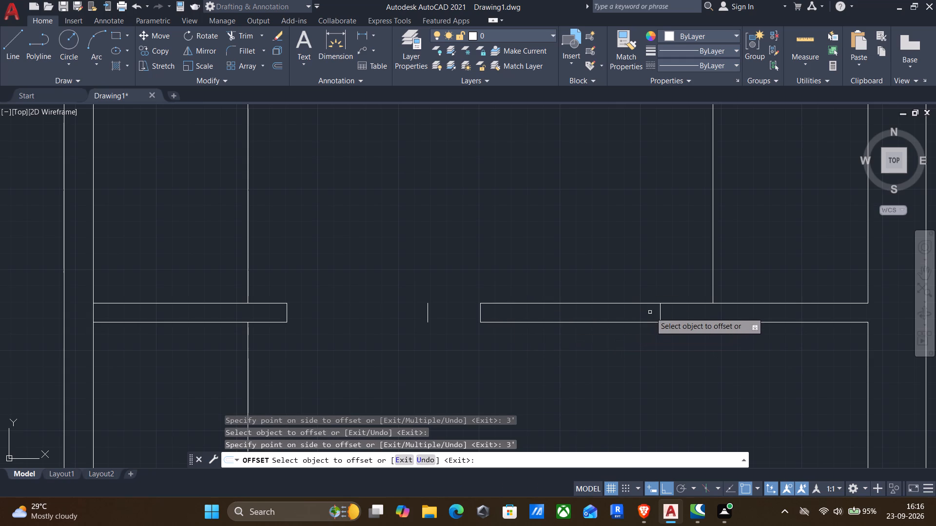
# Offset the short vertical line in the east partition stub 2' west, within the stub.
pyautogui.click(661, 312)
pyautogui.write("2'")
pyautogui.press('Return')
pyautogui.scroll(-2, 605, 328)
pyautogui.press('Return')
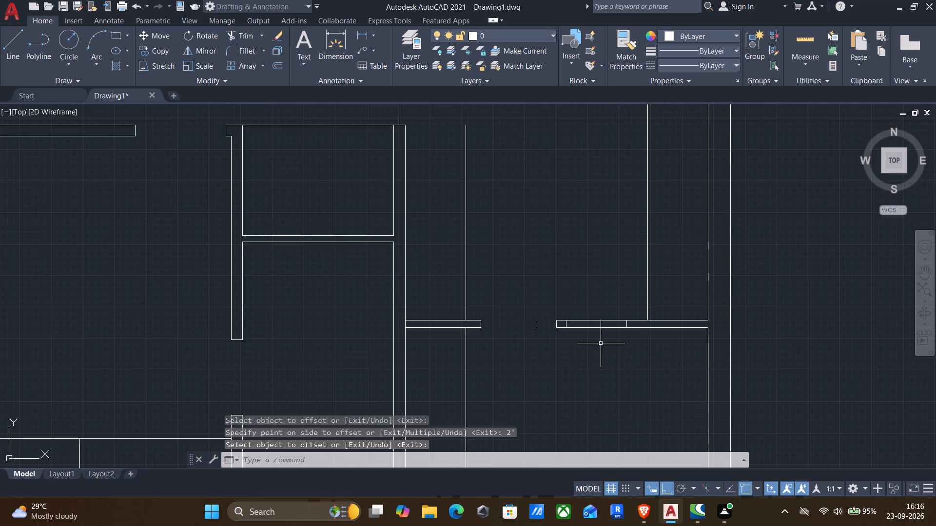
# Draw a horizontal centre line in the partition between the midpoints of the two short vertical lines.
pyautogui.press('l')
pyautogui.press('Return')
pyautogui.scroll(3, 599, 341)
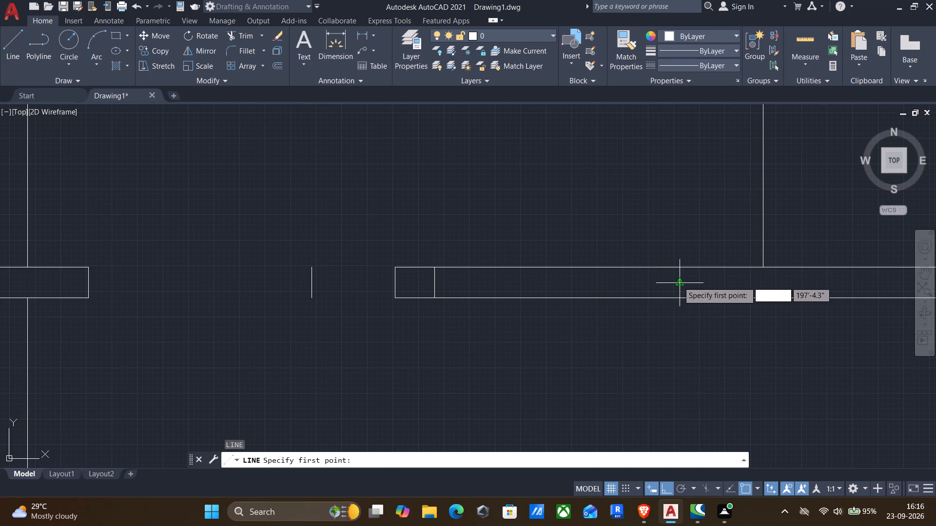
pyautogui.click(679, 281)
pyautogui.click(433, 283)
pyautogui.press('Return')
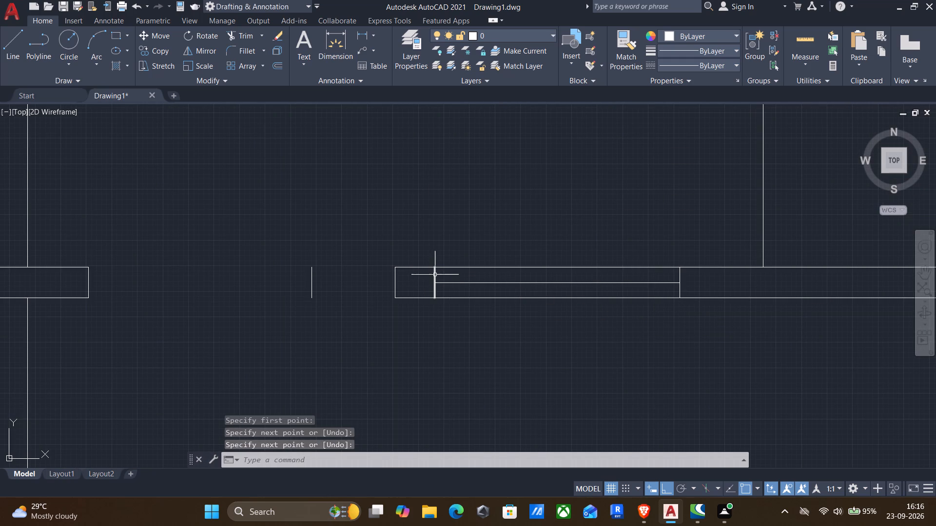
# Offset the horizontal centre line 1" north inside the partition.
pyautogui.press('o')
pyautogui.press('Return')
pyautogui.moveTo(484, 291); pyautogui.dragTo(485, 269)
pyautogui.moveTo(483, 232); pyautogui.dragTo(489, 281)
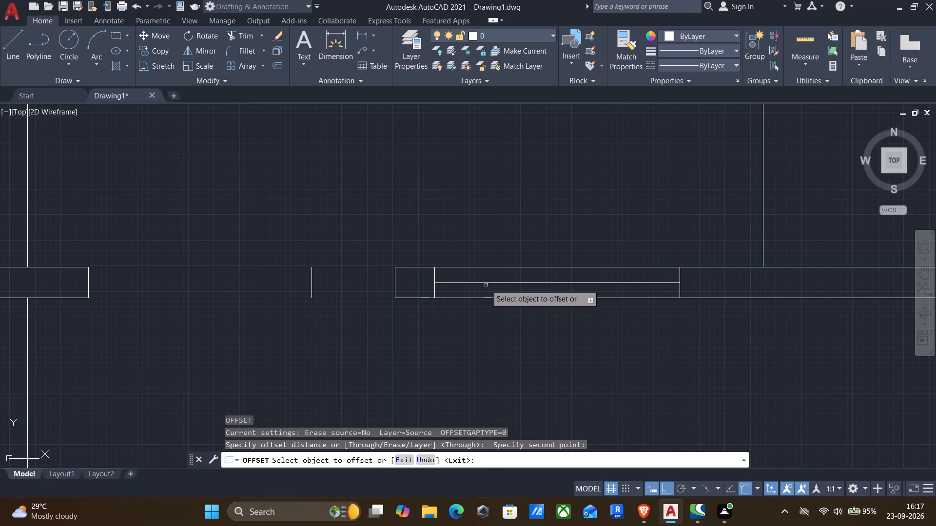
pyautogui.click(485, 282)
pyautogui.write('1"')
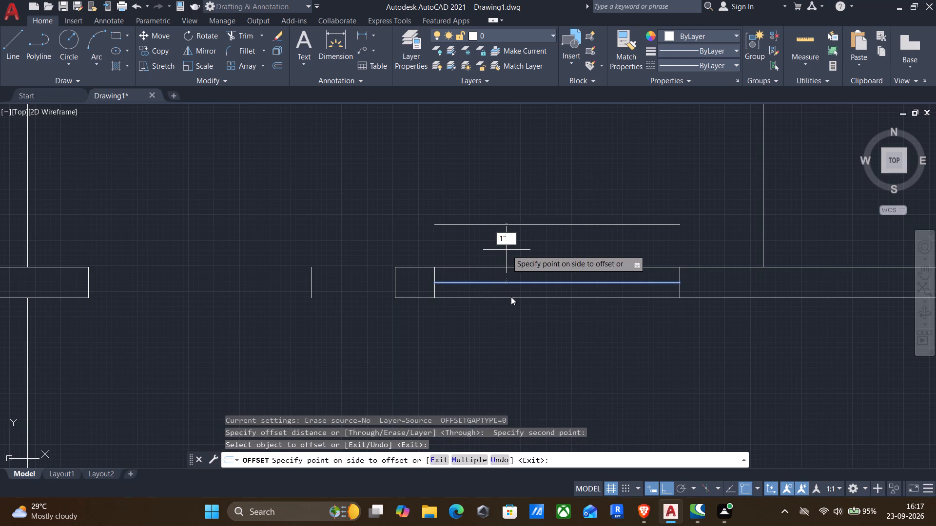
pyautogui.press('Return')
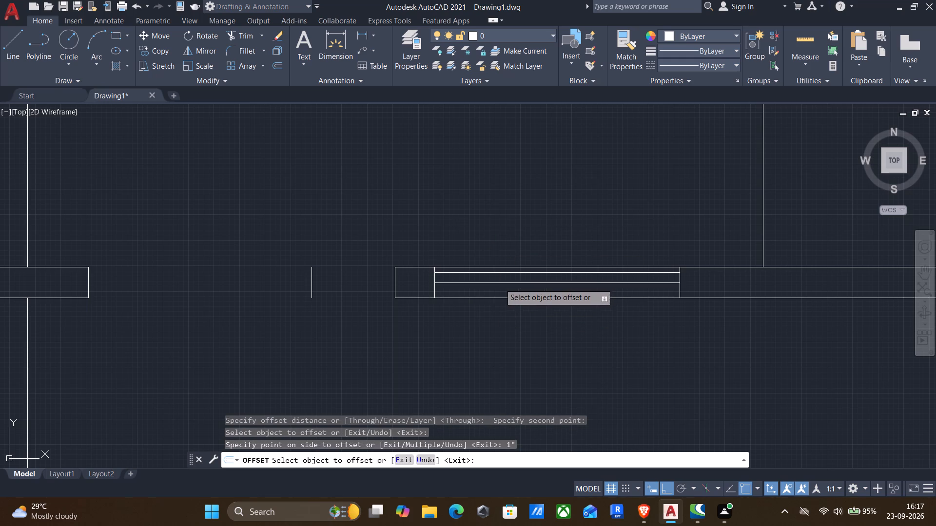
# Offset the horizontal centre line 0.4" to the south and 0.4" to the north.
pyautogui.click(500, 283)
pyautogui.write('0.4"')
pyautogui.press('Return')
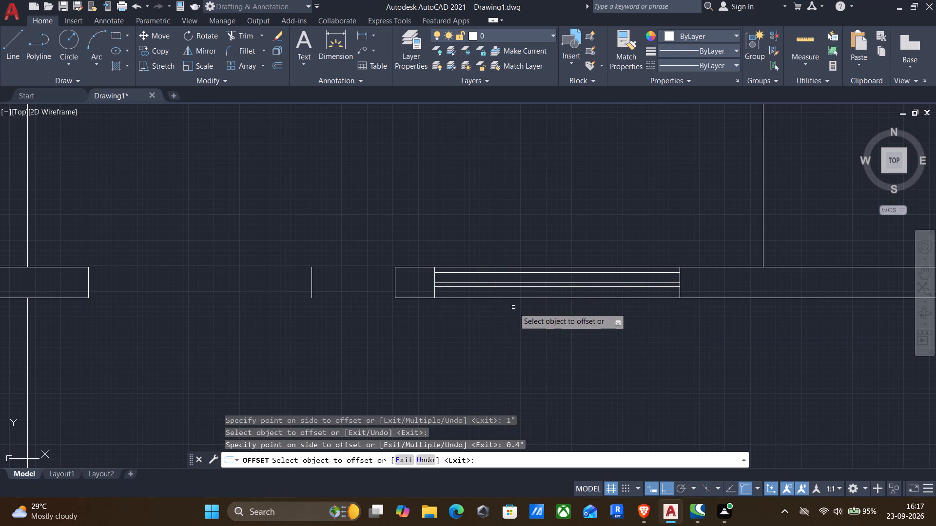
pyautogui.click(512, 282)
pyautogui.write('0.')
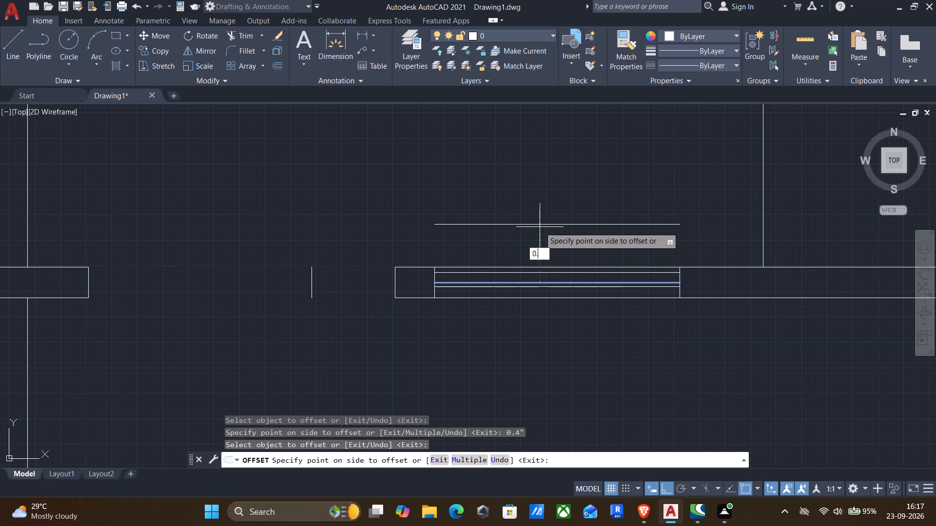
pyautogui.press('4')
pyautogui.hotkey('shift', '"')
pyautogui.press('Return')
pyautogui.press('Return')
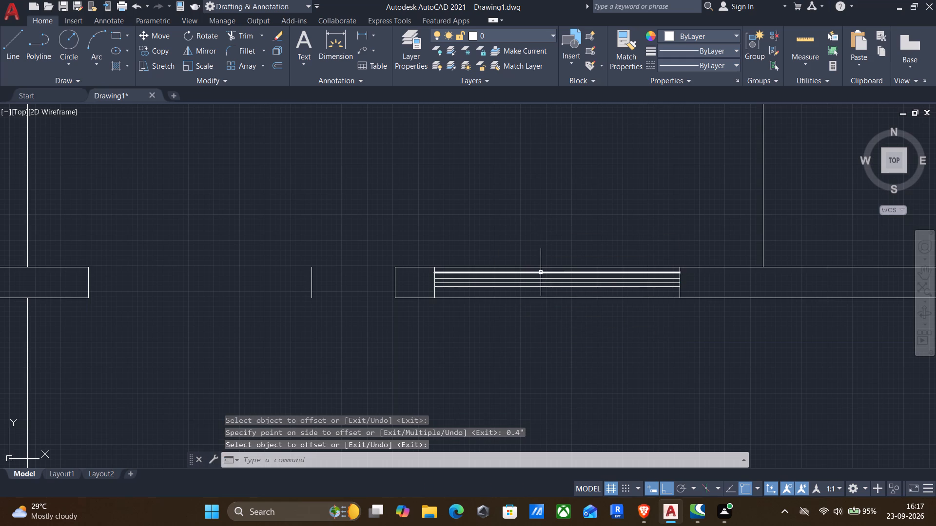
# Erase the centre line and its 1" offset, keeping the two 0.4" offset lines.
pyautogui.click(540, 272)
pyautogui.scroll(3, 546, 282)
pyautogui.click(546, 280)
pyautogui.press('Delete')
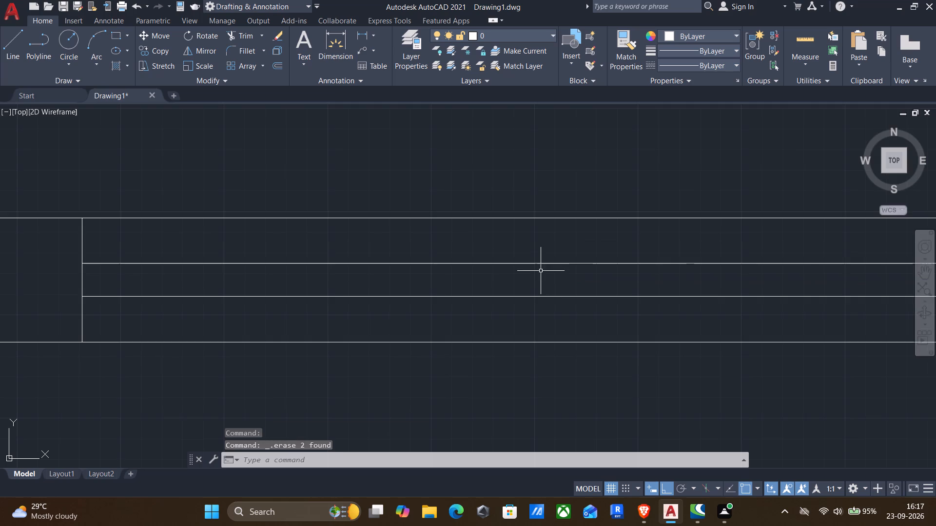
# Erase the overlapping short vertical lines standing in the door opening west of the partition stub.
pyautogui.scroll(-4, 538, 289)
pyautogui.middleClick(529, 337)
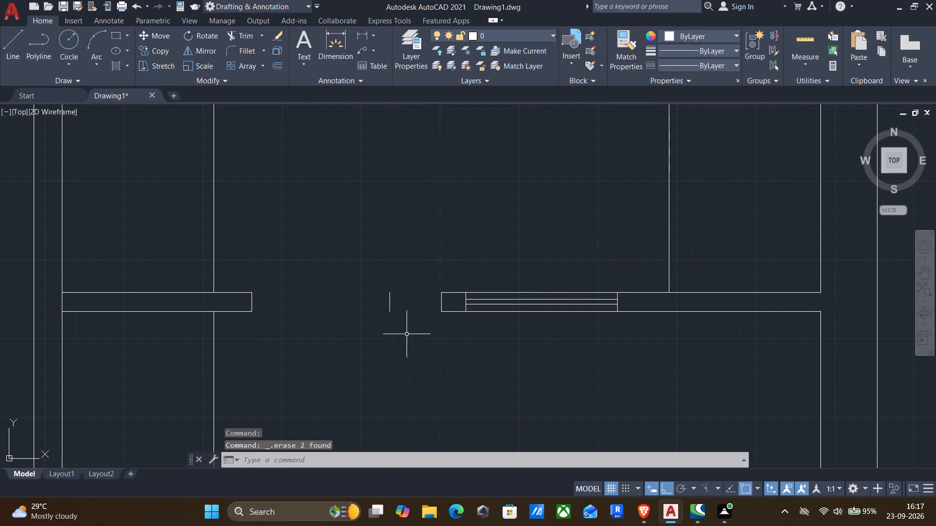
pyautogui.moveTo(399, 317); pyautogui.dragTo(401, 325)
pyautogui.click(371, 267)
pyautogui.press('Delete')
# Insert the Chair - Rocking and Dining Set - 36 x 72 in. blocks from Home - Space Planner.dwg into the empty area east of the plan.
pyautogui.scroll(-3, 362, 273)
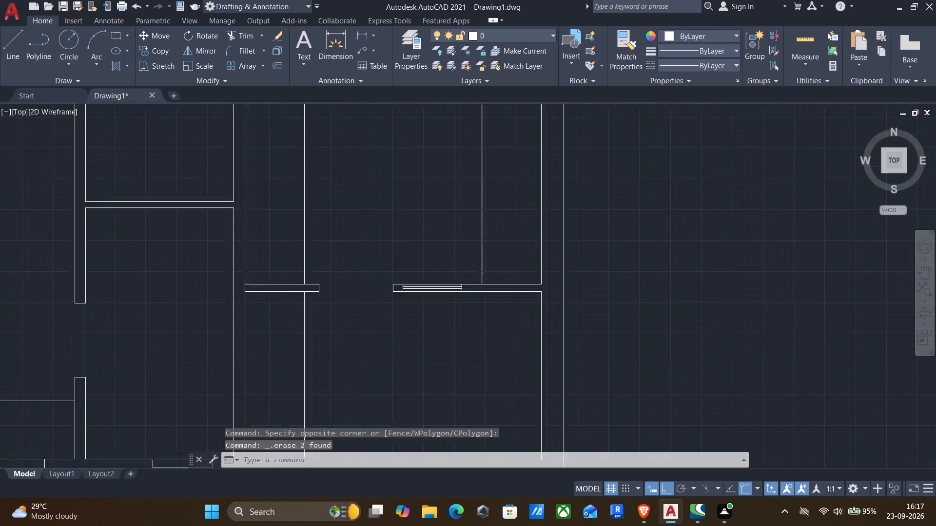
pyautogui.moveTo(361, 296); pyautogui.dragTo(423, 300, button='middle')
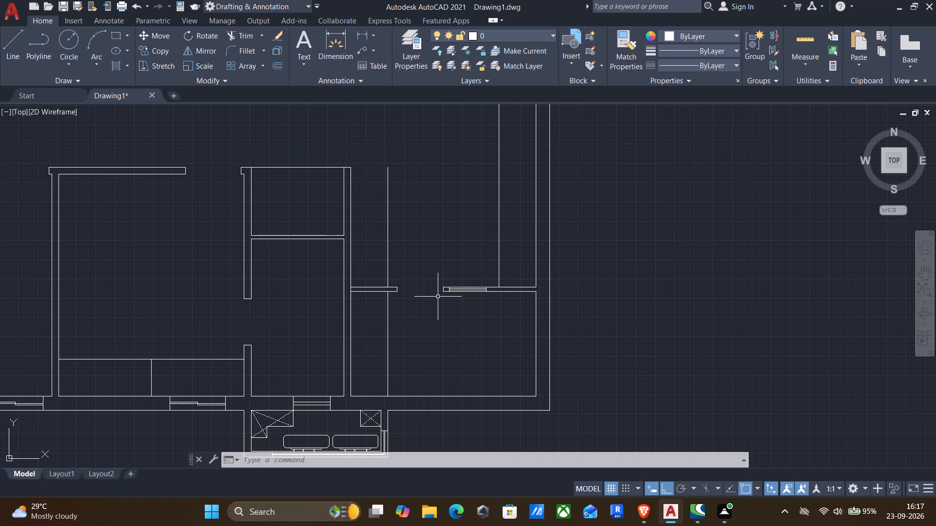
pyautogui.write('dc')
pyautogui.press('Return')
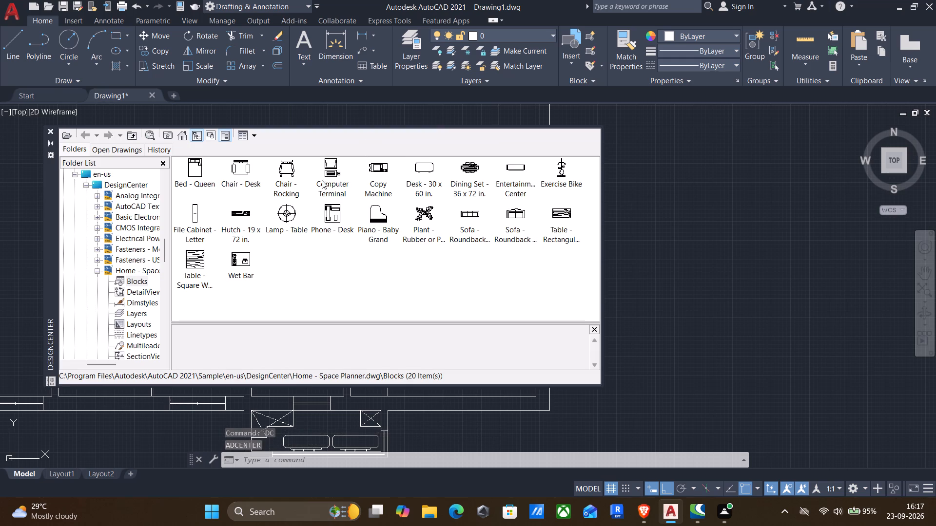
pyautogui.moveTo(291, 163); pyautogui.dragTo(770, 225)
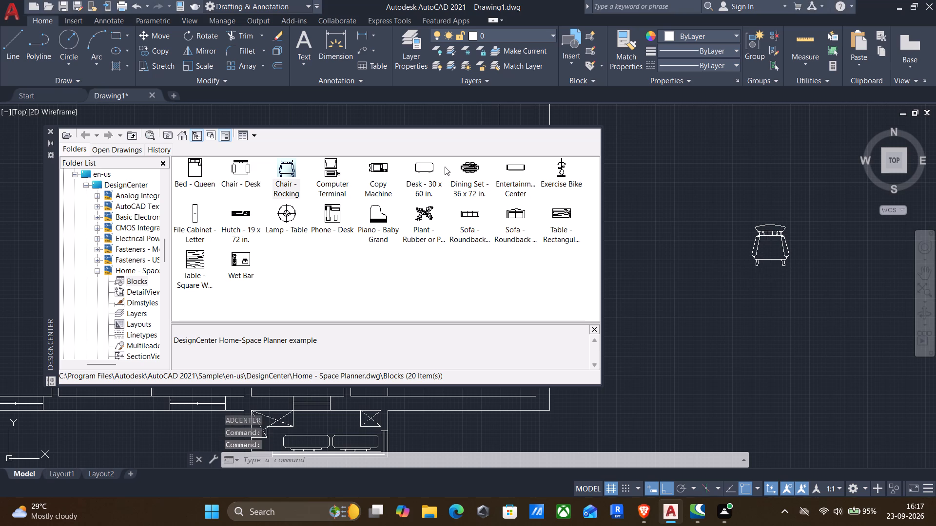
pyautogui.moveTo(471, 169); pyautogui.dragTo(693, 188)
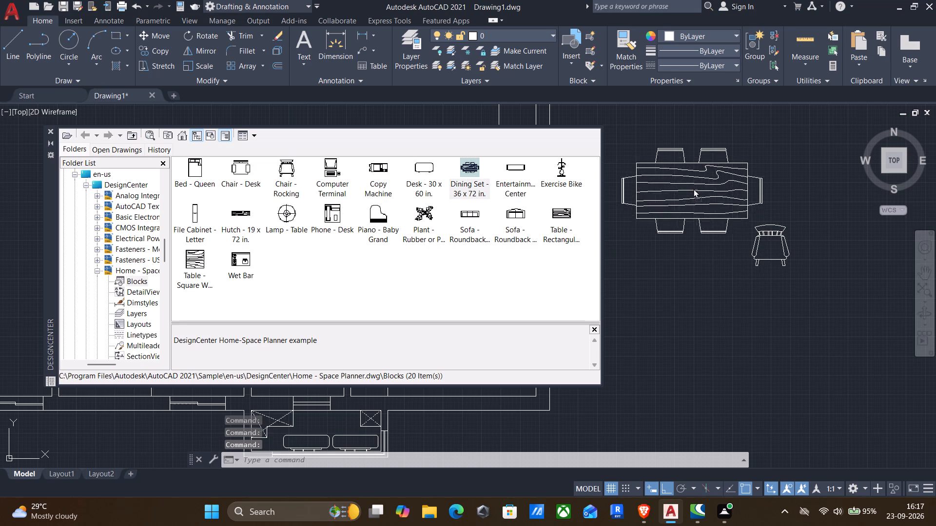
pyautogui.moveTo(693, 188); pyautogui.dragTo(702, 174)
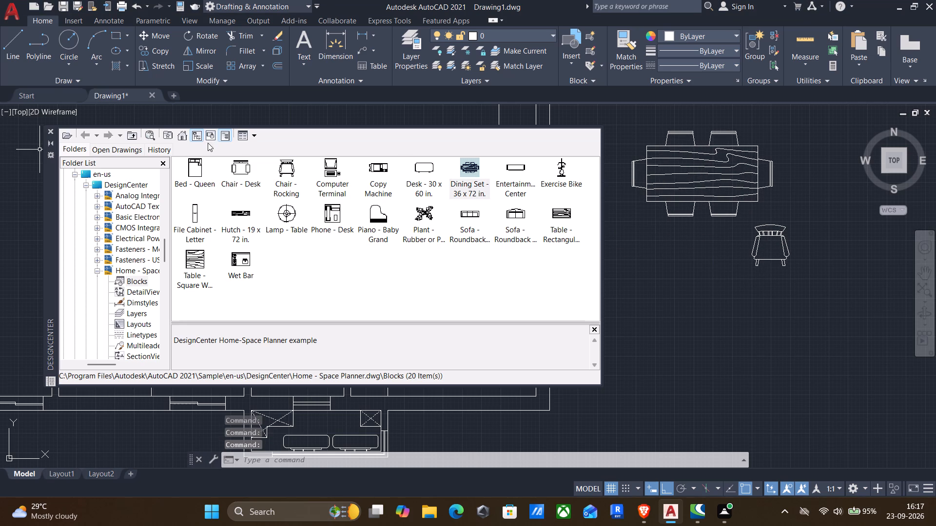
# Insert the Toilet - top block from House Designer.dwg southeast of the rocking chair, outside the plan.
pyautogui.click(177, 140)
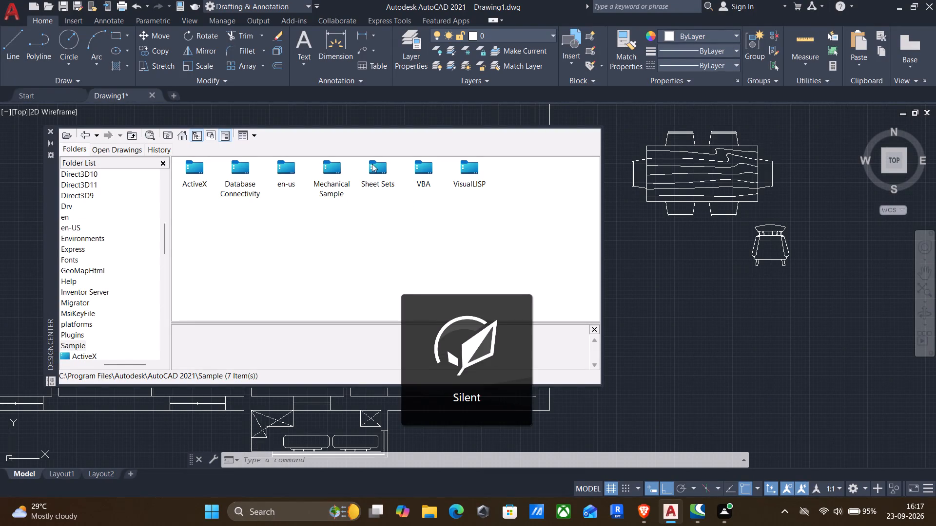
pyautogui.scroll(1, 282, 170)
pyautogui.click(282, 170)
pyautogui.moveTo(282, 170); pyautogui.dragTo(287, 171)
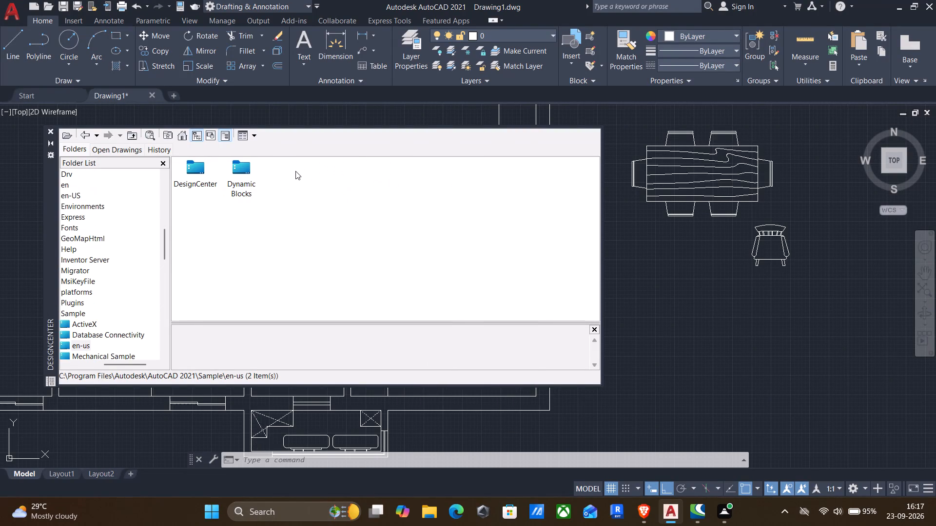
pyautogui.doubleClick(195, 171)
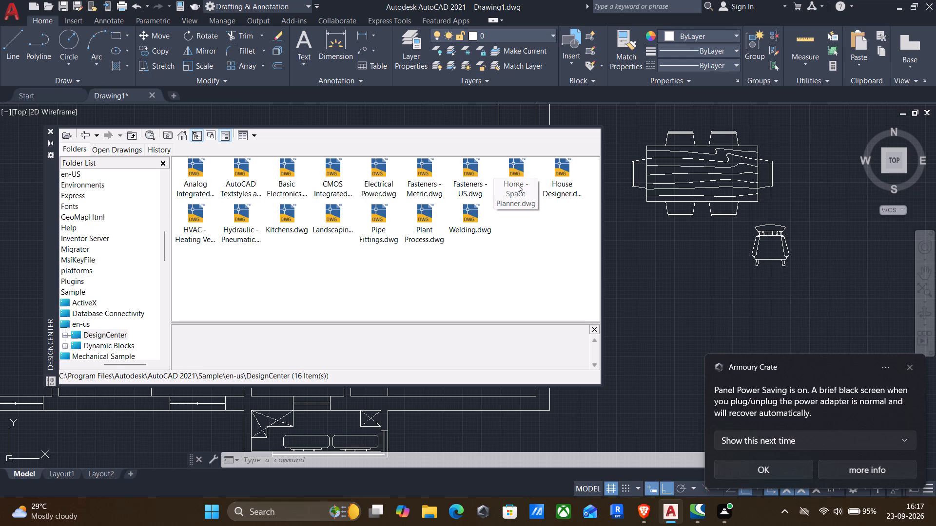
pyautogui.doubleClick(560, 170)
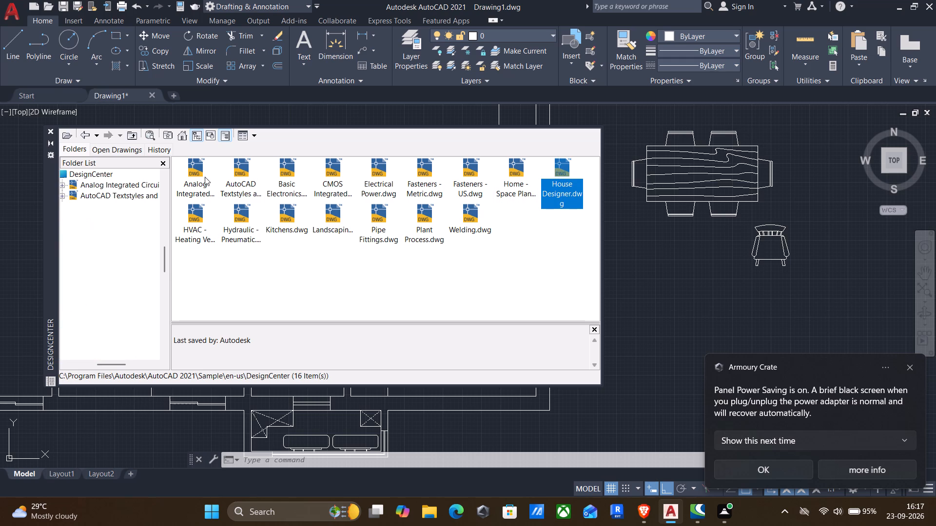
pyautogui.doubleClick(192, 168)
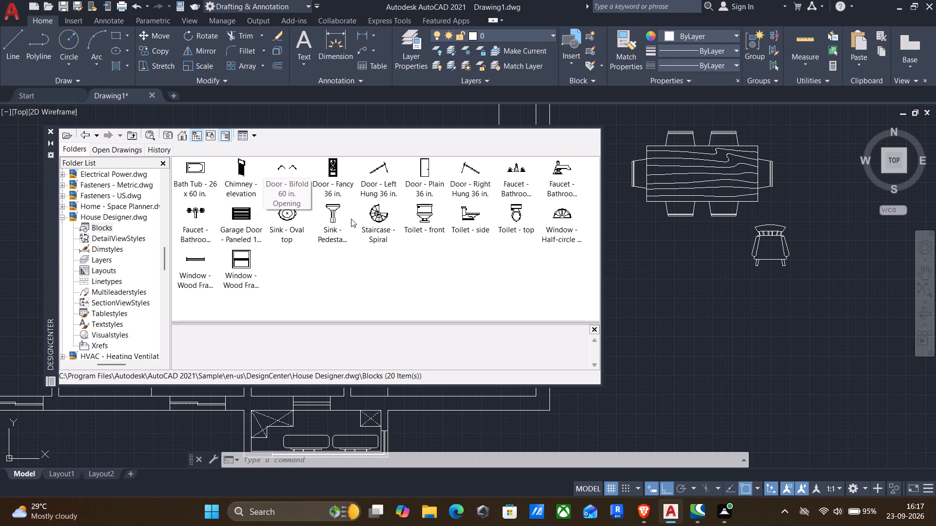
pyautogui.moveTo(508, 212); pyautogui.dragTo(868, 262)
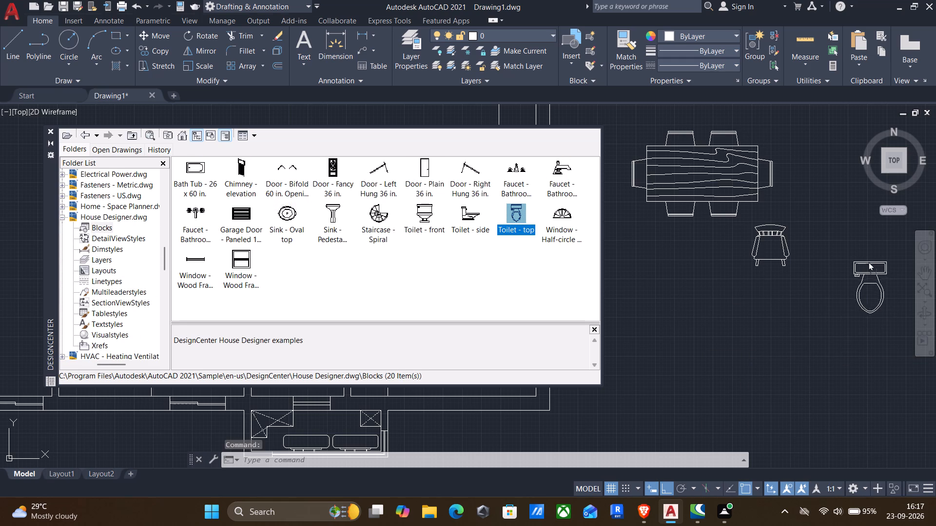
pyautogui.moveTo(868, 262); pyautogui.dragTo(867, 261)
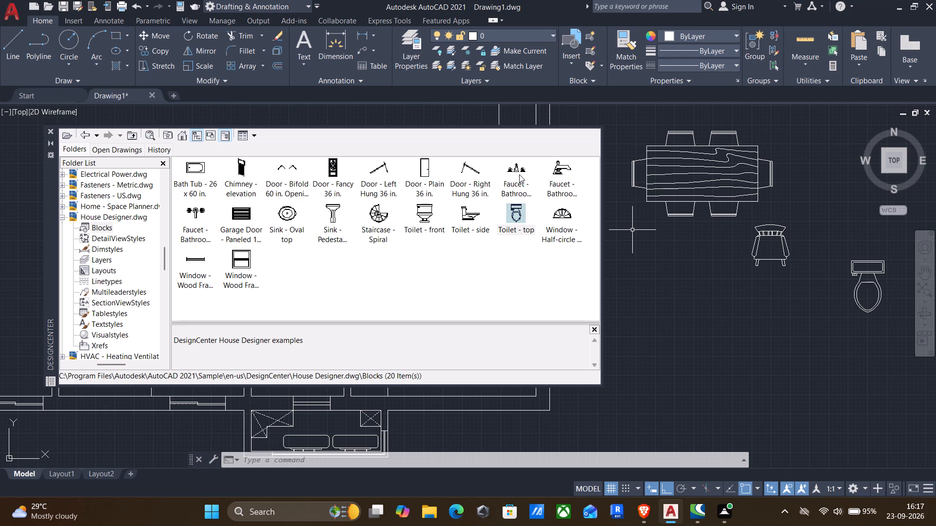
# Insert the three bathroom faucet blocks from House Designer.dwg around the rocking chair.
pyautogui.moveTo(516, 171); pyautogui.dragTo(836, 207)
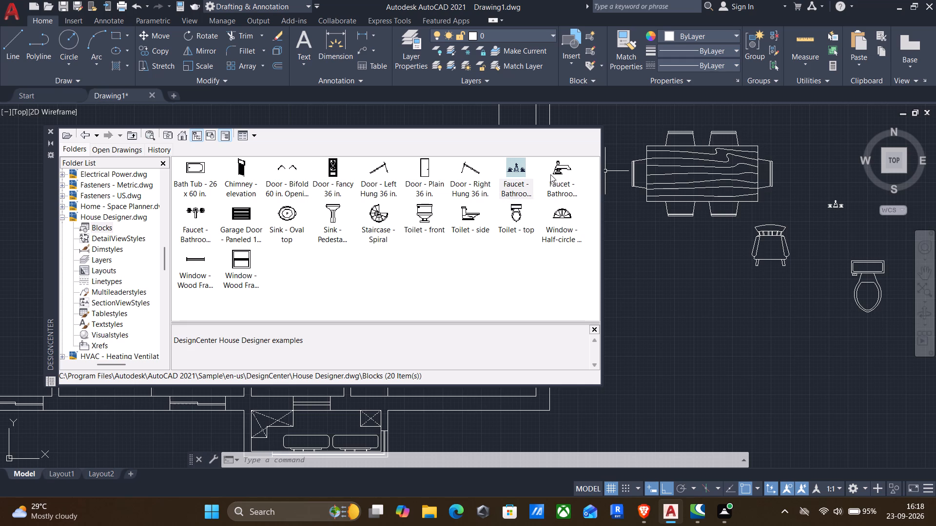
pyautogui.moveTo(555, 170); pyautogui.dragTo(727, 244)
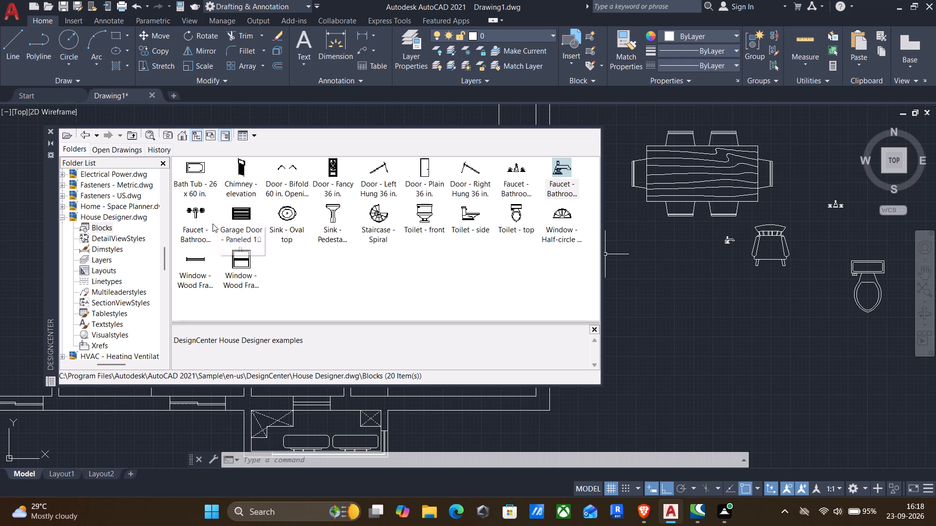
pyautogui.moveTo(195, 209); pyautogui.dragTo(739, 281)
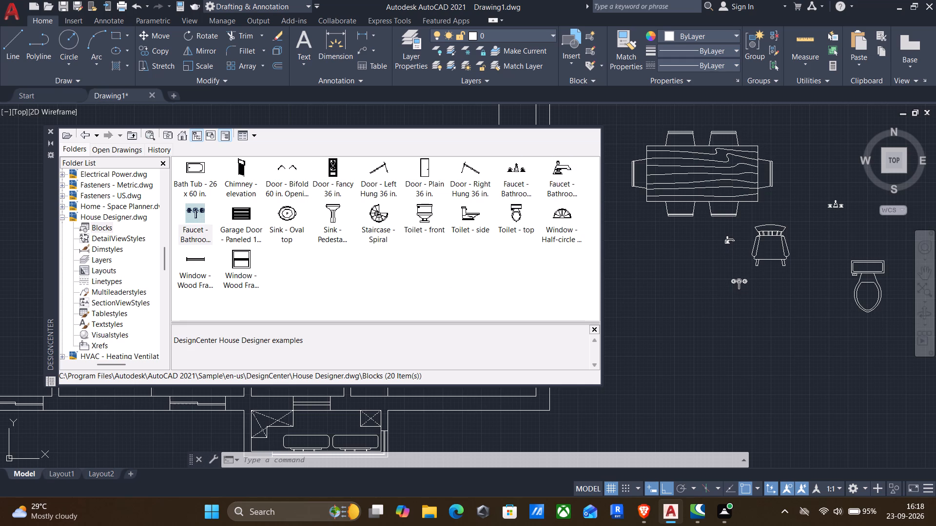
# Insert the Range-Oven - 30 in top and the 36 in. refrigerator top-view blocks from Kitchens.dwg into the empty area south of the faucets.
pyautogui.click(81, 135)
pyautogui.click(81, 135)
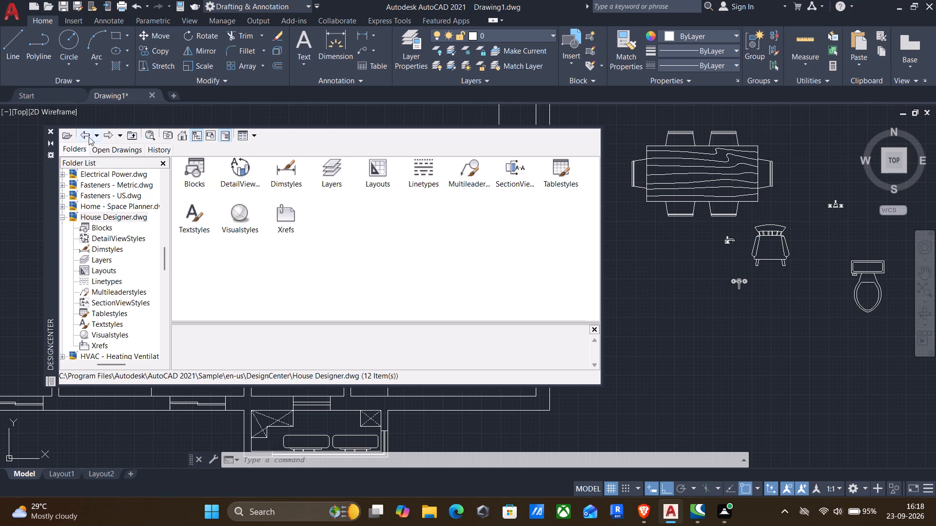
pyautogui.click(89, 137)
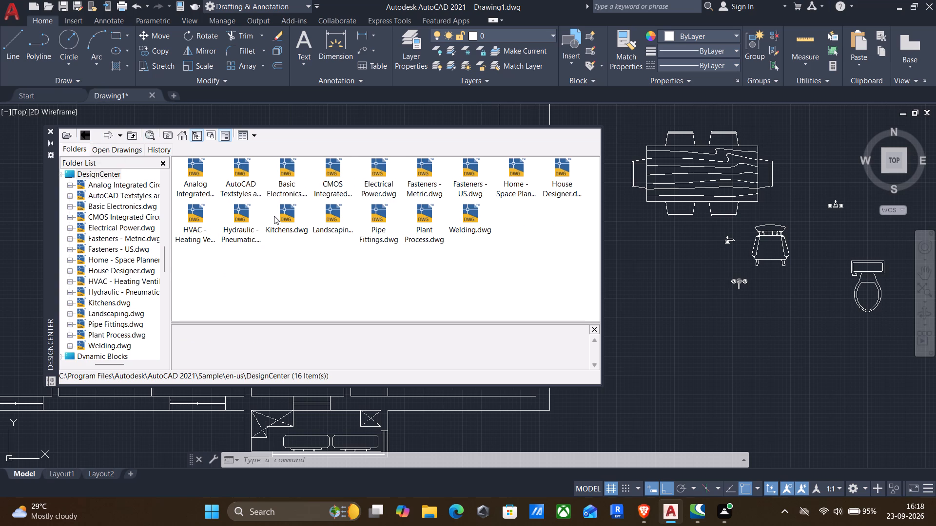
pyautogui.doubleClick(279, 215)
pyautogui.doubleClick(205, 168)
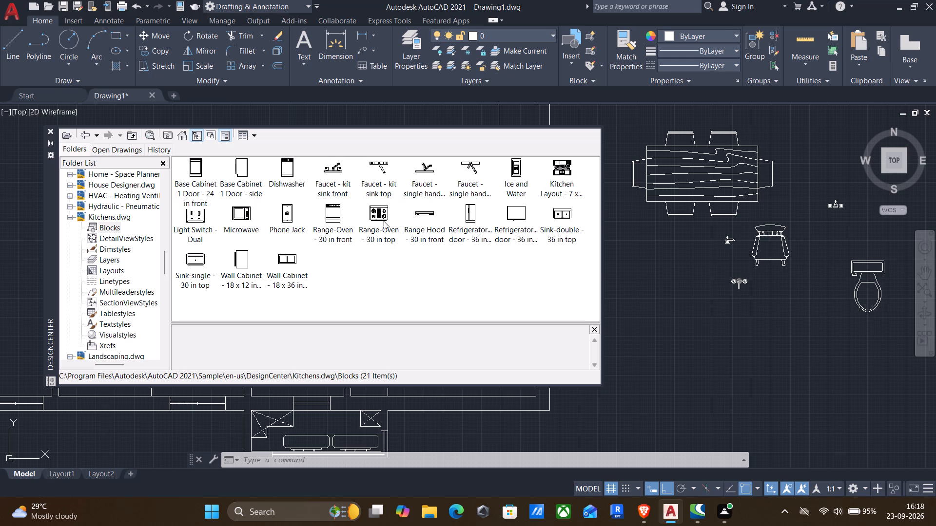
pyautogui.moveTo(382, 210); pyautogui.dragTo(657, 286)
pyautogui.moveTo(509, 209); pyautogui.dragTo(694, 311)
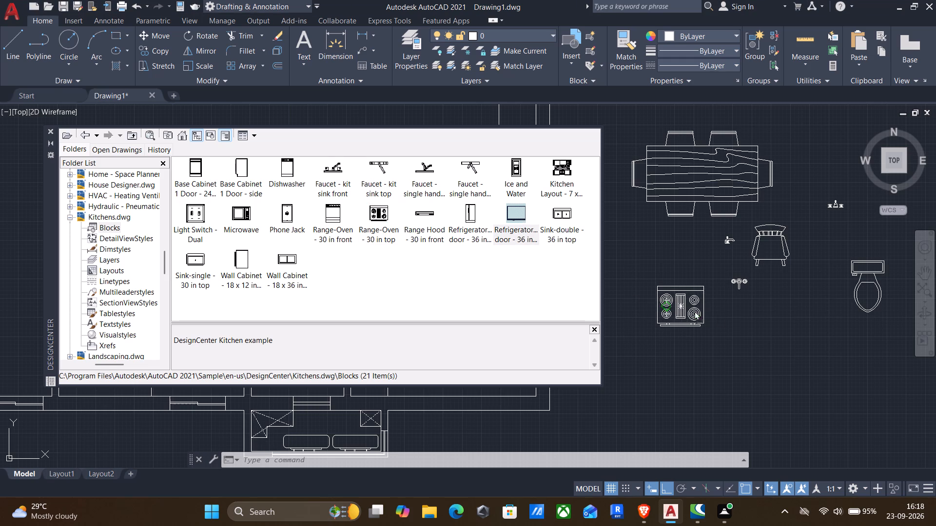
pyautogui.moveTo(694, 311); pyautogui.dragTo(752, 317)
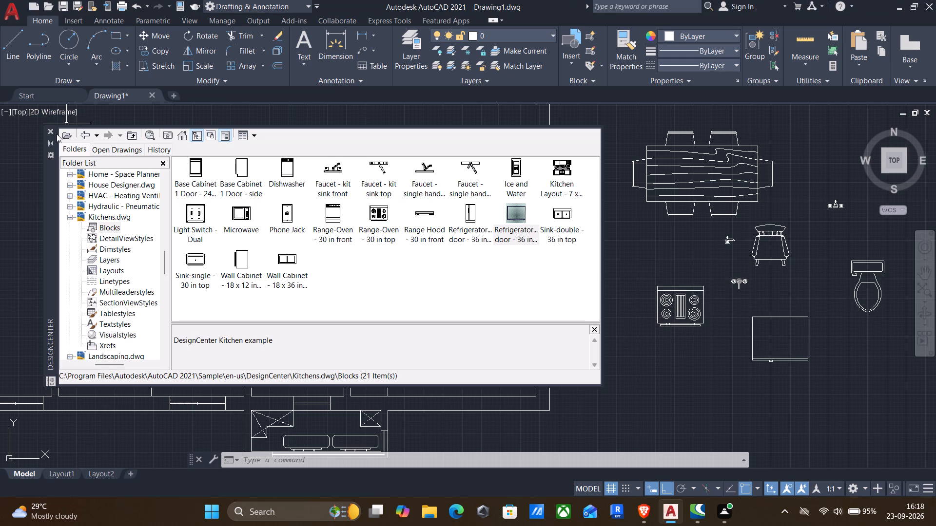
pyautogui.click(51, 131)
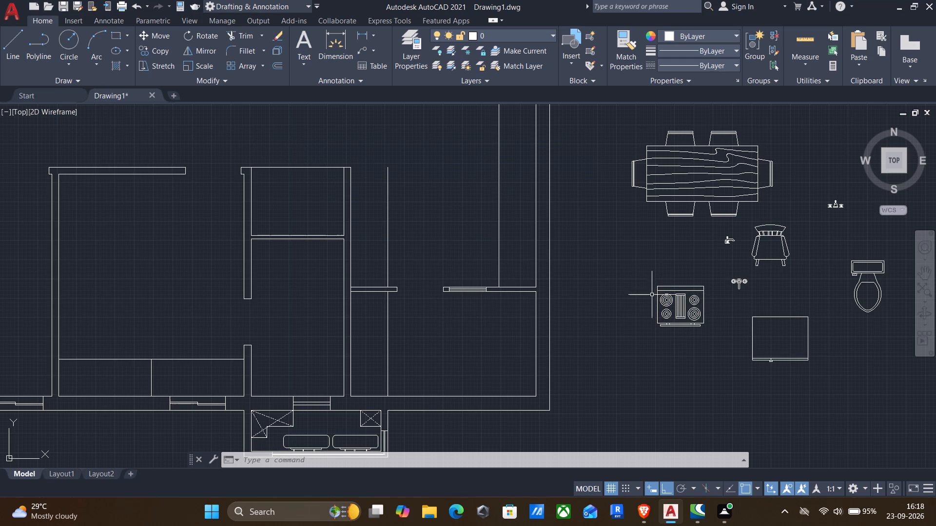
# Scale the range-oven block down about its centre to roughly three quarters of its size.
pyautogui.click(662, 302)
pyautogui.write('sc')
pyautogui.press('Return')
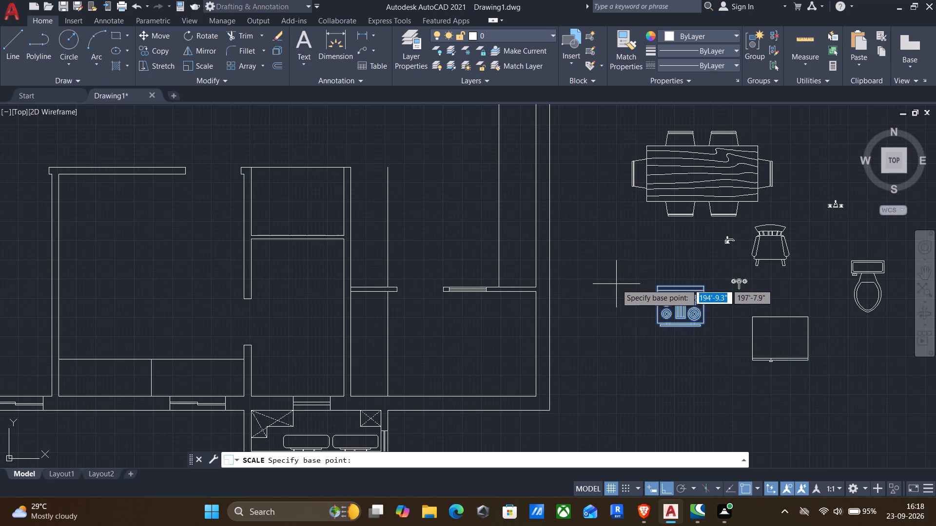
pyautogui.click(675, 306)
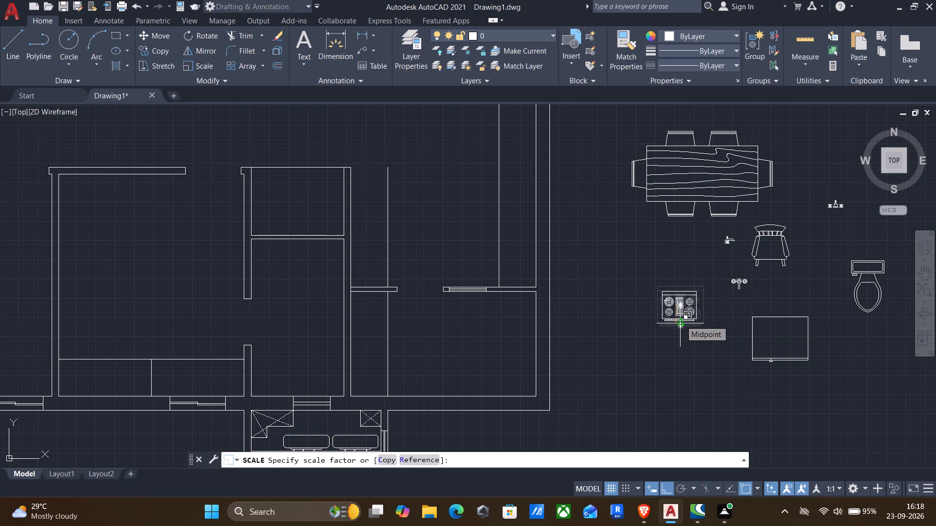
pyautogui.click(681, 320)
# Move the range-oven onto the kitchen's east counter, with its east side's midpoint against the wall's inner face.
pyautogui.click(648, 279)
pyautogui.click(733, 357)
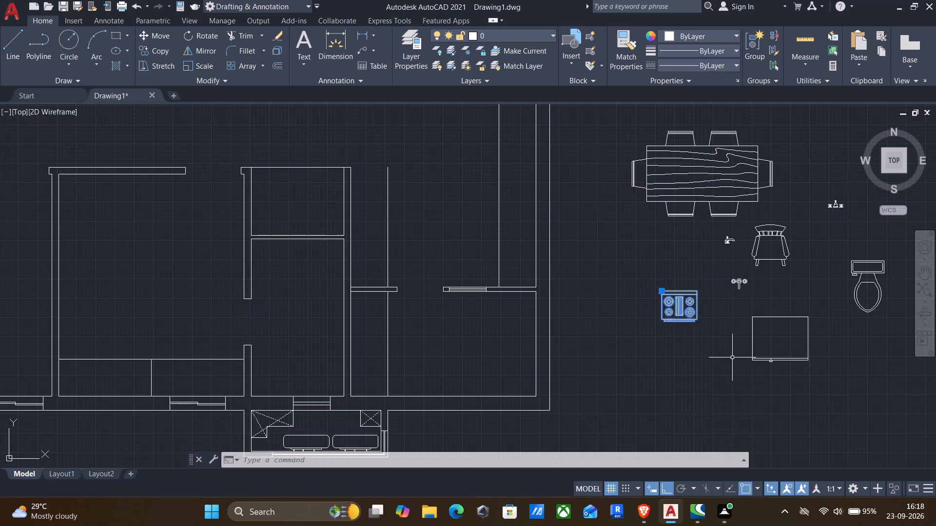
pyautogui.press('m')
pyautogui.press('Return')
pyautogui.scroll(3, 677, 307)
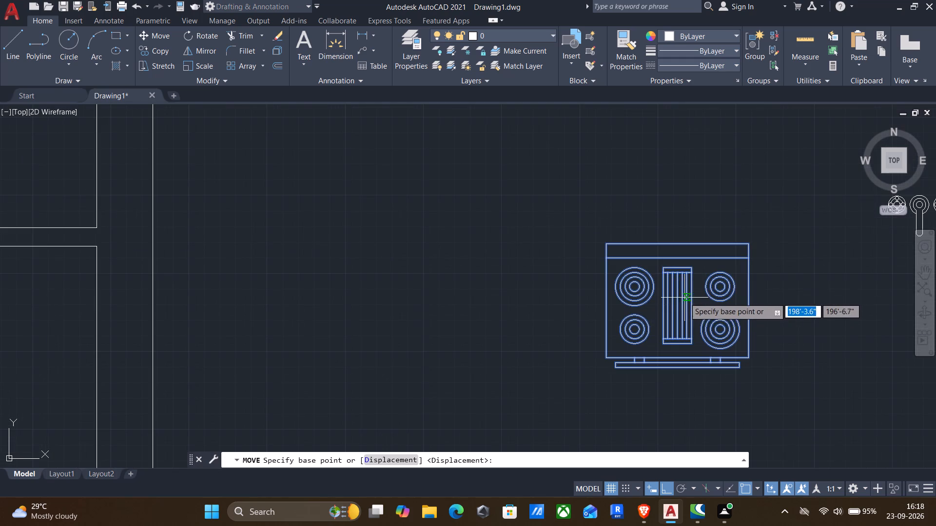
pyautogui.click(750, 304)
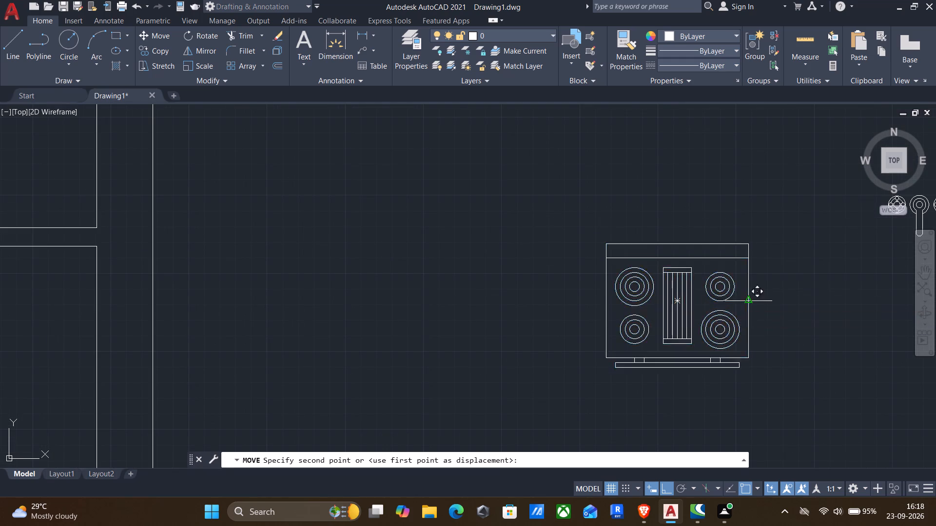
pyautogui.press('F8')
pyautogui.scroll(-2, 453, 250)
pyautogui.moveTo(449, 248); pyautogui.dragTo(492, 317, button='middle')
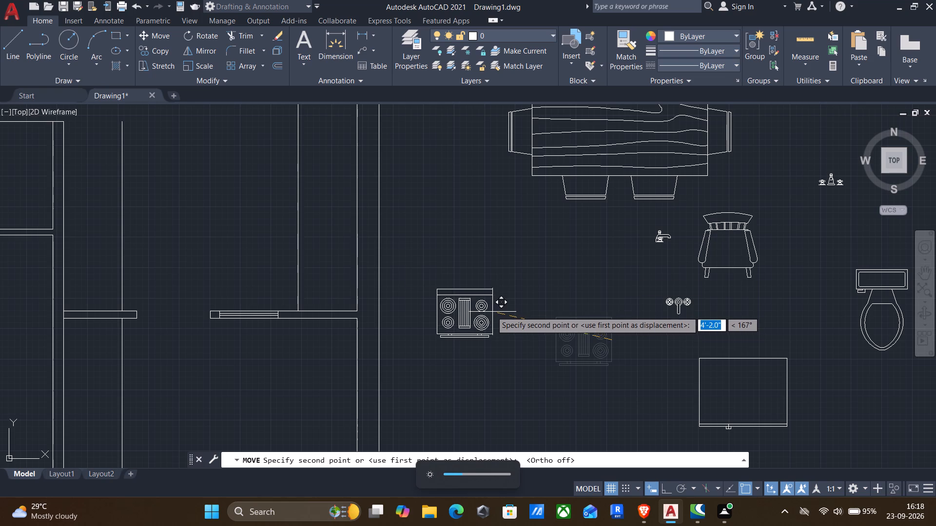
pyautogui.moveTo(368, 264); pyautogui.dragTo(448, 333, button='middle')
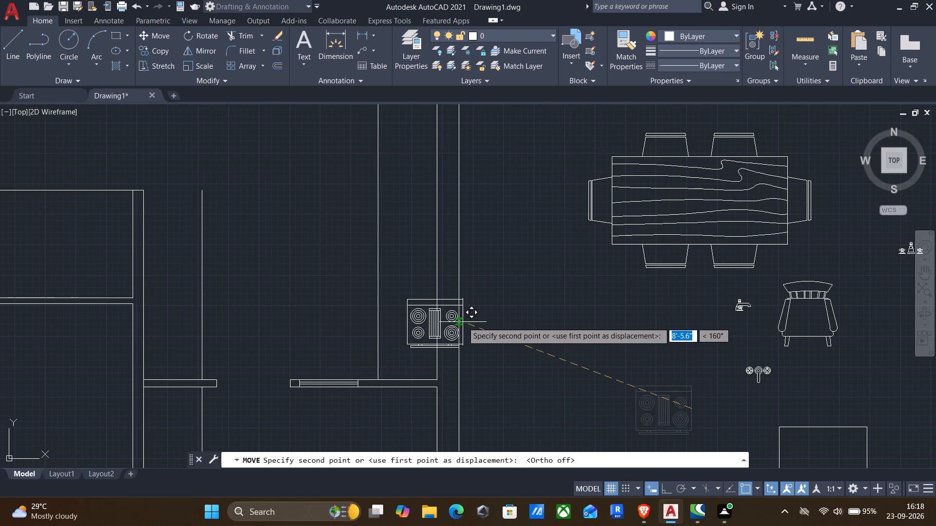
pyautogui.click(435, 185)
pyautogui.scroll(-1, 432, 194)
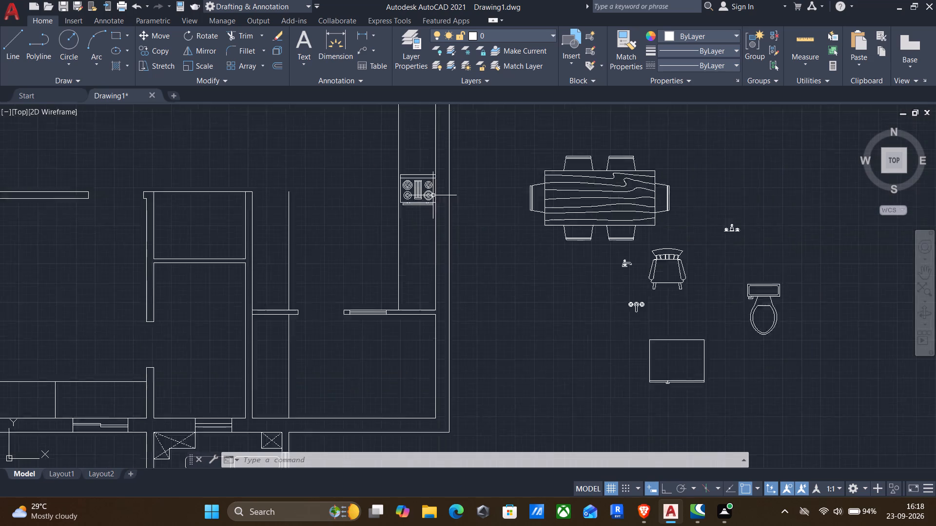
# Scale the refrigerator block down about its centre to roughly three quarters of its size.
pyautogui.scroll(-1, 433, 196)
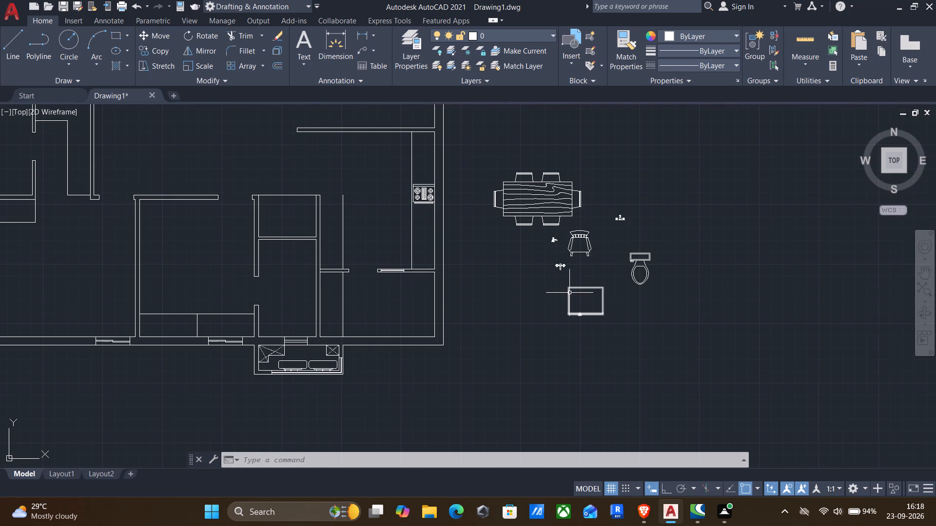
pyautogui.click(569, 293)
pyautogui.write('sc')
pyautogui.press('Return')
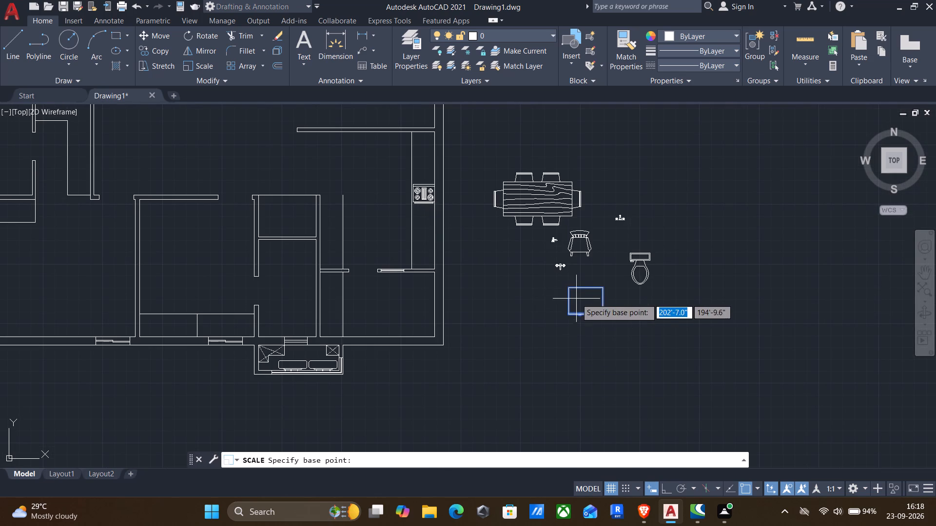
pyautogui.click(585, 301)
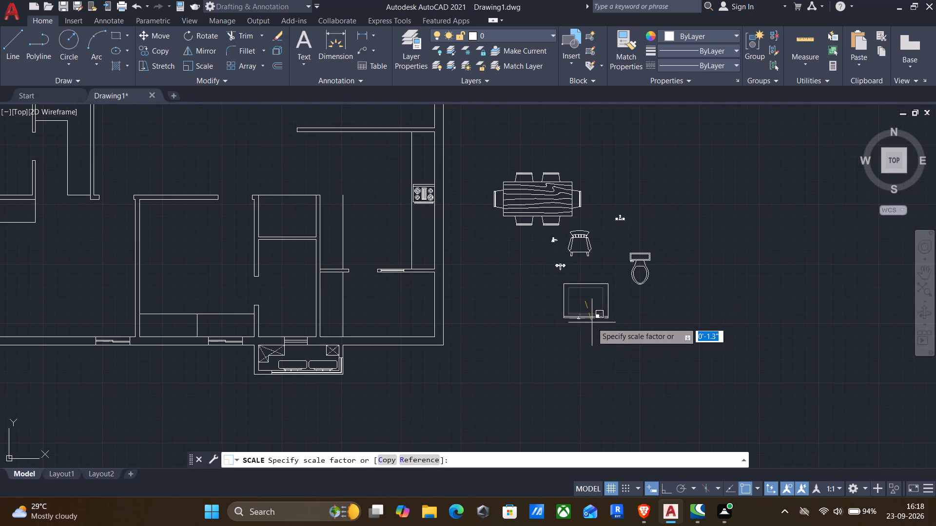
pyautogui.click(590, 315)
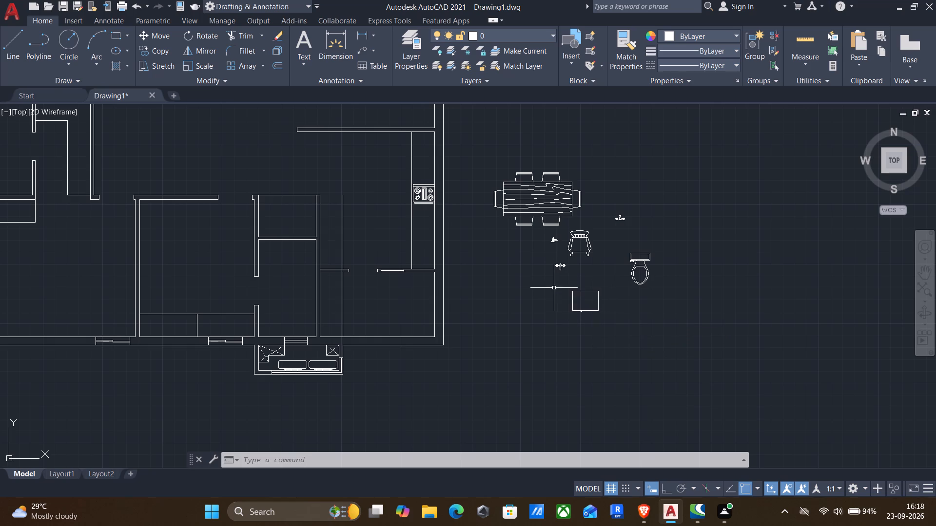
# Rotate the refrigerator block 180 degrees about the handle point on its door edge.
pyautogui.moveTo(552, 283); pyautogui.dragTo(558, 286)
pyautogui.click(650, 328)
pyautogui.press('m')
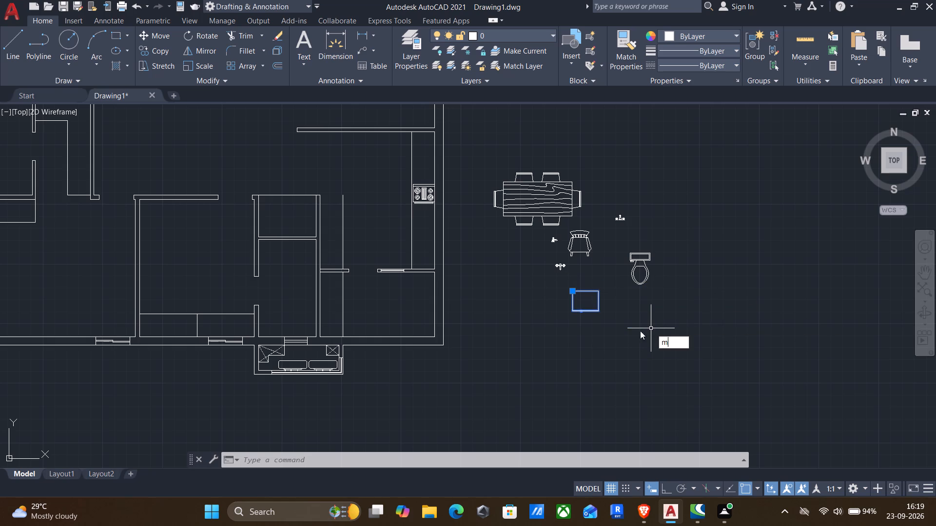
pyautogui.press('BackSpace')
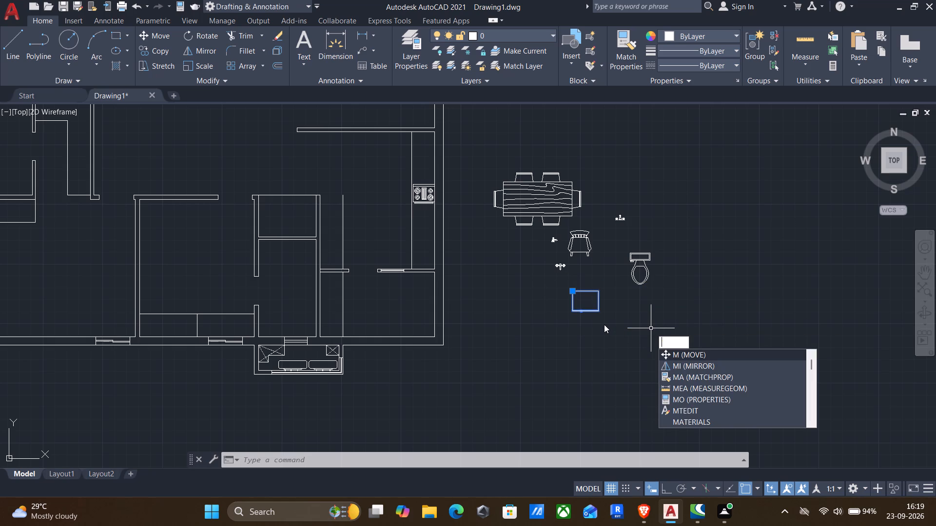
pyautogui.write('ro')
pyautogui.press('Return')
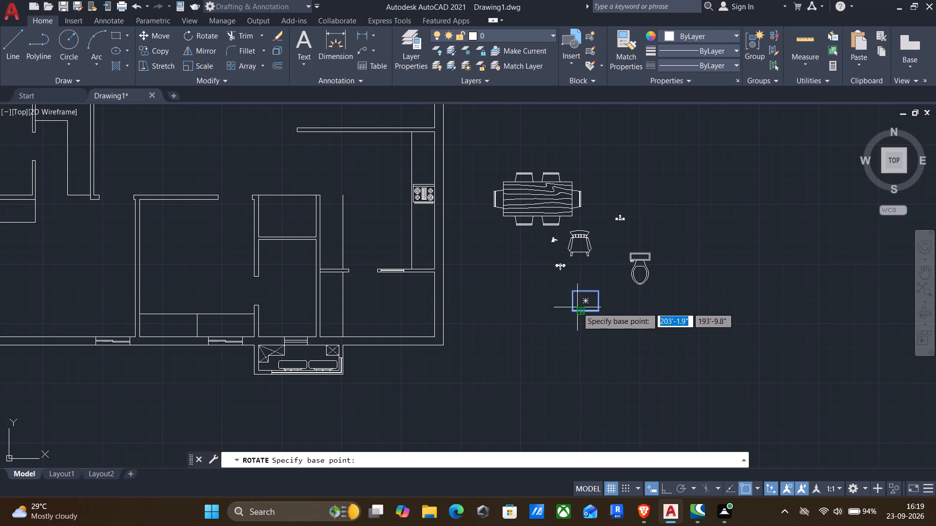
pyautogui.scroll(2, 577, 308)
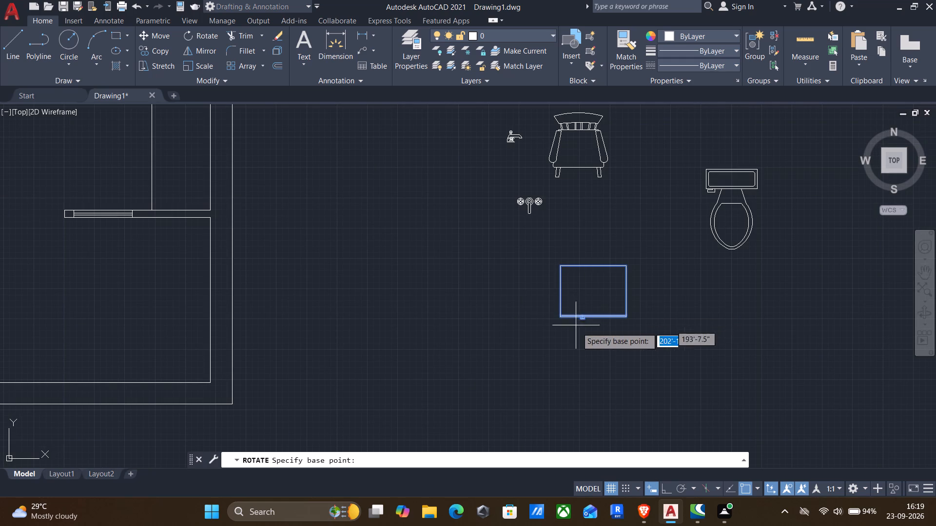
pyautogui.click(581, 322)
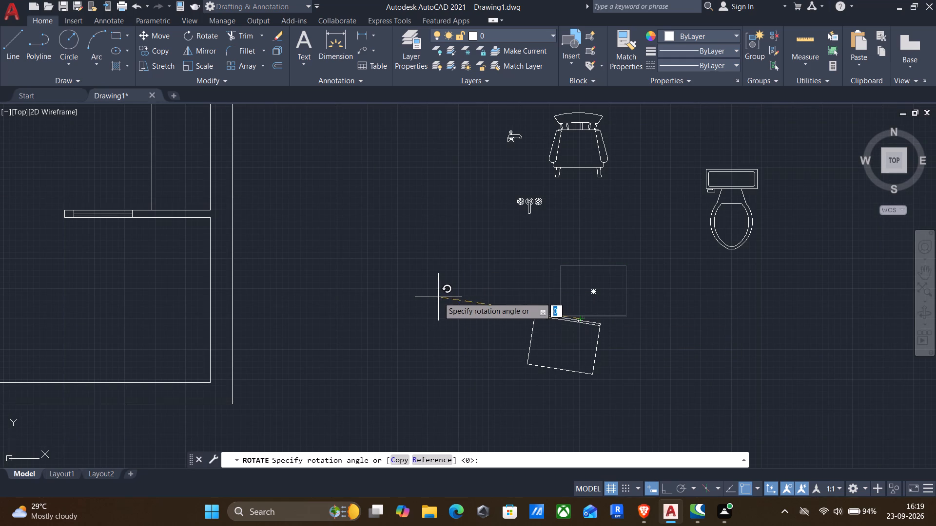
pyautogui.press('F8')
pyautogui.click(413, 310)
# Move the refrigerator by its handle point to the underside of the kitchen's north wall, west of the counter.
pyautogui.moveTo(448, 265); pyautogui.dragTo(474, 285)
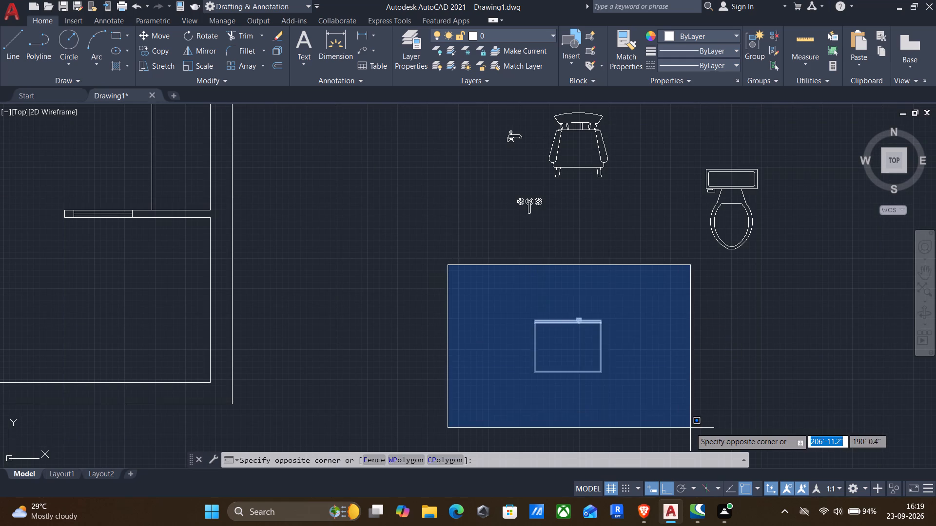
pyautogui.click(691, 428)
pyautogui.press('m')
pyautogui.press('Return')
pyautogui.scroll(3, 588, 332)
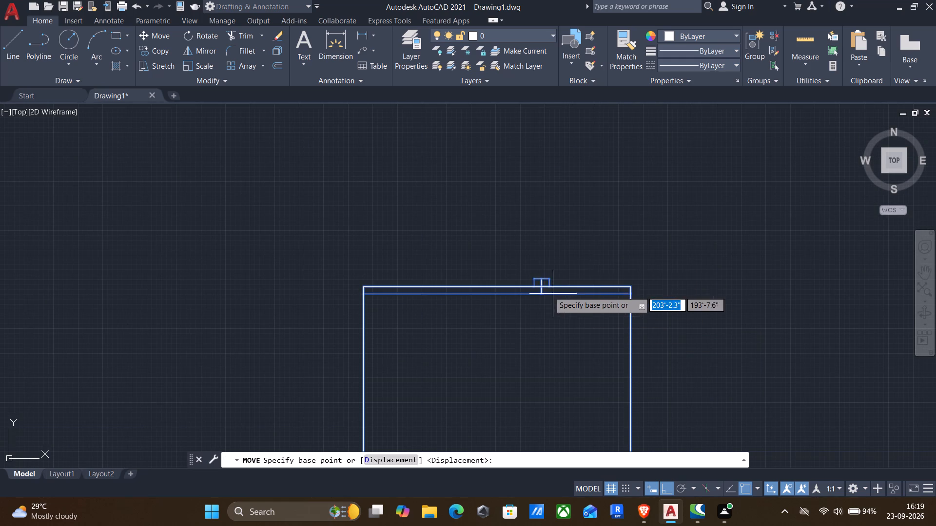
pyautogui.click(541, 276)
pyautogui.press('F8')
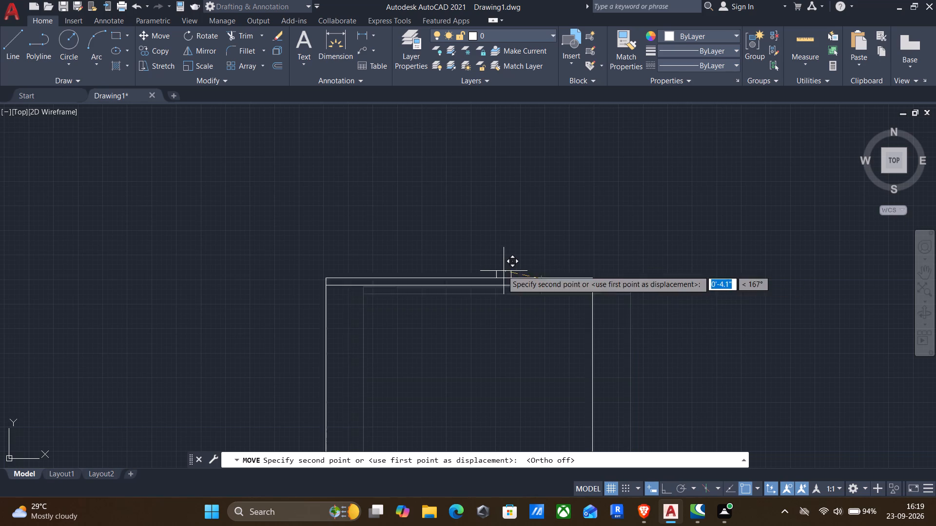
pyautogui.scroll(-2, 502, 270)
pyautogui.moveTo(511, 278); pyautogui.dragTo(668, 339, button='middle')
pyautogui.scroll(-2, 629, 327)
pyautogui.moveTo(386, 255); pyautogui.dragTo(612, 383, button='middle')
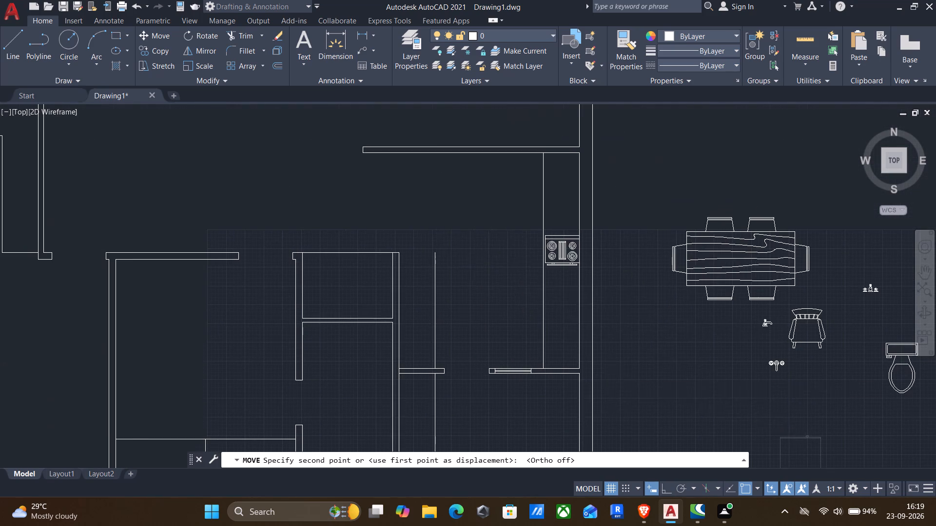
pyautogui.click(436, 156)
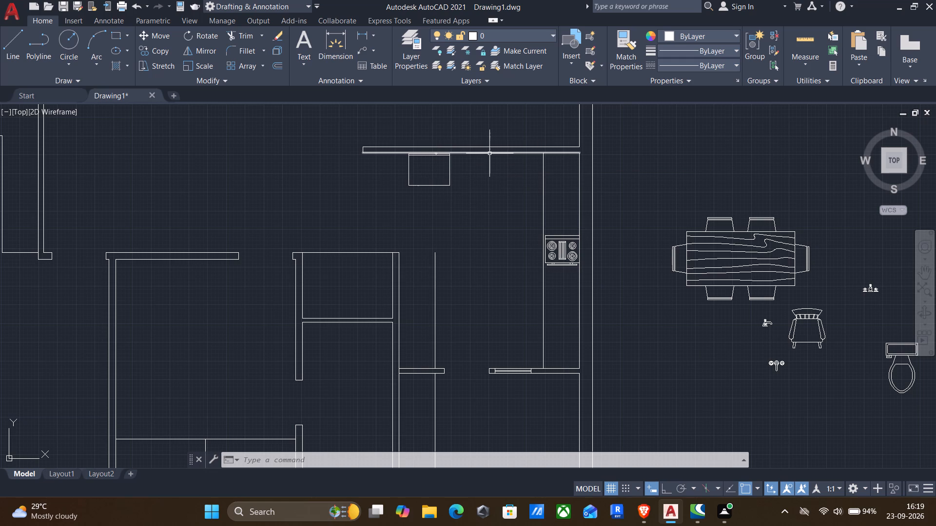
# Offset the inner line of the kitchen's north wall 2' southward to form the north counter edge.
pyautogui.press('o')
pyautogui.press('Return')
pyautogui.moveTo(488, 155); pyautogui.dragTo(482, 176)
pyautogui.moveTo(470, 214); pyautogui.dragTo(472, 196)
pyautogui.click(477, 150)
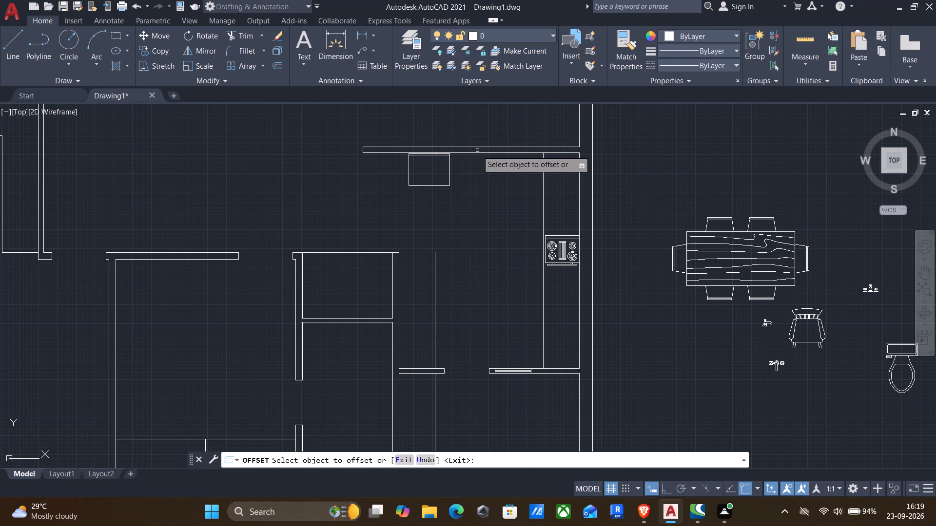
pyautogui.click(476, 152)
pyautogui.write("2'")
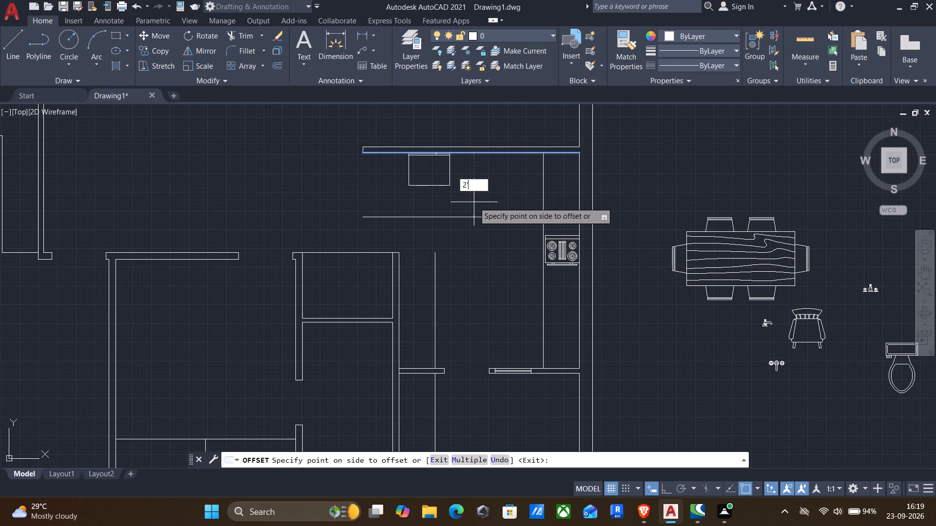
pyautogui.press('Return')
pyautogui.press('Return')
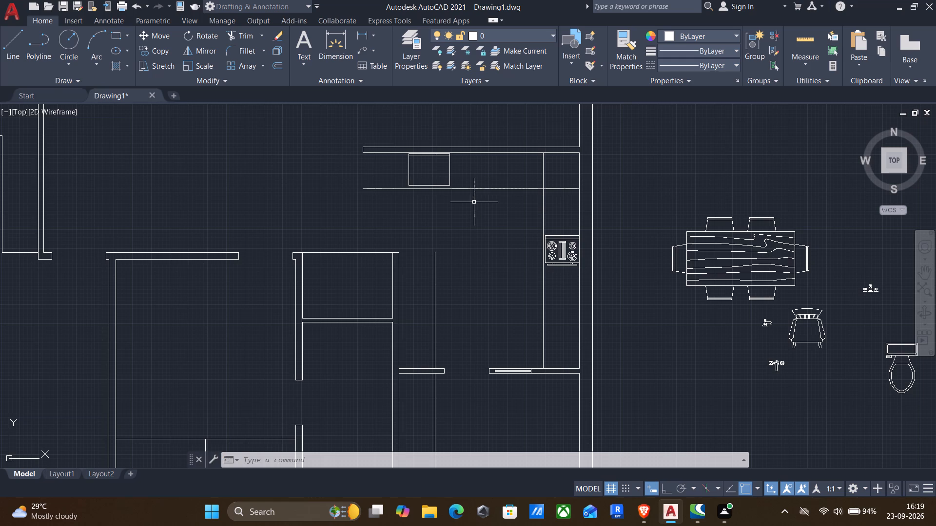
# Trim the crossing ends of the north and east counter lines in the kitchen's northeast corner to form an L-shaped counter.
pyautogui.write('tr')
pyautogui.press('Return')
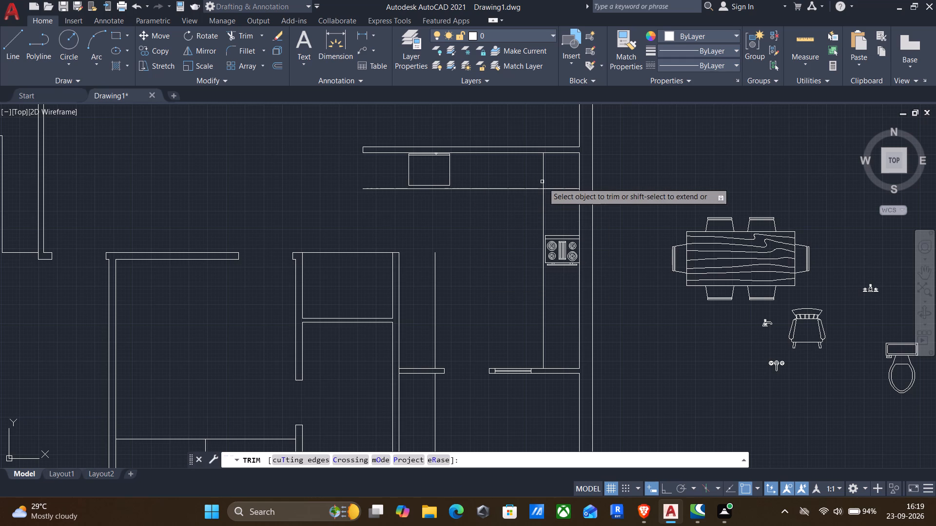
pyautogui.moveTo(553, 203); pyautogui.dragTo(544, 174)
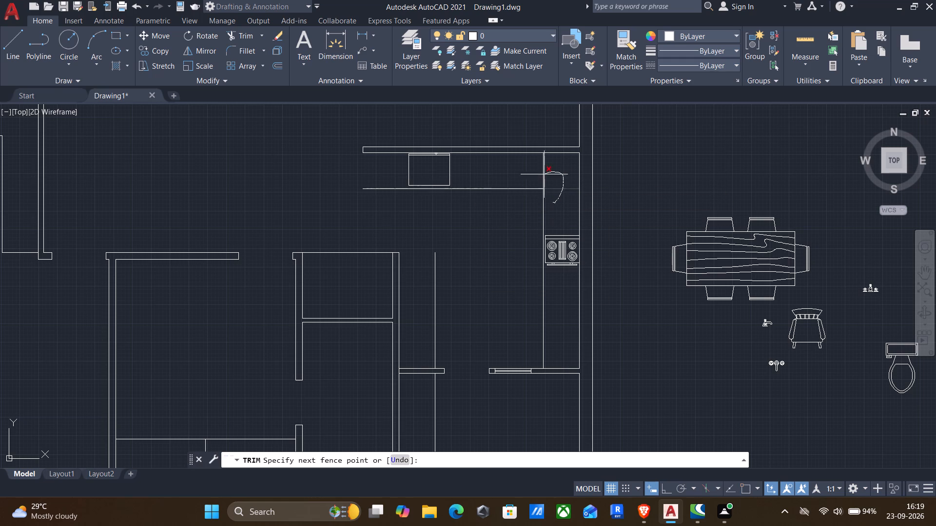
pyautogui.moveTo(544, 174); pyautogui.dragTo(528, 178)
pyautogui.press('Return')
# Draw a line from the north counter edge up to the kitchen's north wall, just east of the refrigerator.
pyautogui.press('l')
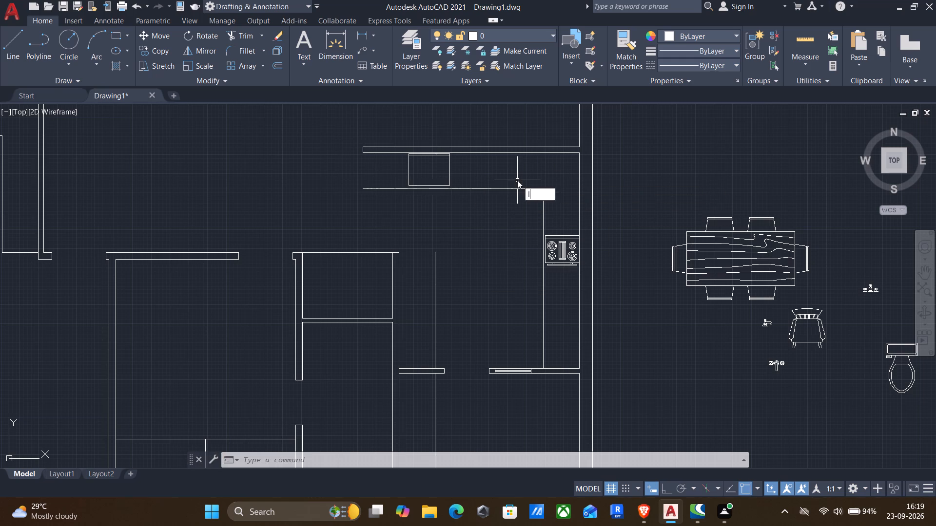
pyautogui.press('Return')
pyautogui.click(465, 191)
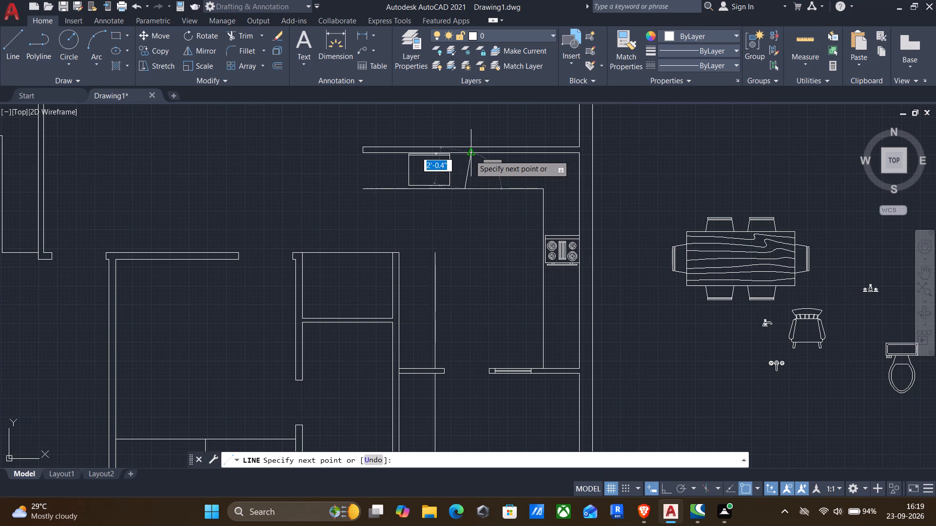
pyautogui.click(464, 155)
pyautogui.press('Return')
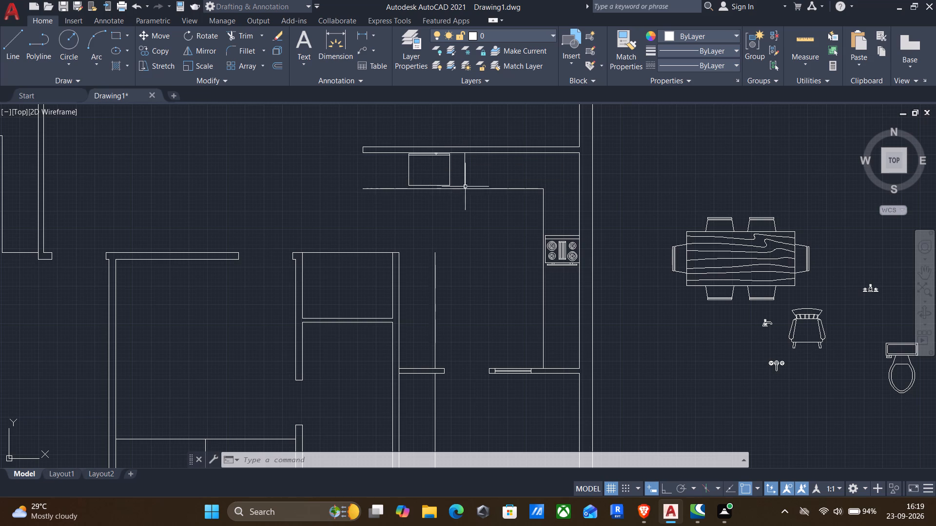
# Trim the north counter edge west of the new end line, clearing the refrigerator space.
pyautogui.write('tr')
pyautogui.press('Return')
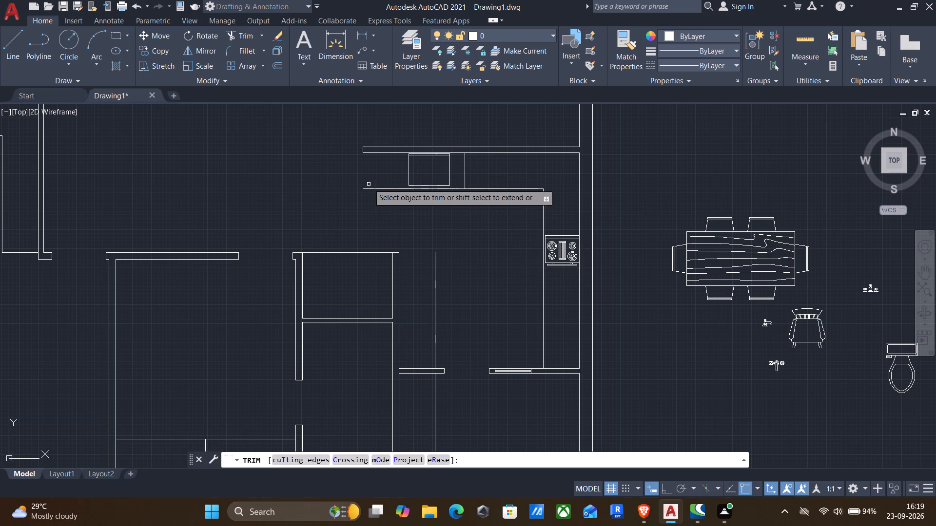
pyautogui.moveTo(373, 179); pyautogui.dragTo(405, 204)
pyautogui.press('Return')
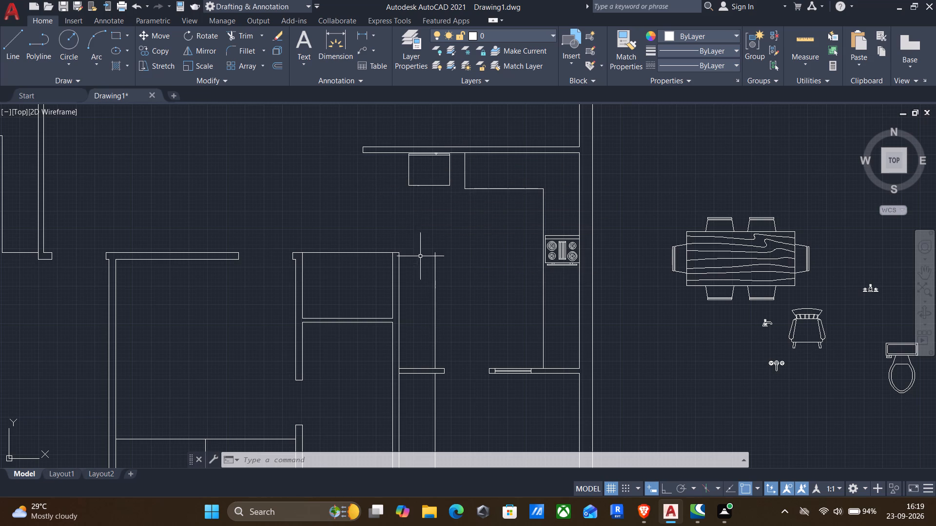
# Draw a line closing the north end of the kitchen's west counter, from its edge line to the adjoining wall corner.
pyautogui.press('l')
pyautogui.press('Return')
pyautogui.scroll(2, 435, 262)
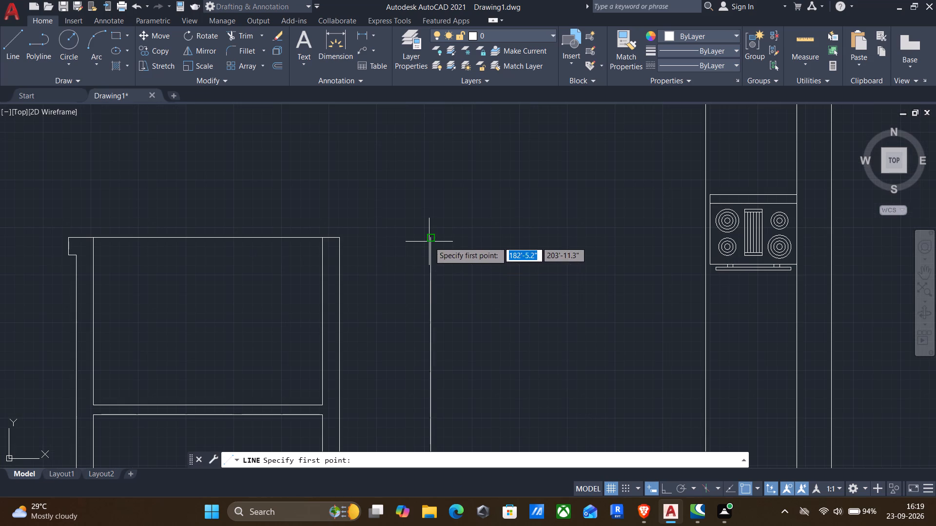
pyautogui.click(429, 242)
pyautogui.click(341, 242)
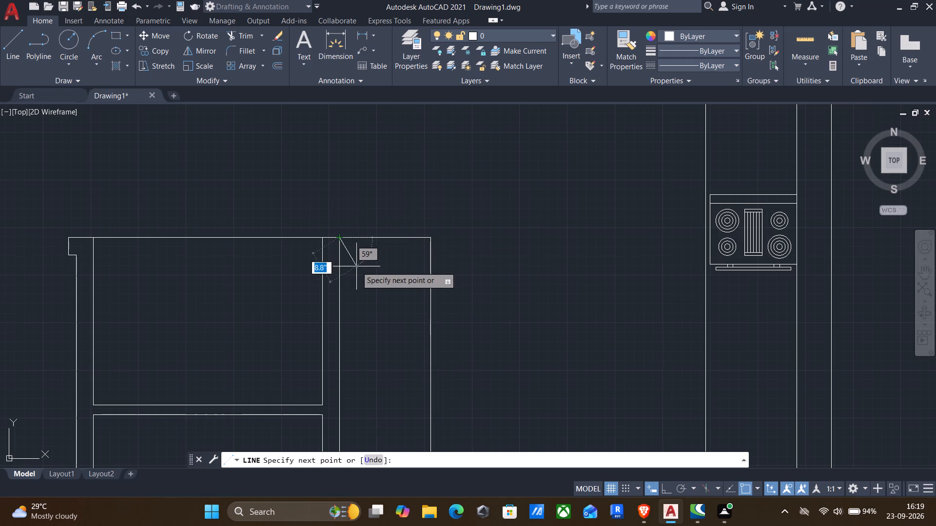
pyautogui.press('Return')
# Draw a sink rectangle about 1'-4" wide by 1'-5" high inside the kitchen's west counter.
pyautogui.scroll(-1, 363, 279)
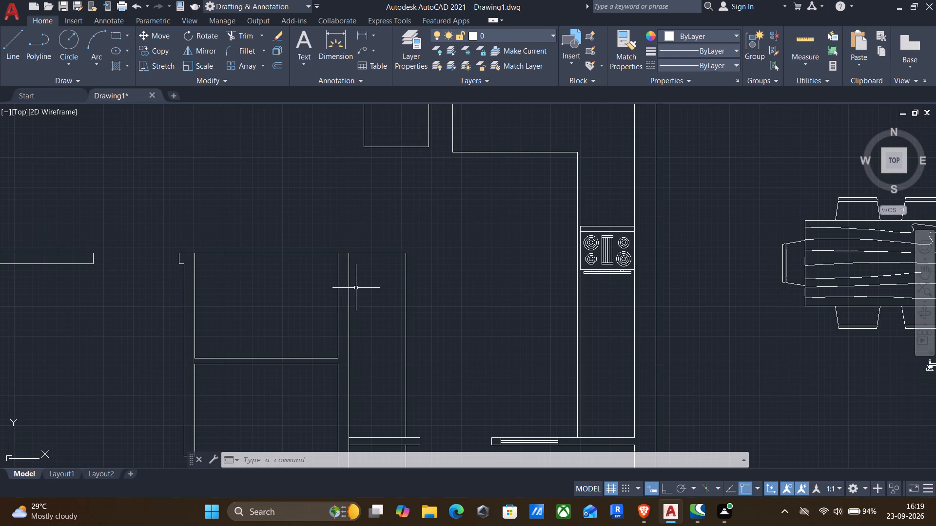
pyautogui.moveTo(370, 325); pyautogui.dragTo(375, 317, button='middle')
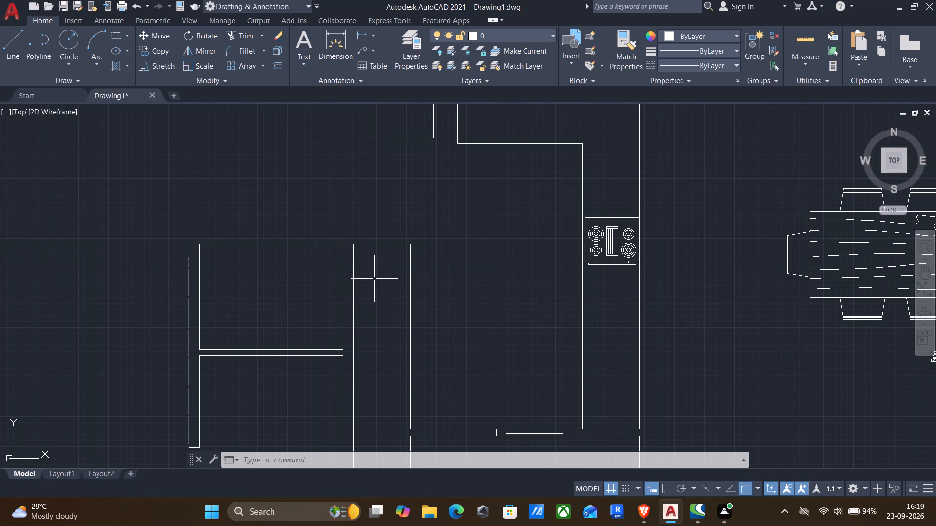
pyautogui.scroll(-1, 387, 288)
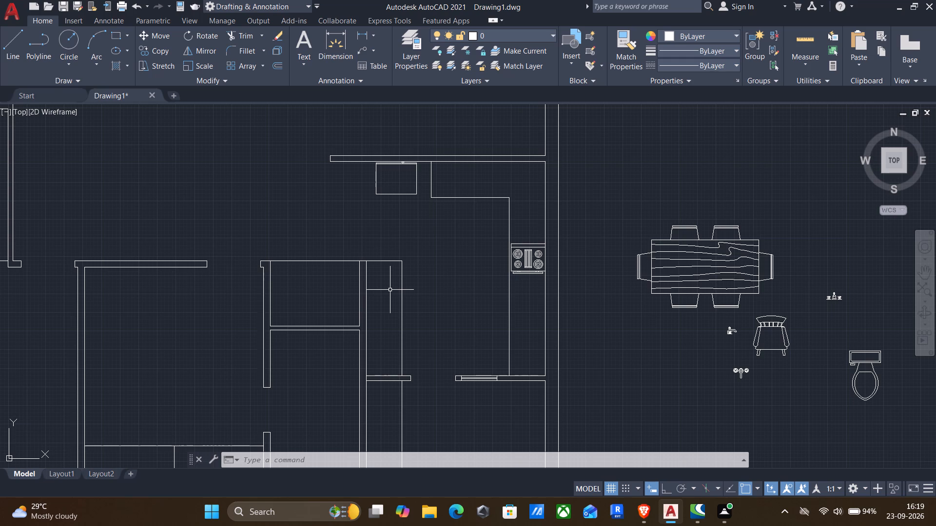
pyautogui.write('rec')
pyautogui.press('Return')
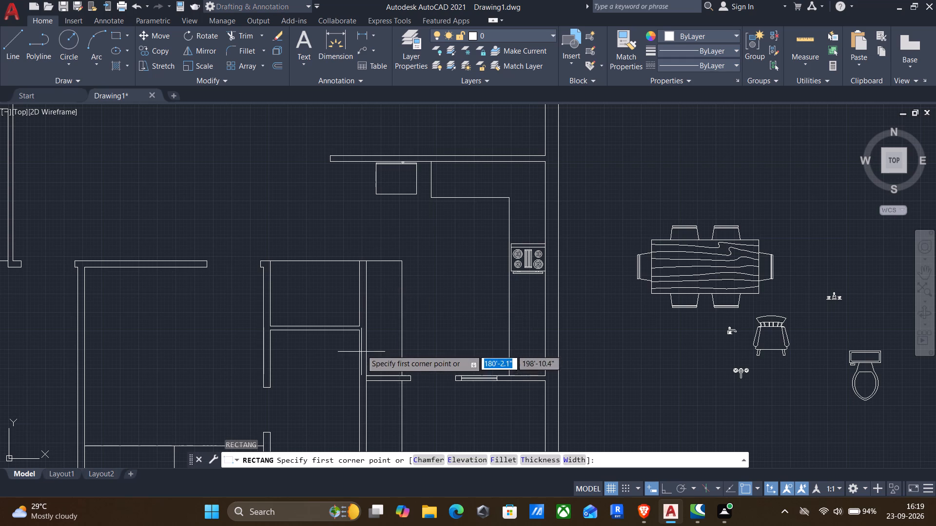
pyautogui.scroll(2, 395, 297)
pyautogui.moveTo(380, 312); pyautogui.dragTo(411, 270, button='middle')
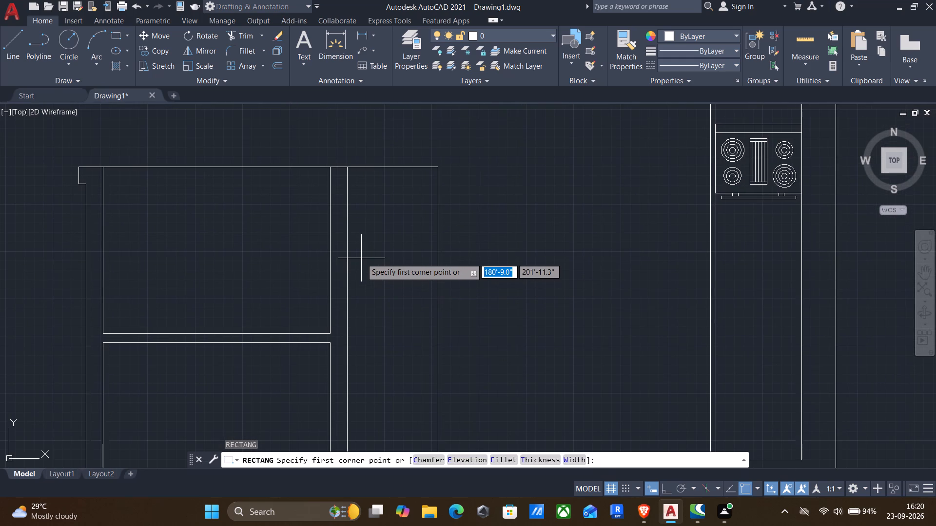
pyautogui.click(369, 267)
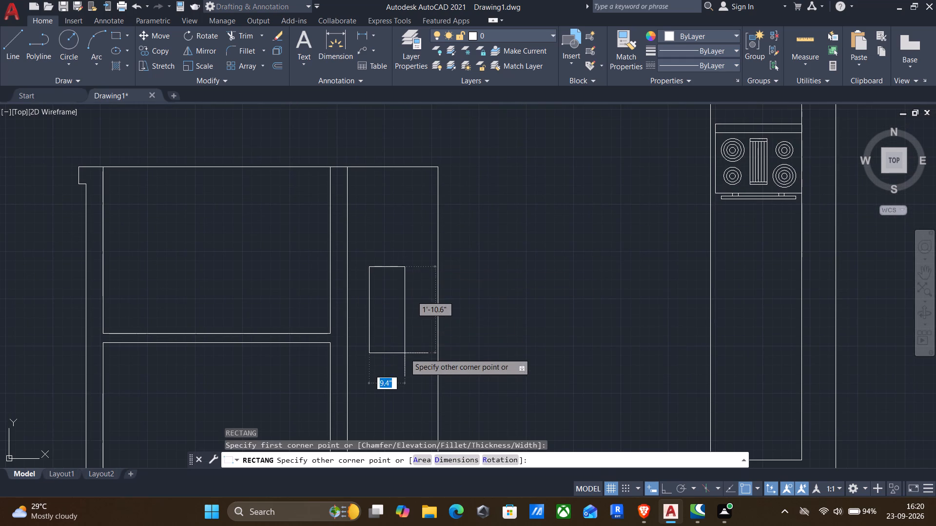
pyautogui.scroll(2, 427, 333)
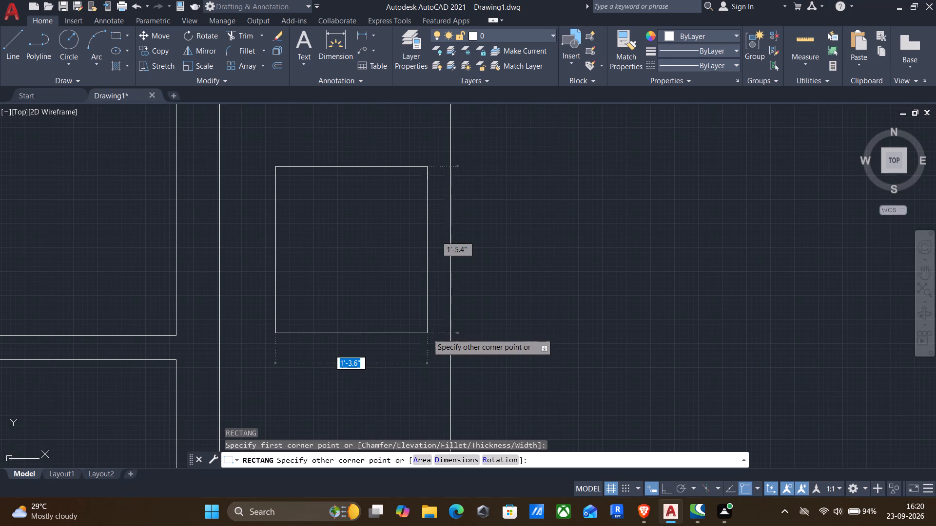
pyautogui.click(434, 328)
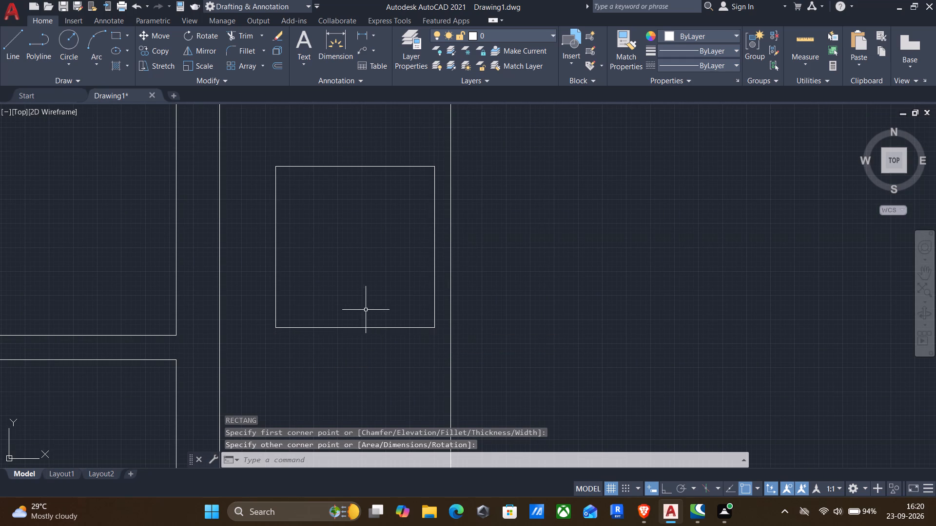
# Fillet the sink rectangle's southwest and northwest corners with a 2" radius.
pyautogui.press('f')
pyautogui.press('Return')
pyautogui.press('r')
pyautogui.press('Return')
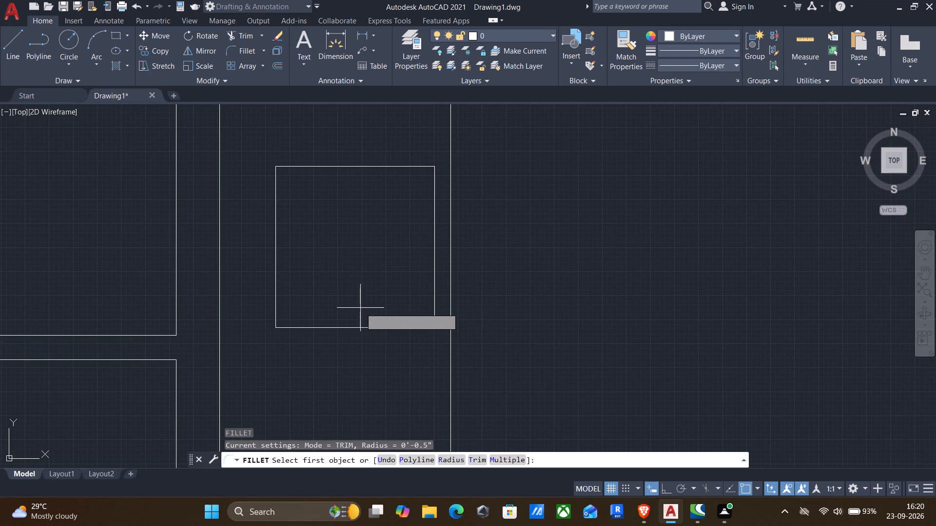
pyautogui.write('2"')
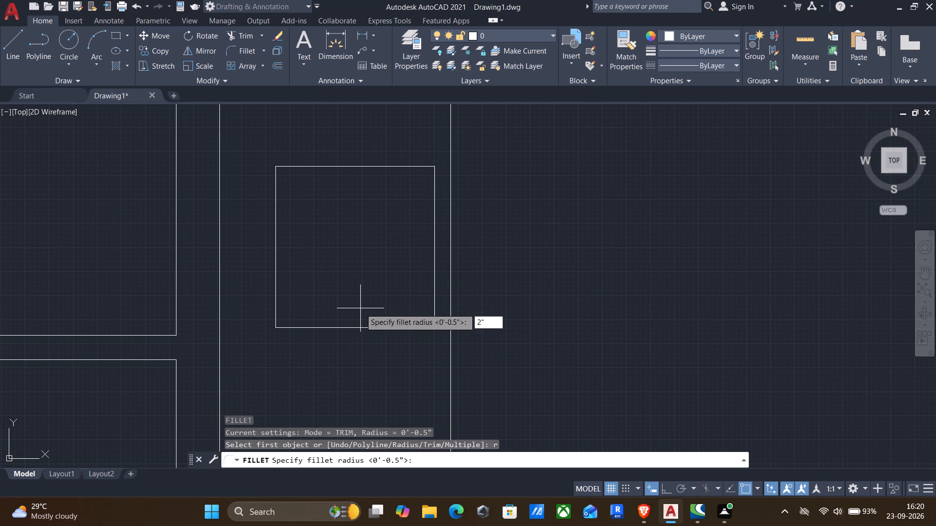
pyautogui.press('Return')
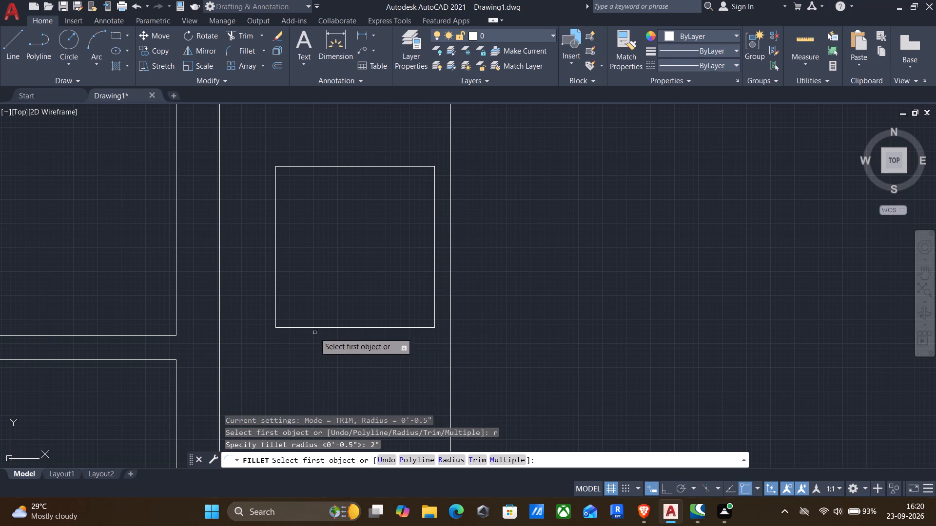
pyautogui.click(308, 327)
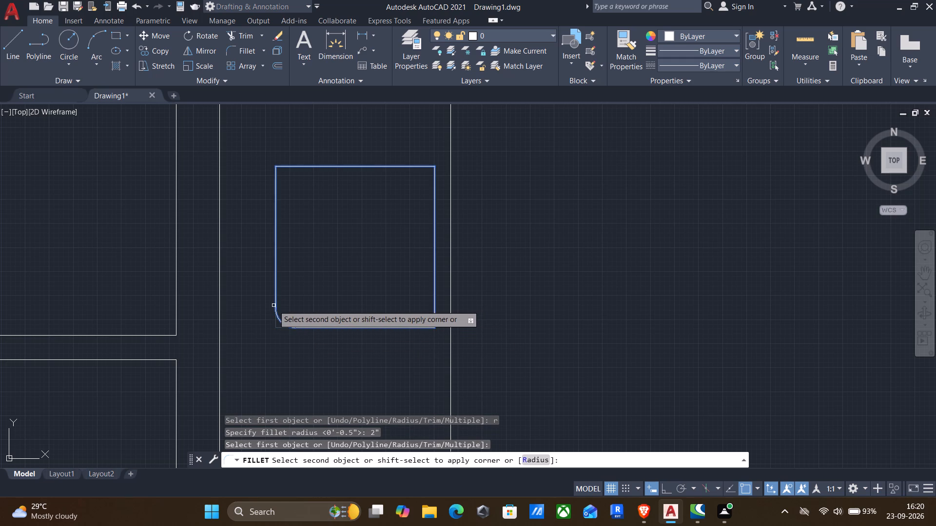
pyautogui.moveTo(276, 299); pyautogui.dragTo(276, 293)
pyautogui.press('Return')
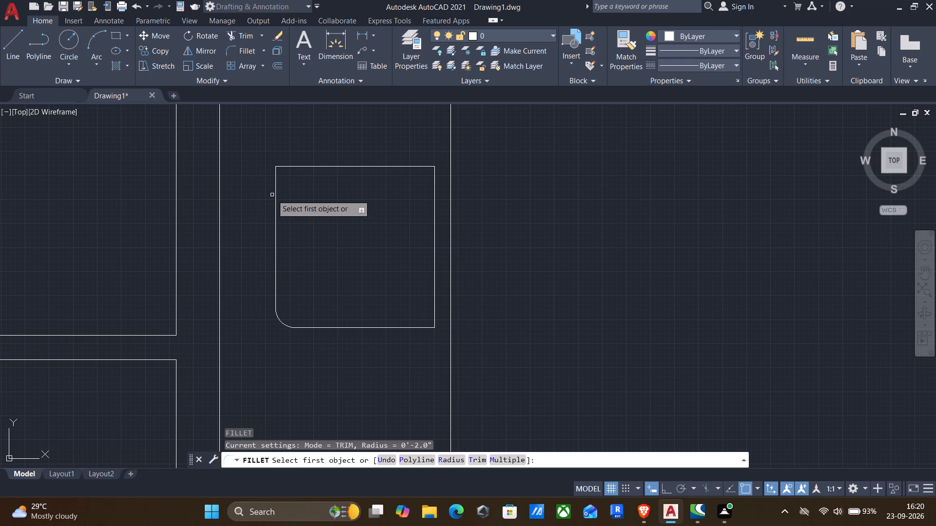
pyautogui.click(277, 183)
pyautogui.click(290, 168)
# Fillet the sink rectangle's northeast and southeast corners with the same 2" radius.
pyautogui.press('Return')
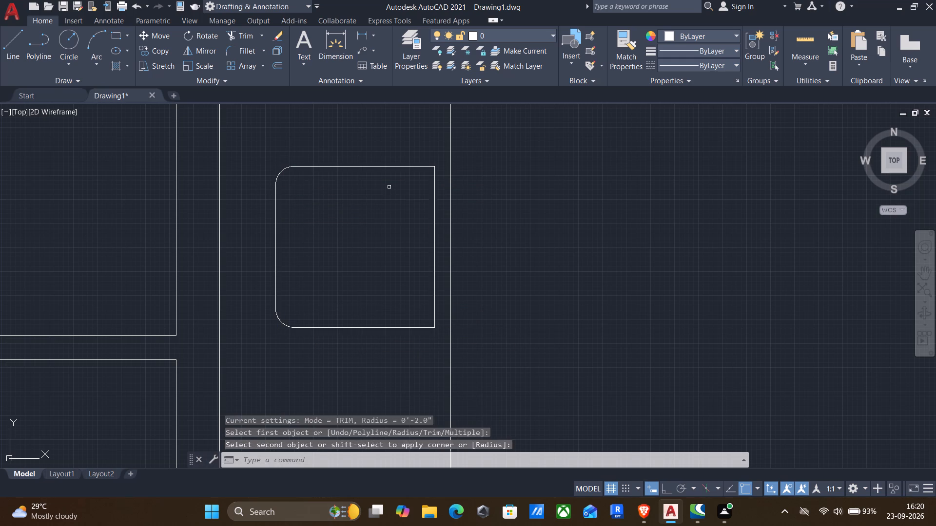
pyautogui.click(436, 227)
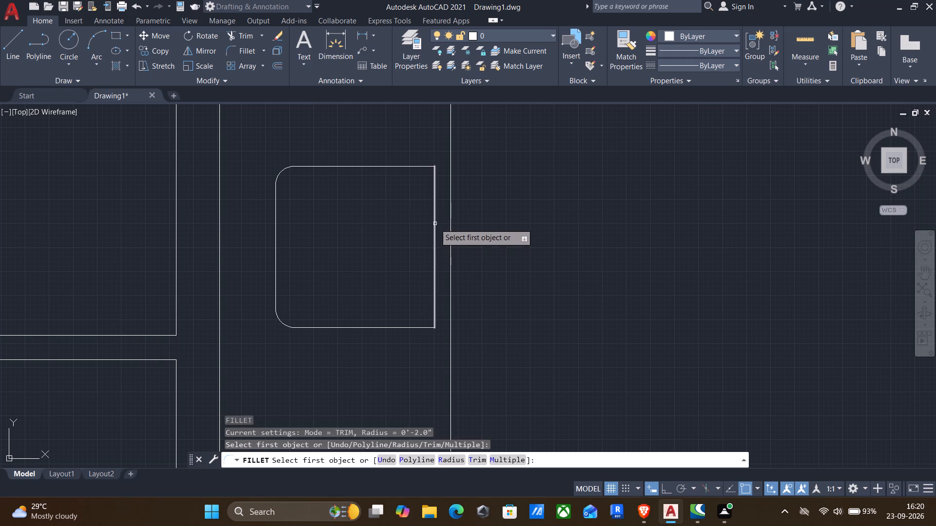
pyautogui.click(435, 224)
pyautogui.click(413, 167)
pyautogui.press('Return')
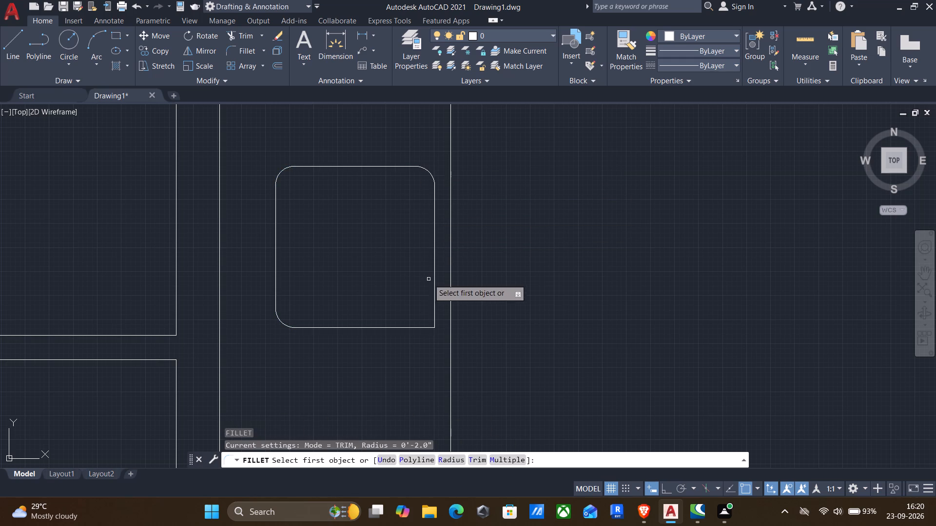
pyautogui.click(433, 284)
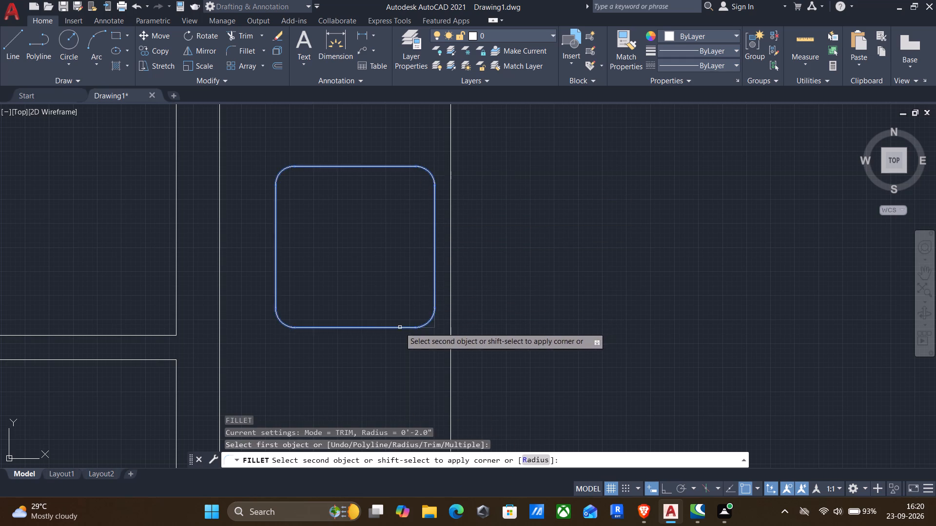
pyautogui.click(399, 327)
# Rotate the two-handle faucet block 90 degrees clockwise about its spout tip so the spout points west.
pyautogui.scroll(-3, 400, 328)
pyautogui.moveTo(479, 318); pyautogui.dragTo(309, 271, button='middle')
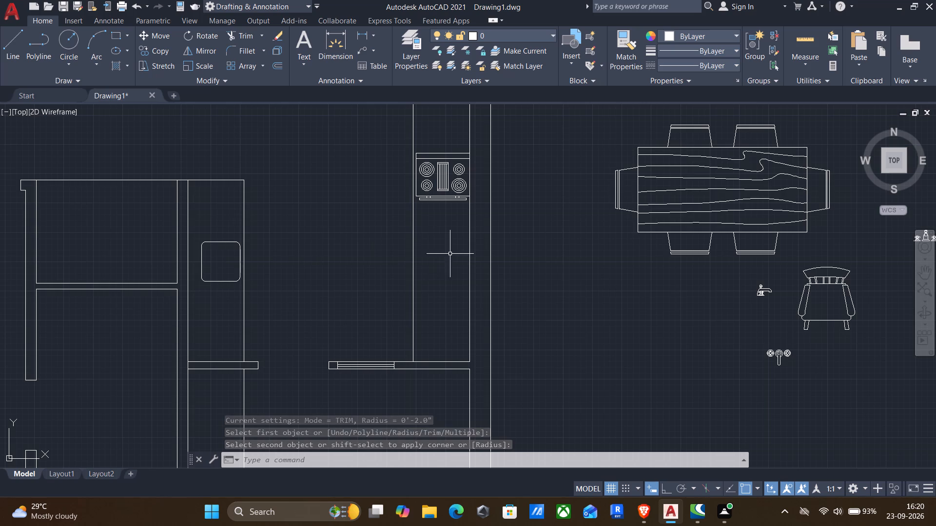
pyautogui.scroll(2, 790, 365)
pyautogui.click(782, 380)
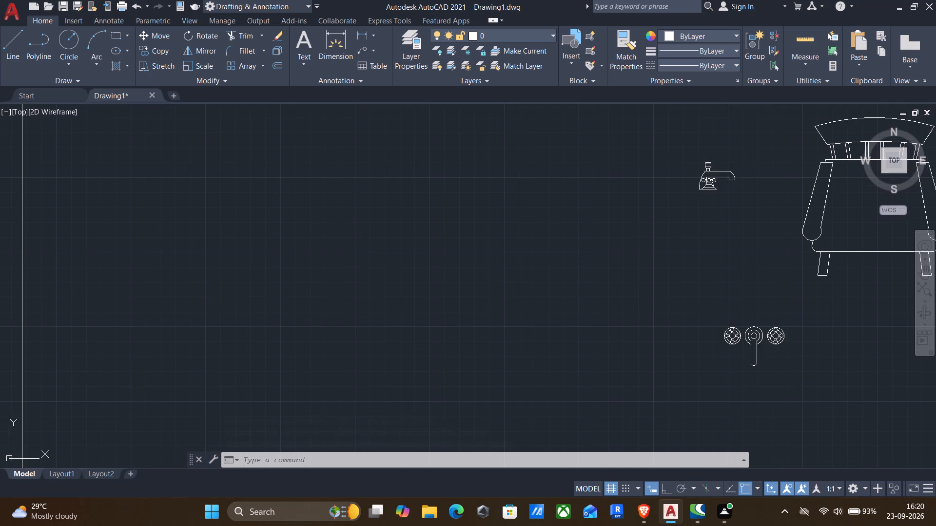
pyautogui.click(720, 351)
pyautogui.write('ro')
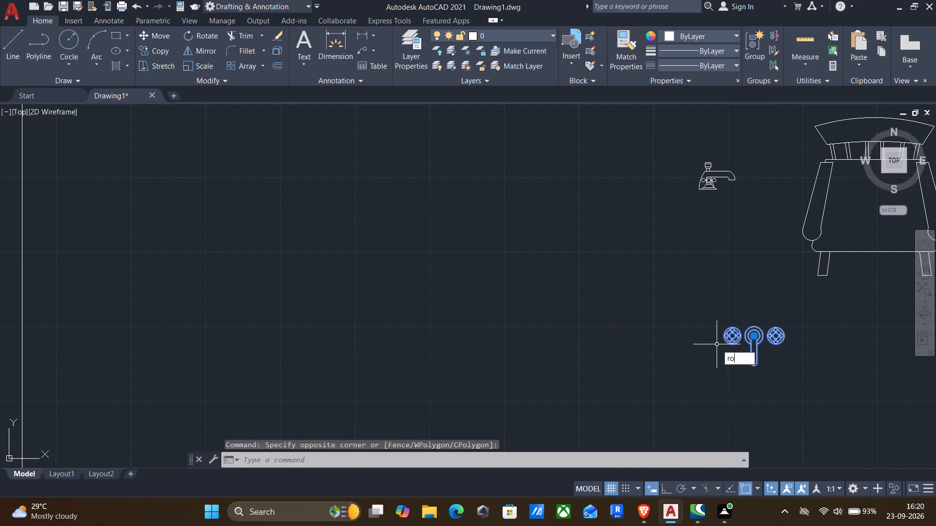
pyautogui.press('Return')
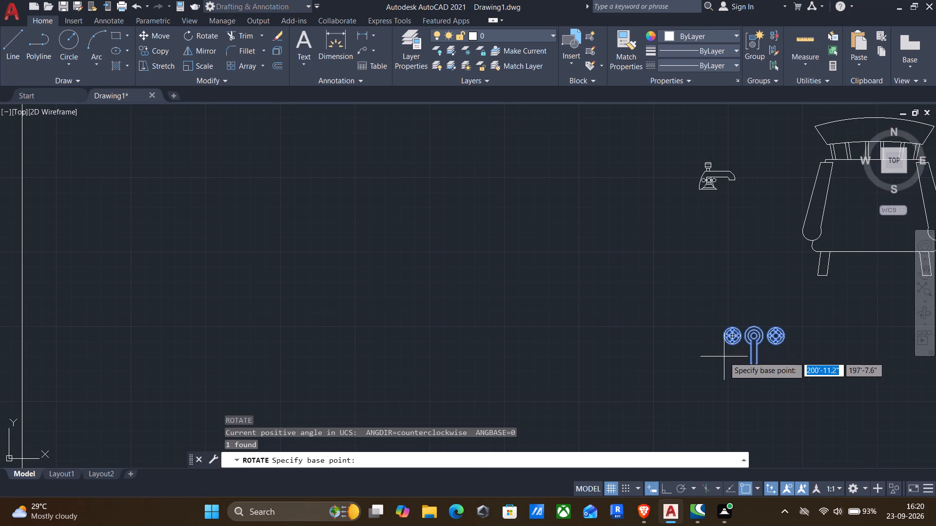
pyautogui.click(752, 372)
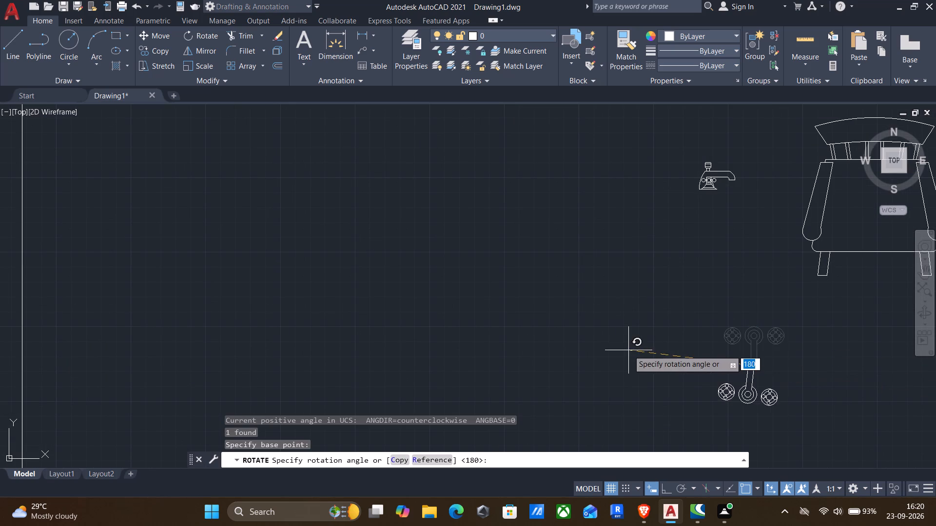
pyautogui.press('F8')
pyautogui.click(749, 394)
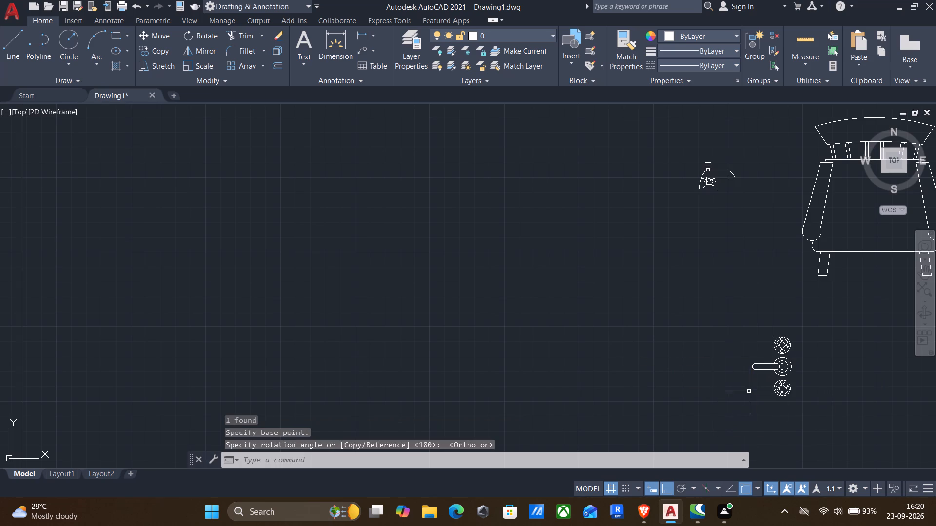
# Move the rotated faucet by its spout tip onto the sink's west side, with the spout crossing the west edge.
pyautogui.click(702, 284)
pyautogui.click(852, 419)
pyautogui.press('m')
pyautogui.press('Return')
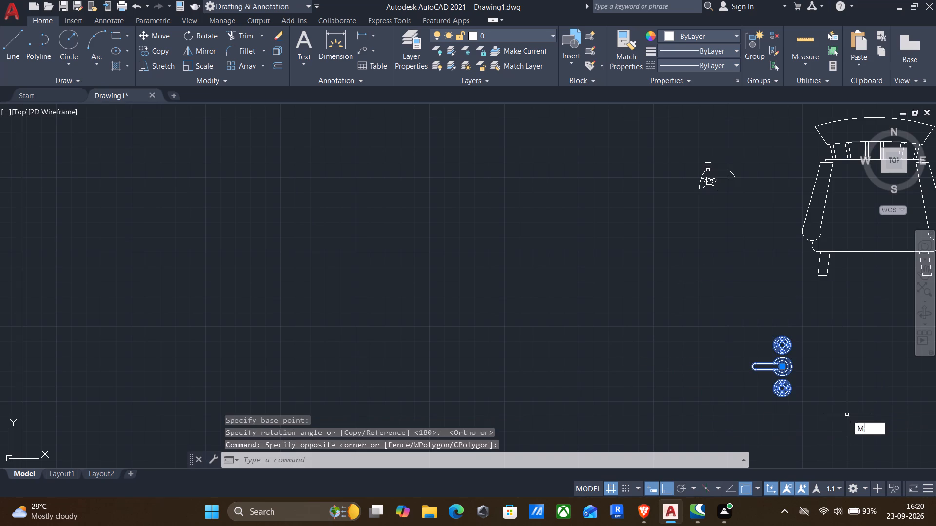
pyautogui.scroll(3, 813, 398)
pyautogui.click(554, 277)
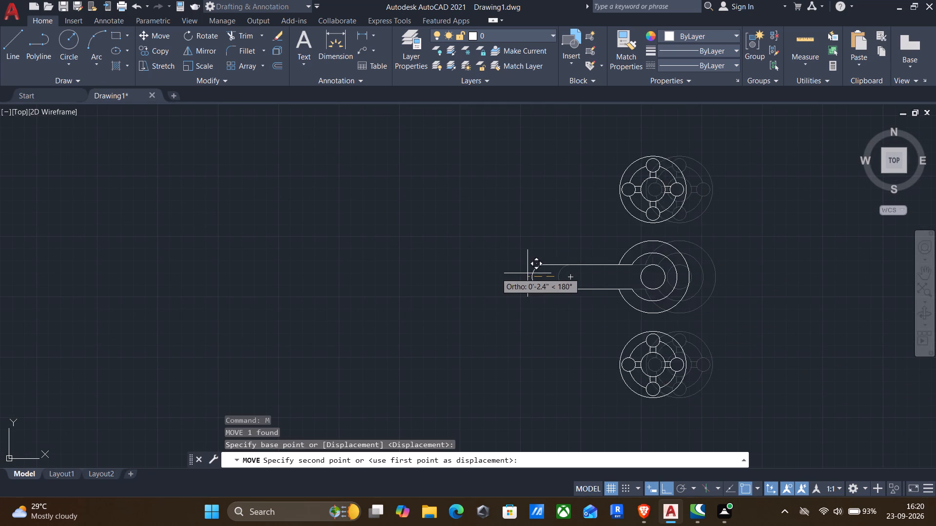
pyautogui.press('F8')
pyautogui.scroll(-3, 496, 277)
pyautogui.moveTo(480, 266); pyautogui.dragTo(487, 268, button='middle')
pyautogui.moveTo(510, 275); pyautogui.dragTo(572, 300, button='middle')
pyautogui.scroll(-1, 76, 228)
pyautogui.moveTo(106, 236); pyautogui.dragTo(108, 237, button='middle')
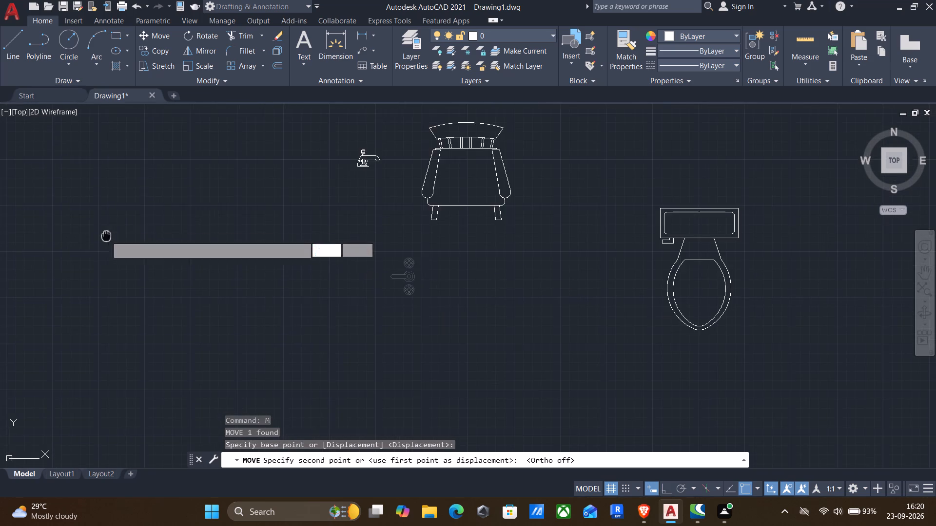
pyautogui.moveTo(108, 237); pyautogui.dragTo(733, 466, button='middle')
pyautogui.moveTo(213, 340); pyautogui.dragTo(430, 286, button='middle')
pyautogui.scroll(2, 352, 292)
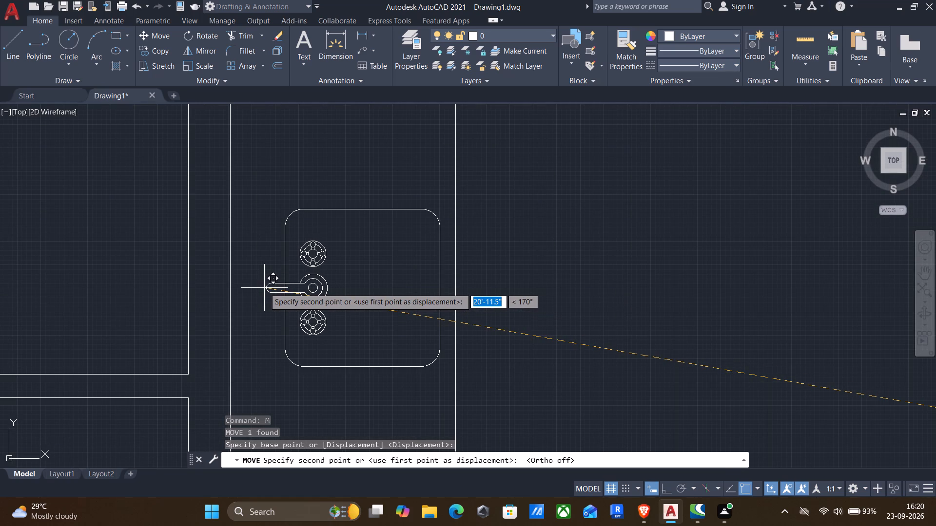
pyautogui.click(264, 288)
pyautogui.scroll(-2, 305, 316)
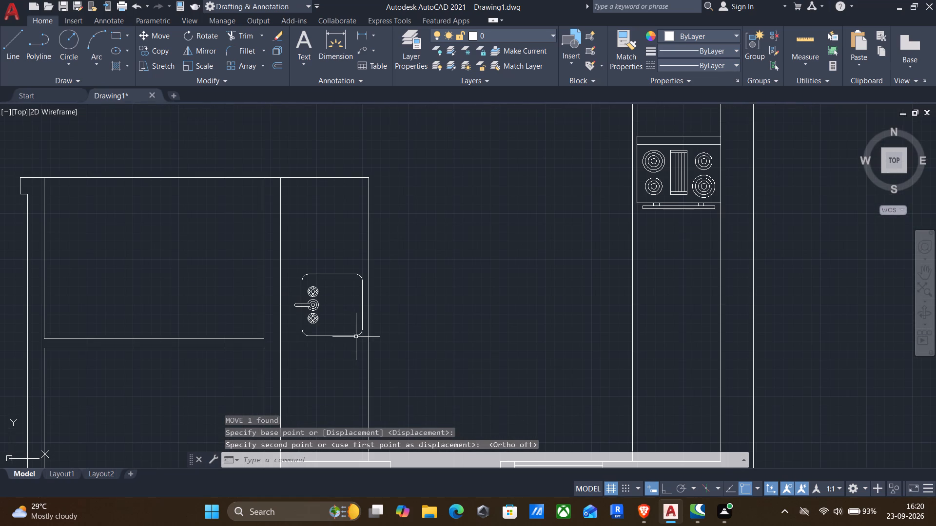
# Draw two concentric drain circles at the centre of the sink, the outer about 1.7" in radius with a smaller one inside.
pyautogui.scroll(-1, 347, 316)
pyautogui.moveTo(425, 343); pyautogui.dragTo(418, 312, button='middle')
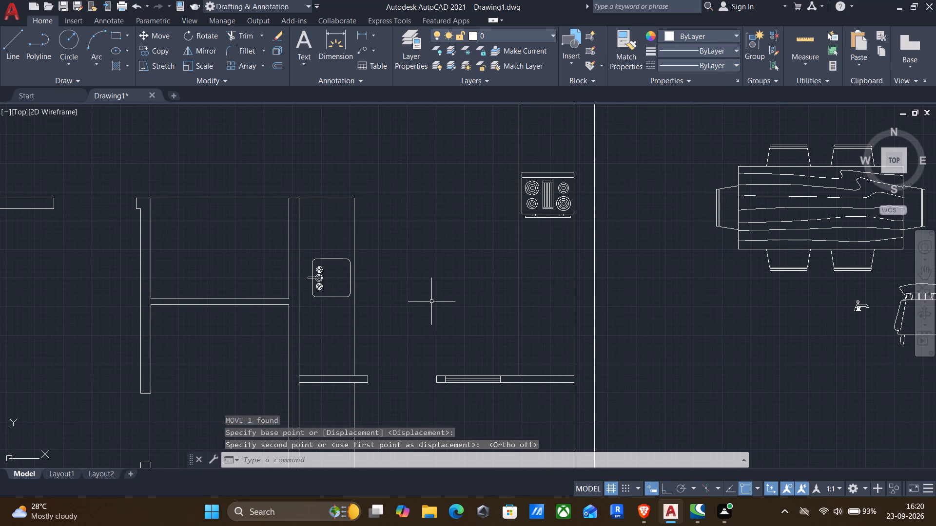
pyautogui.press('c')
pyautogui.press('Return')
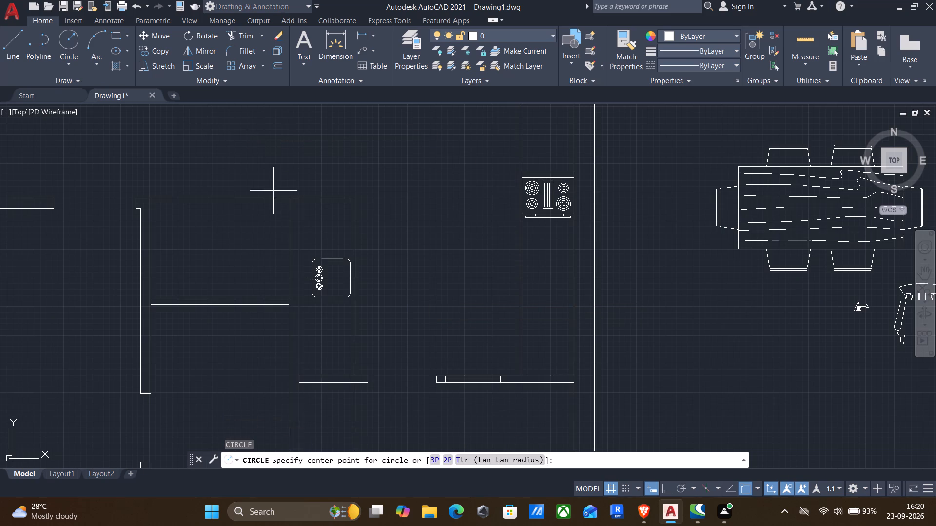
pyautogui.click(333, 280)
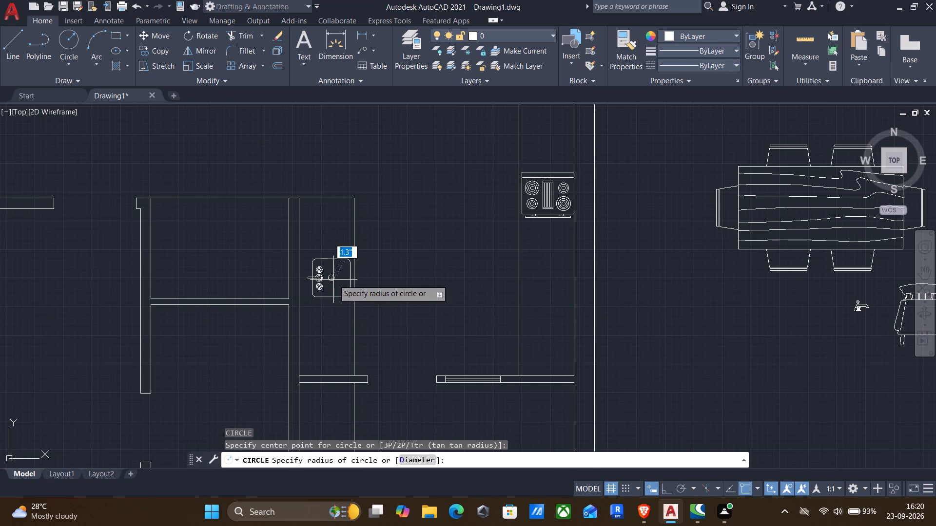
pyautogui.scroll(2, 333, 280)
pyautogui.click(332, 280)
pyautogui.scroll(2, 329, 279)
pyautogui.press('Return')
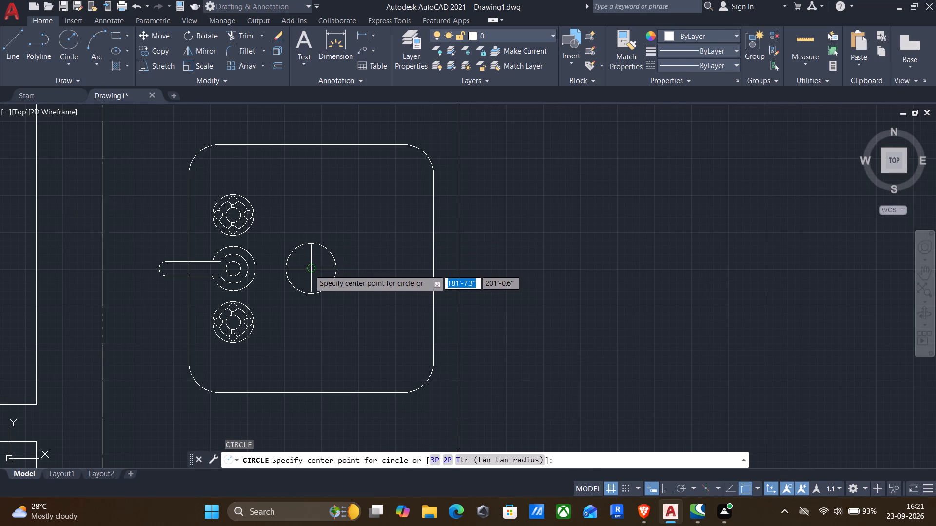
pyautogui.click(309, 270)
pyautogui.click(312, 276)
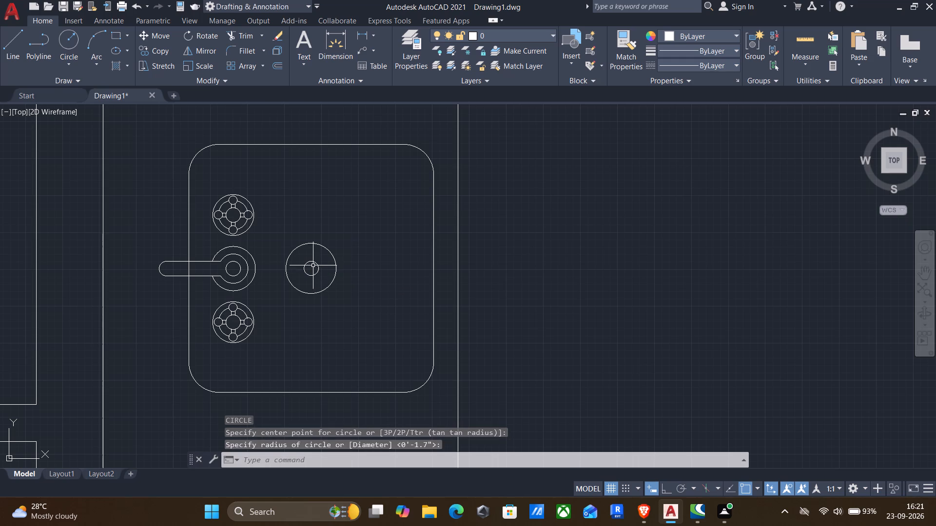
pyautogui.press('Return')
pyautogui.press('Escape')
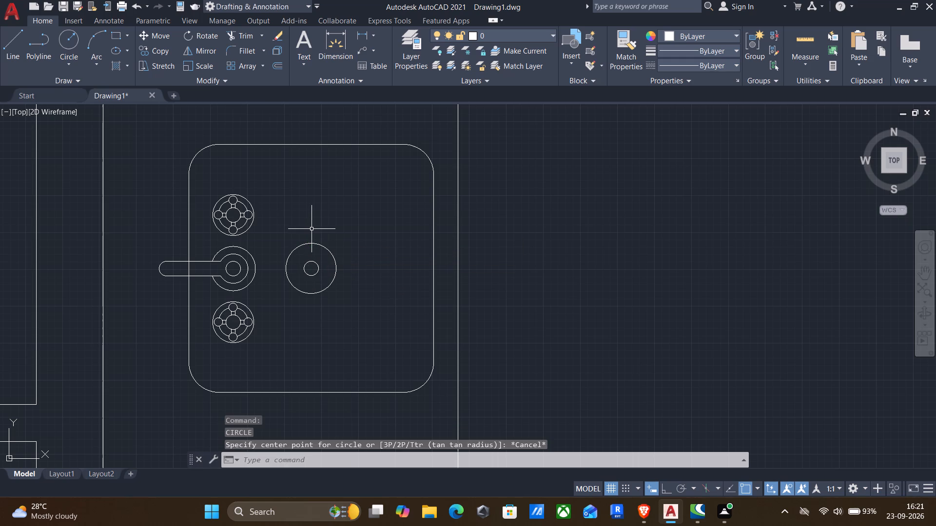
# Draw a vertical and a horizontal line across the outer drain circle between its opposite quadrants, forming a cross.
pyautogui.press('l')
pyautogui.press('Return')
pyautogui.click(309, 245)
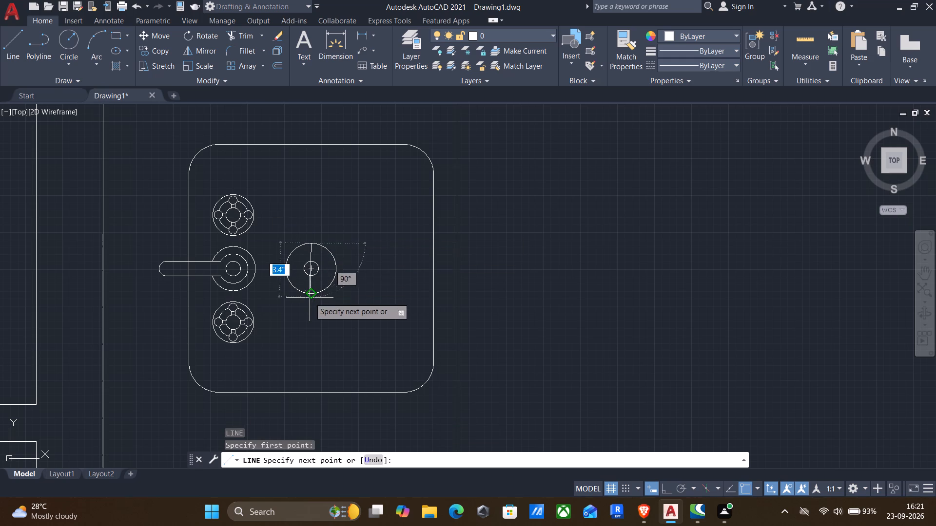
pyautogui.moveTo(309, 299); pyautogui.dragTo(313, 291)
pyautogui.press('Return')
pyautogui.press('Return')
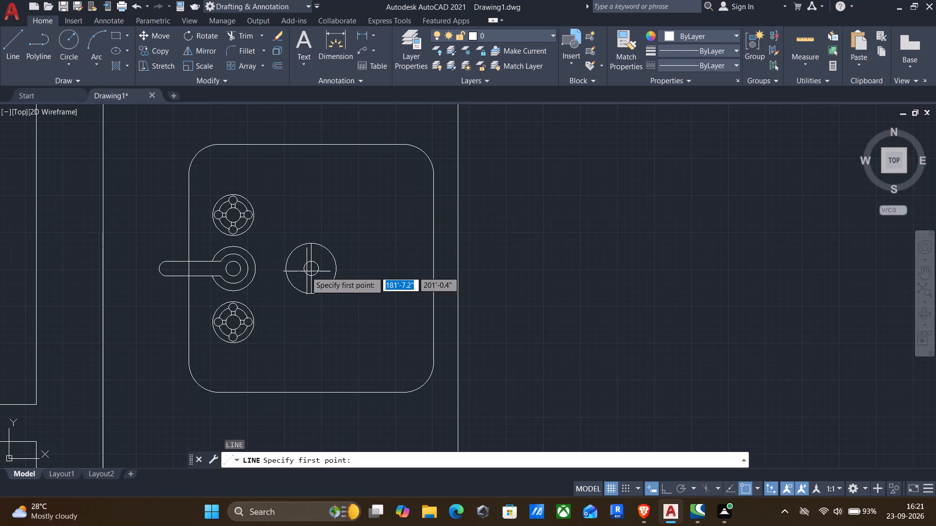
pyautogui.click(289, 270)
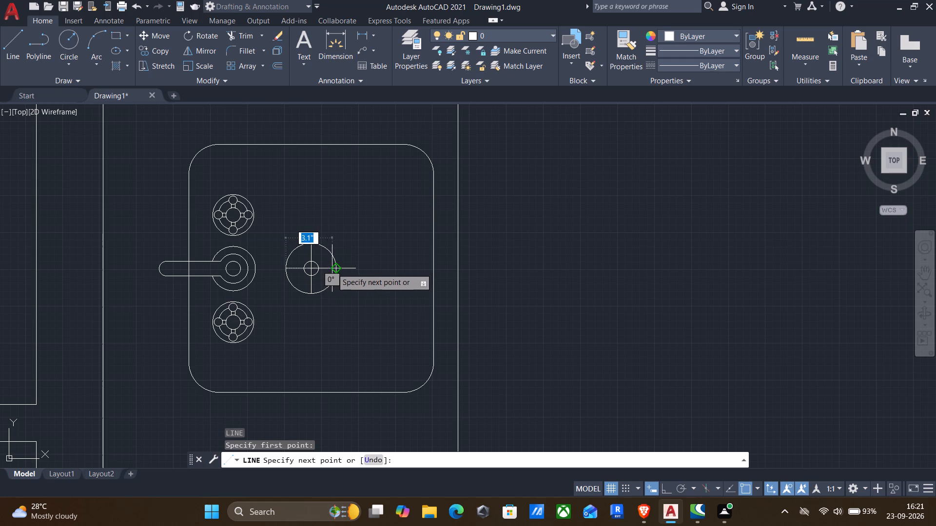
pyautogui.click(332, 268)
pyautogui.press('Return')
# Delete the vertical counter line near the west wall of the room south of the kitchen.
pyautogui.scroll(-2, 331, 279)
pyautogui.moveTo(331, 296); pyautogui.dragTo(329, 257, button='middle')
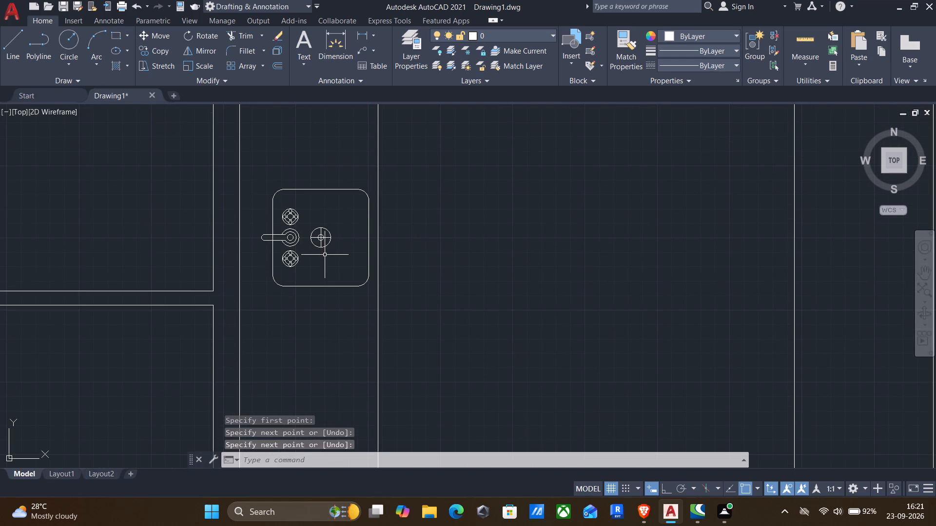
pyautogui.scroll(-2, 325, 255)
pyautogui.moveTo(368, 276); pyautogui.dragTo(360, 273, button='middle')
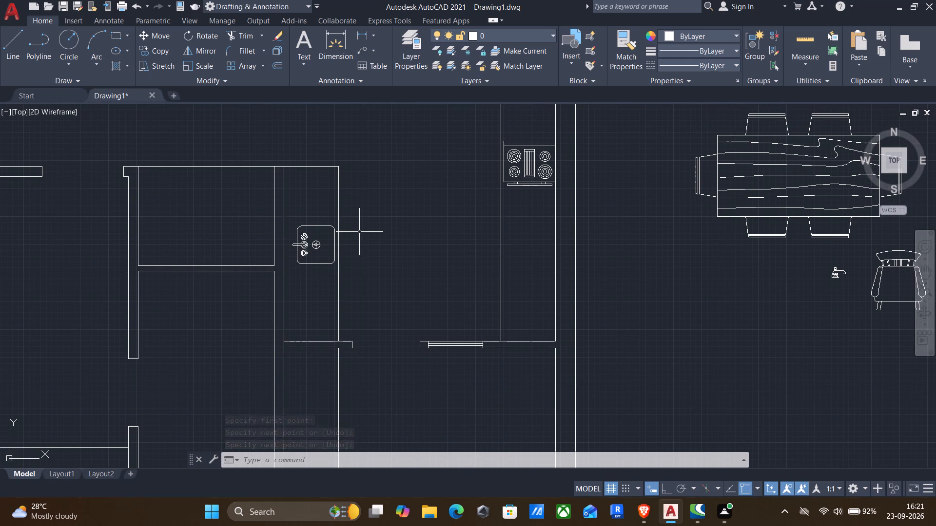
pyautogui.moveTo(404, 360); pyautogui.dragTo(408, 343, button='middle')
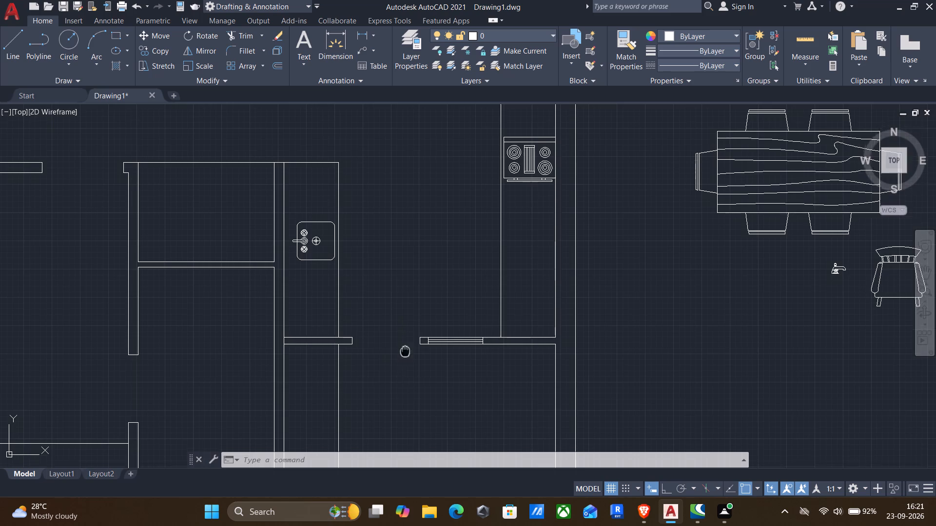
pyautogui.moveTo(408, 343); pyautogui.dragTo(445, 203, button='middle')
pyautogui.moveTo(417, 271); pyautogui.dragTo(449, 272, button='middle')
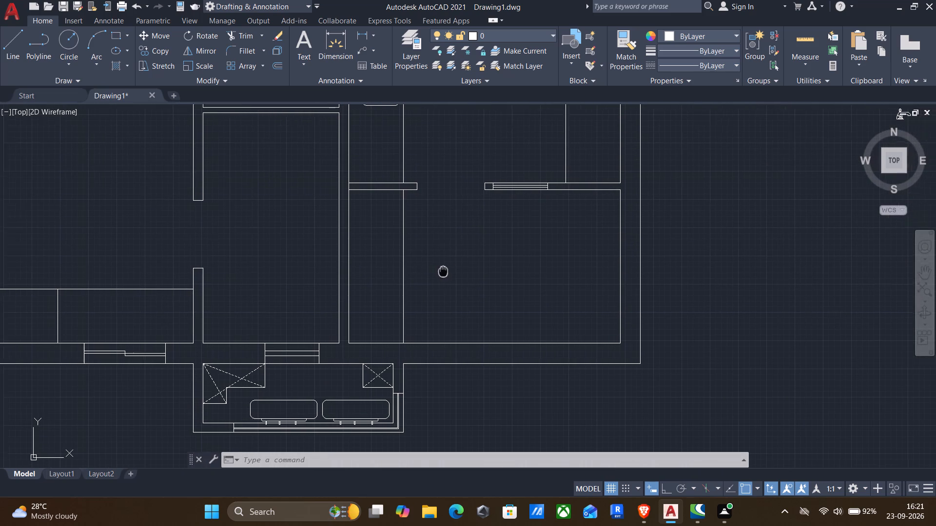
pyautogui.moveTo(449, 272); pyautogui.dragTo(478, 282, button='middle')
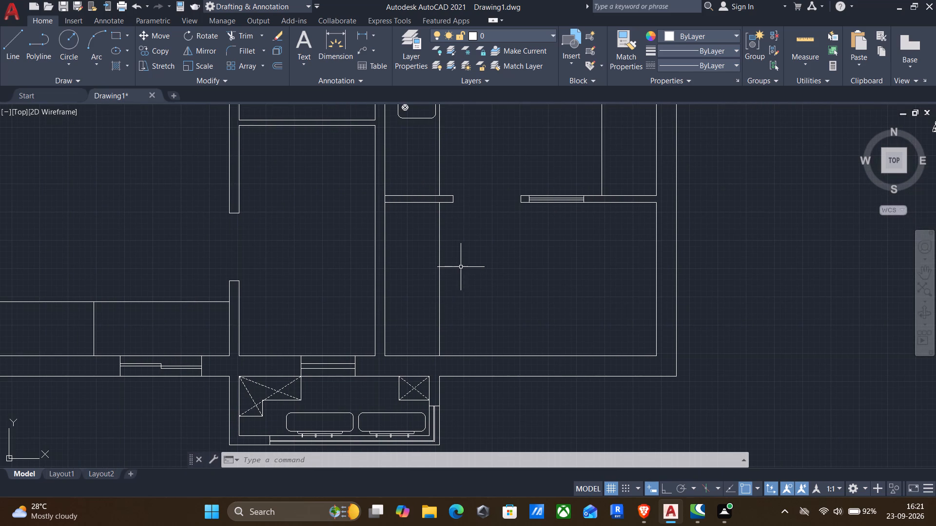
pyautogui.moveTo(461, 267); pyautogui.dragTo(492, 264, button='middle')
pyautogui.click(473, 283)
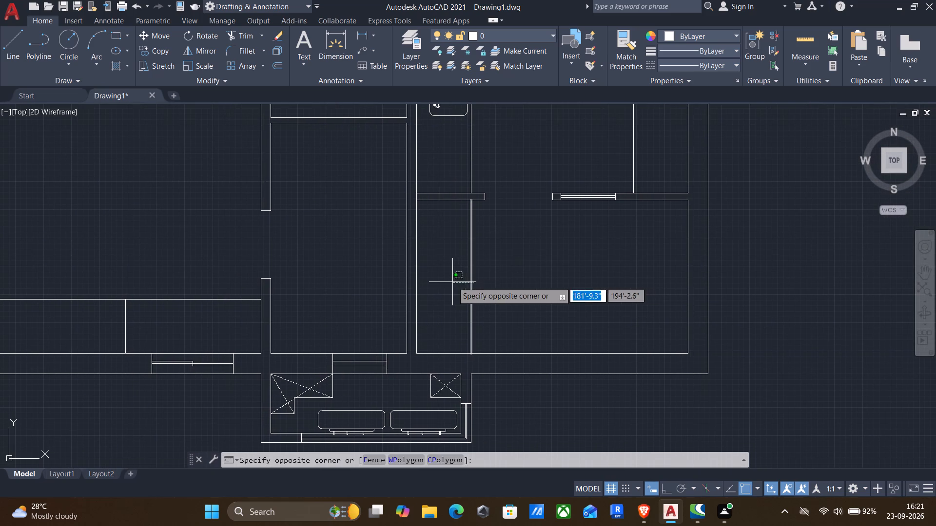
pyautogui.click(452, 282)
pyautogui.press('Delete')
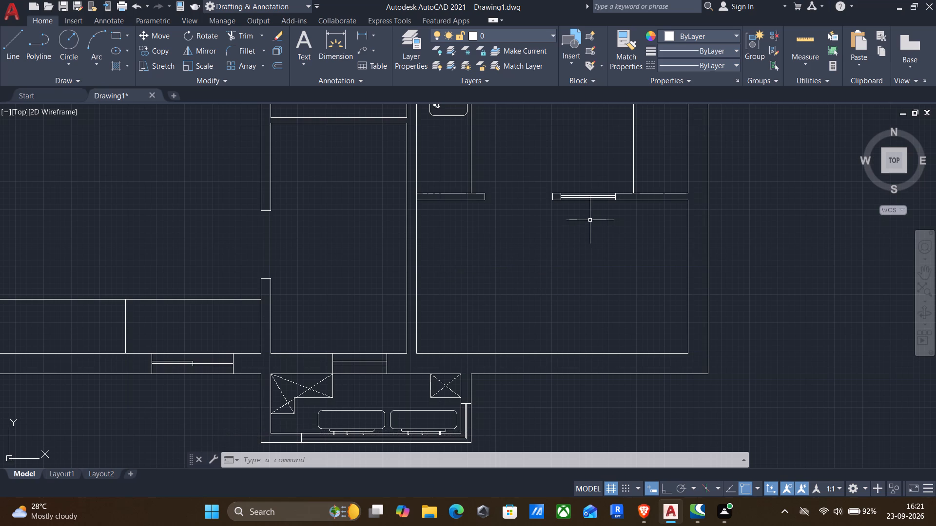
# With Ortho on, draw a vertical counter line from the window's southeast corner to the inner face of the south room's south wall.
pyautogui.moveTo(18, 31); pyautogui.dragTo(26, 38)
pyautogui.click(661, 489)
pyautogui.click(663, 485)
pyautogui.click(6, 41)
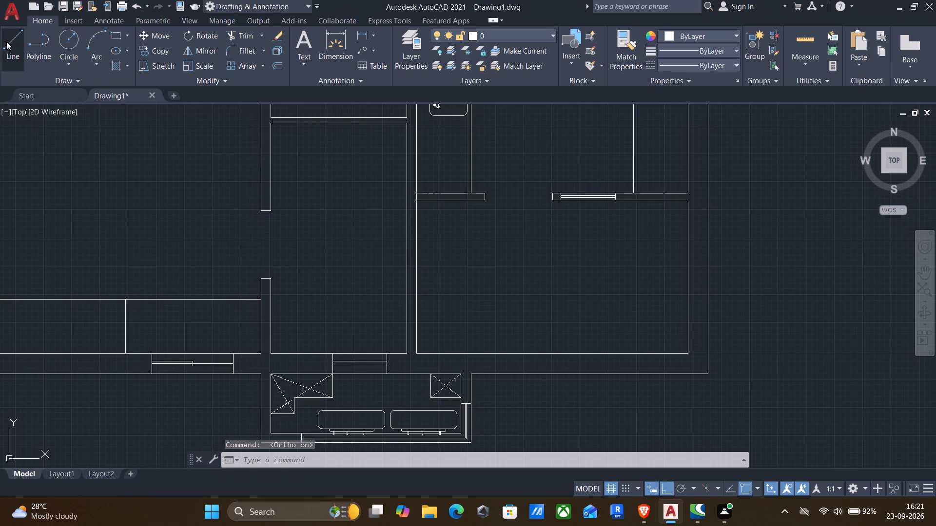
pyautogui.click(608, 199)
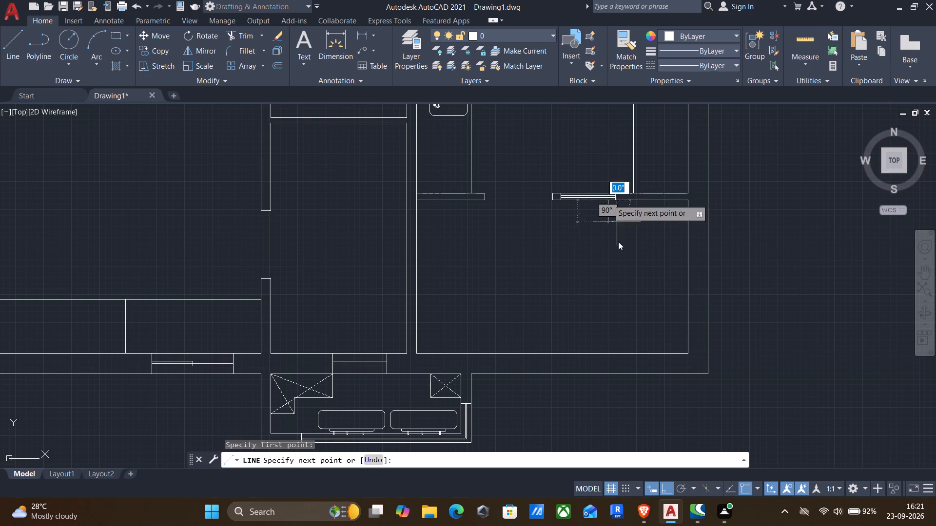
pyautogui.scroll(1, 633, 362)
pyautogui.click(589, 349)
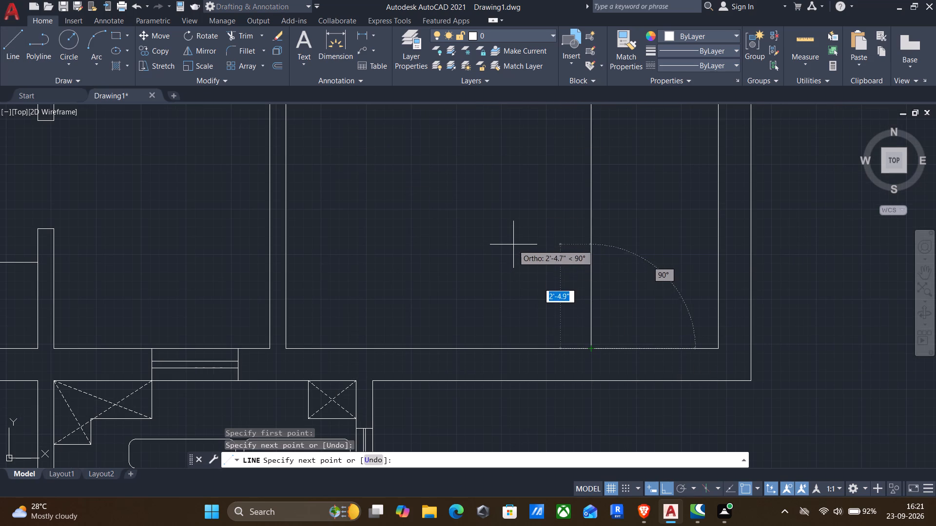
pyautogui.press('Return')
# Copy the sink's faucet by its spout tip into the empty area east of the floor plan, below the spare blocks.
pyautogui.scroll(-3, 509, 243)
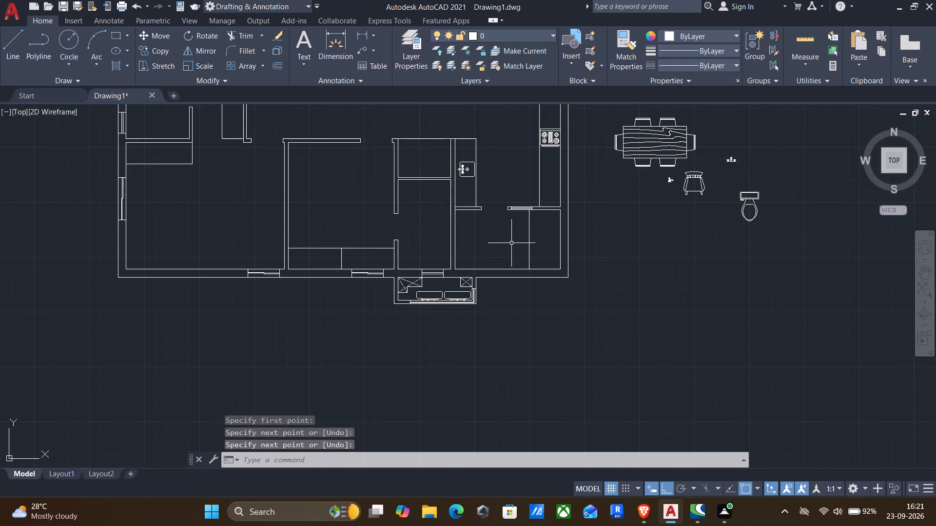
pyautogui.scroll(4, 699, 170)
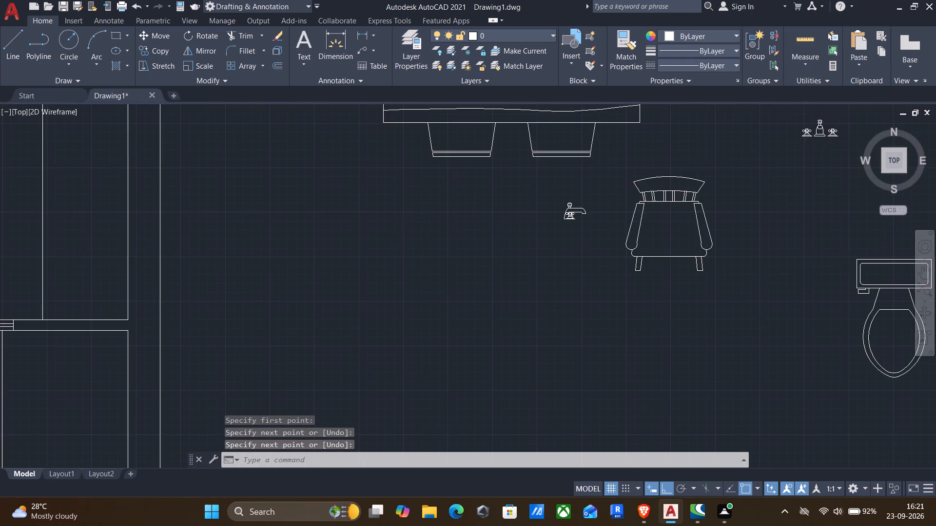
pyautogui.scroll(-2, 698, 173)
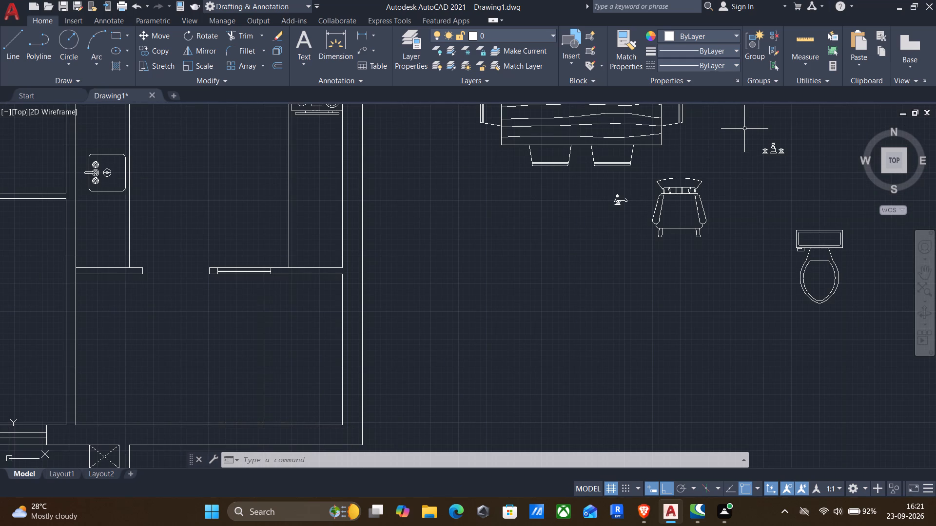
pyautogui.moveTo(535, 269); pyautogui.dragTo(654, 304, button='middle')
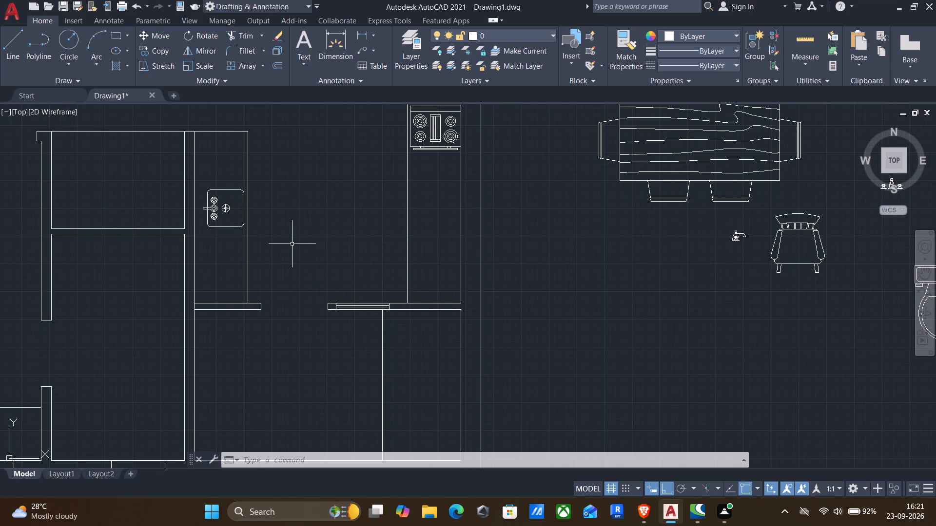
pyautogui.click(213, 204)
pyautogui.write('co')
pyautogui.press('Return')
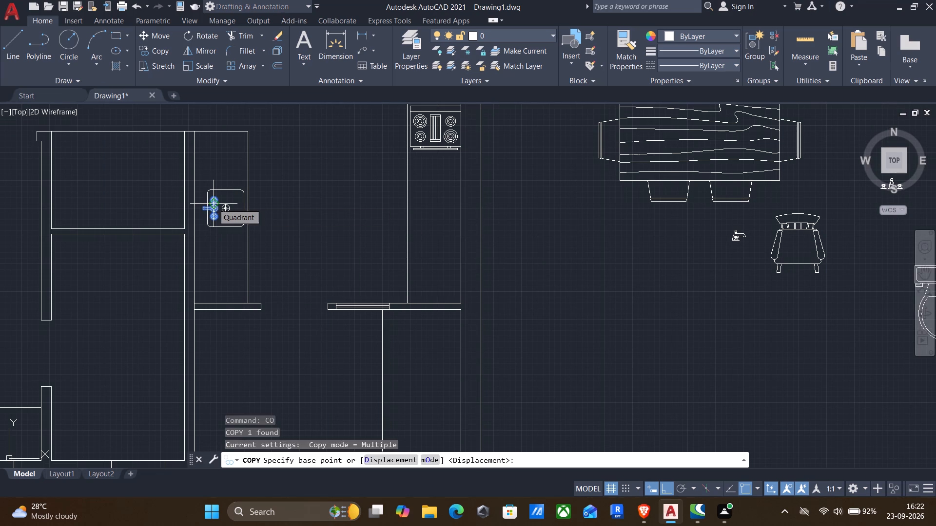
pyautogui.click(203, 206)
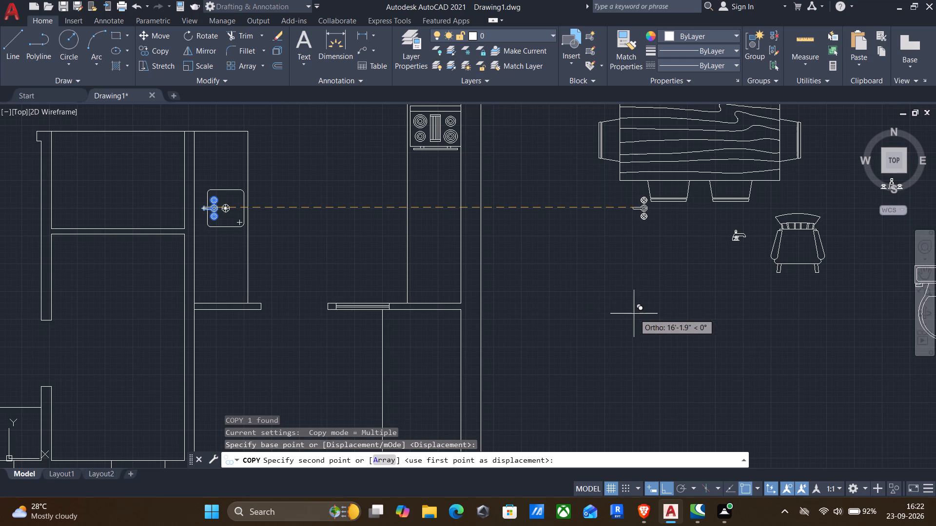
pyautogui.press('F8')
pyautogui.click(634, 379)
pyautogui.press('Return')
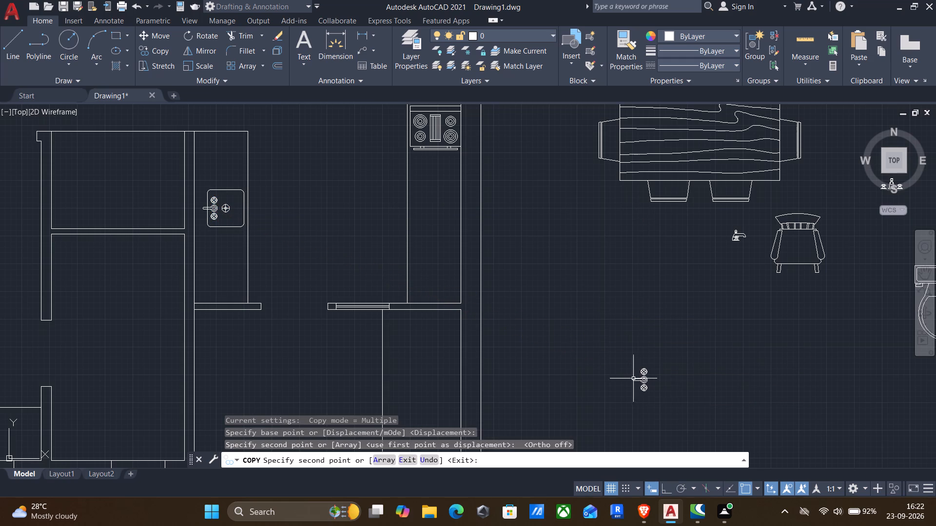
# Mirror the copied faucet about a vertical line just west of it, keeping the source faucet.
pyautogui.write('mi')
pyautogui.press('Return')
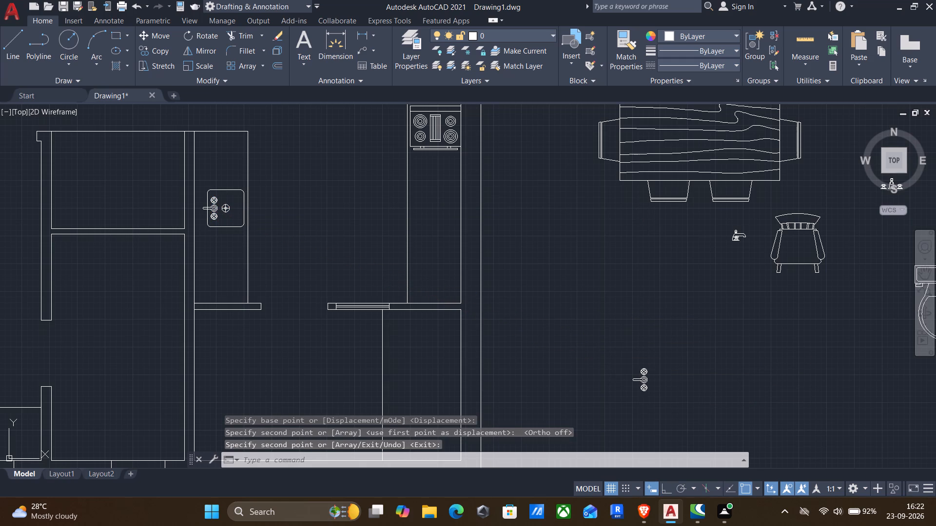
pyautogui.moveTo(610, 338); pyautogui.dragTo(654, 388)
pyautogui.click(668, 406)
pyautogui.press('Return')
pyautogui.moveTo(615, 354); pyautogui.dragTo(616, 362)
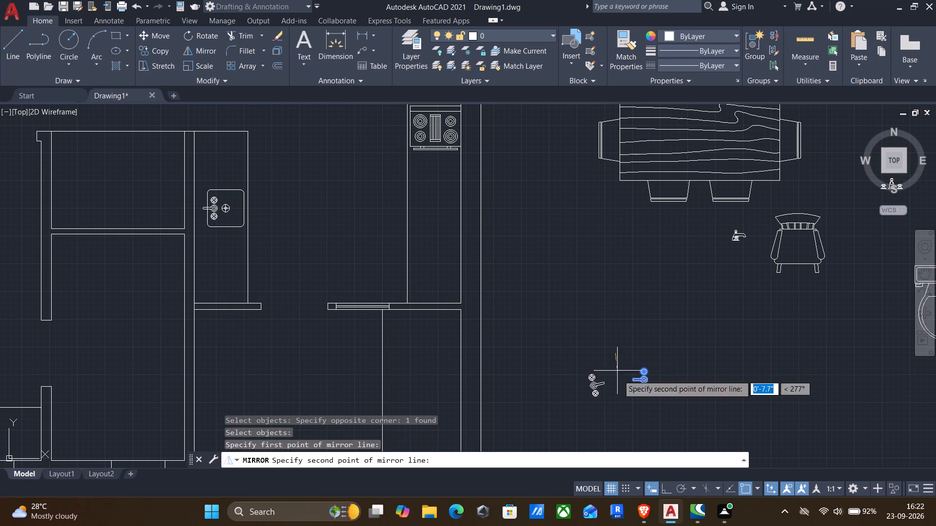
pyautogui.press('F8')
pyautogui.click(614, 431)
pyautogui.press('Return')
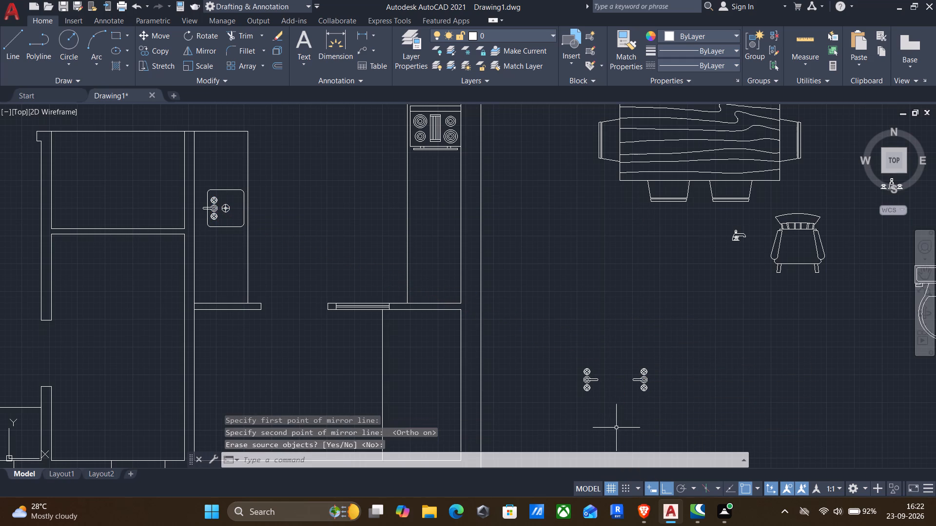
# With Ortho off, move the mirrored faucet by its spout tip onto the inner face of the south room's east wall.
pyautogui.moveTo(623, 431); pyautogui.dragTo(597, 332)
pyautogui.scroll(1, 574, 338)
pyautogui.moveTo(573, 339); pyautogui.dragTo(542, 184, button='middle')
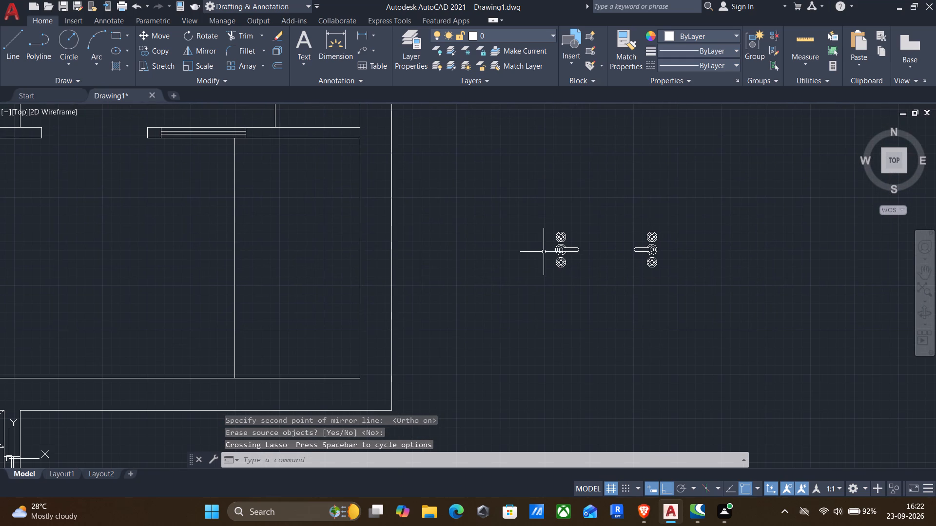
pyautogui.click(587, 269)
pyautogui.click(531, 217)
pyautogui.press('m')
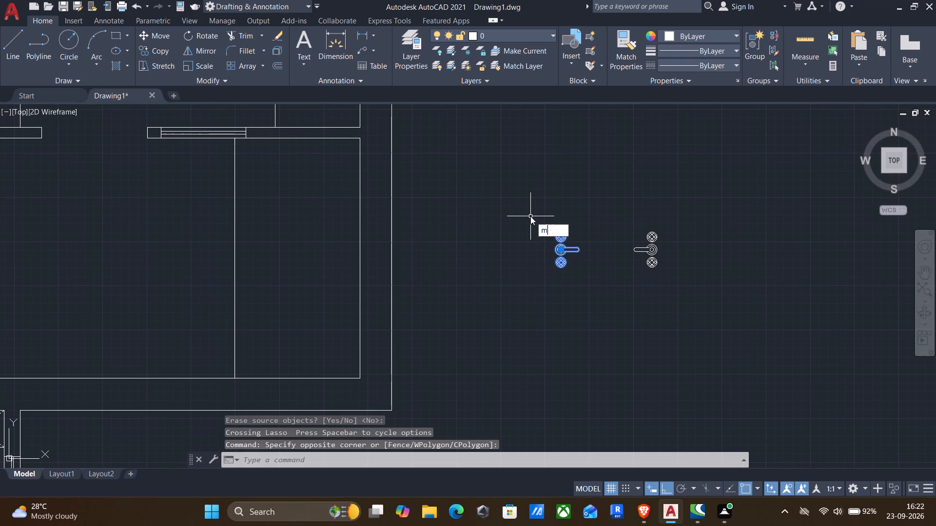
pyautogui.press('Return')
pyautogui.scroll(2, 585, 259)
pyautogui.click(564, 233)
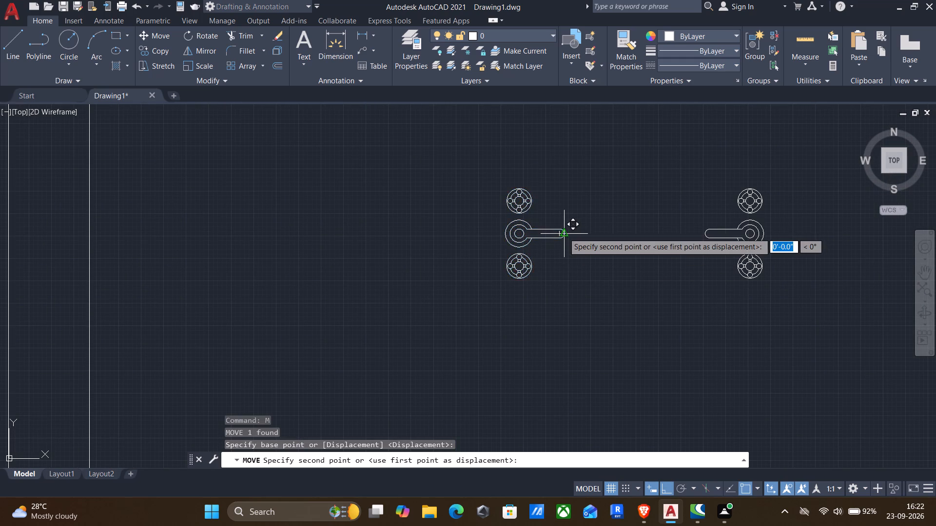
pyautogui.press('F8')
pyautogui.scroll(-2, 511, 275)
pyautogui.moveTo(511, 282); pyautogui.dragTo(521, 284, button='middle')
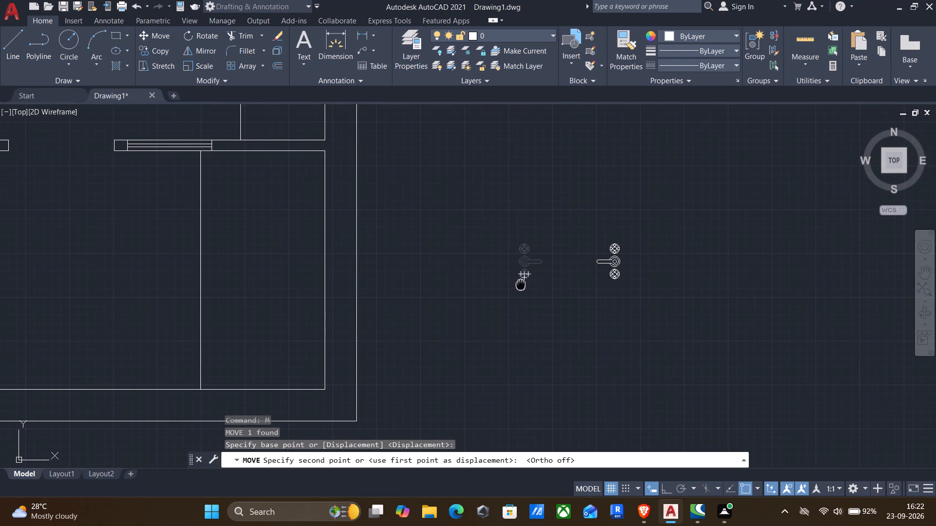
pyautogui.moveTo(521, 284); pyautogui.dragTo(522, 285, button='middle')
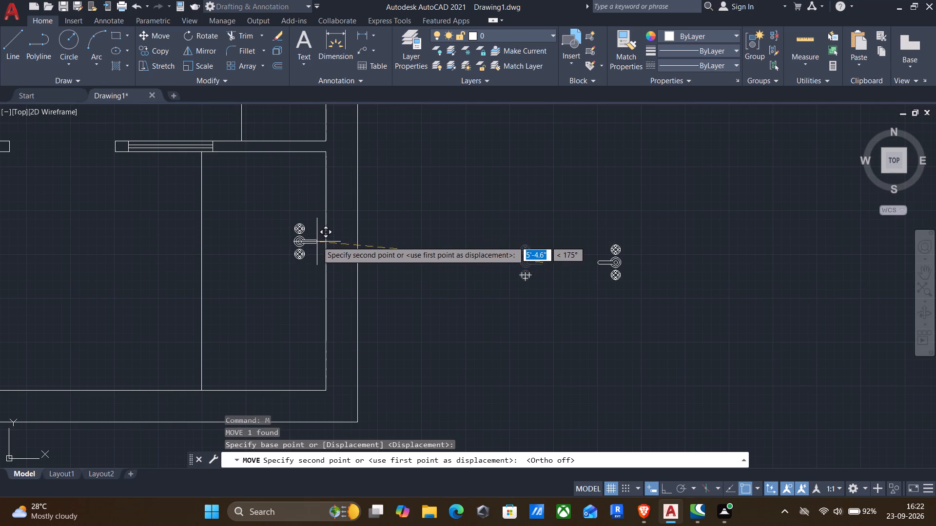
pyautogui.click(323, 228)
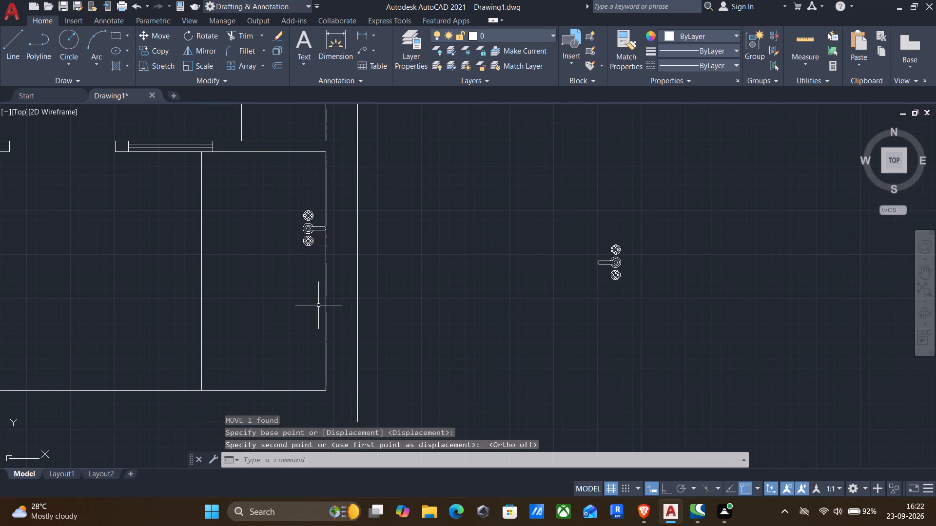
# Draw a rectangle about 9.4" by 8.2" in the southeast corner of the south room's counter.
pyautogui.write('rec')
pyautogui.press('Return')
pyautogui.click(286, 354)
pyautogui.scroll(2, 318, 381)
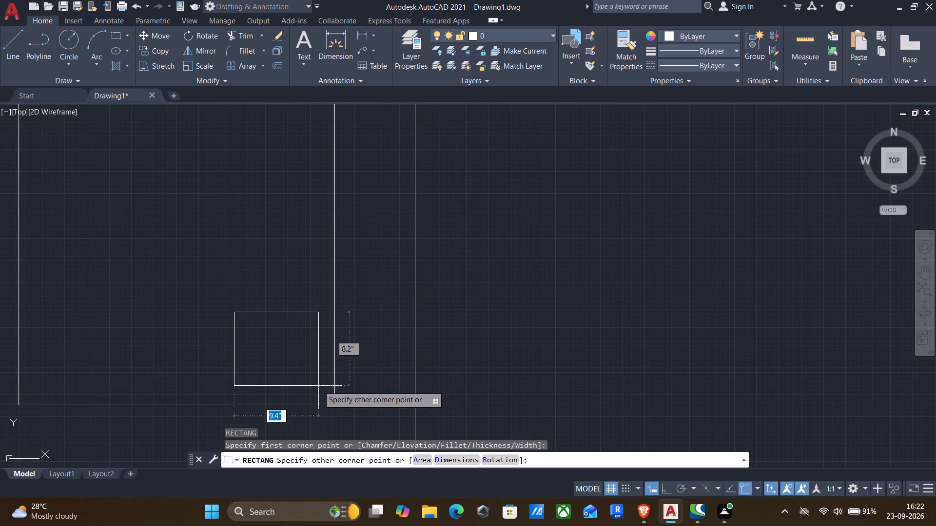
pyautogui.click(320, 386)
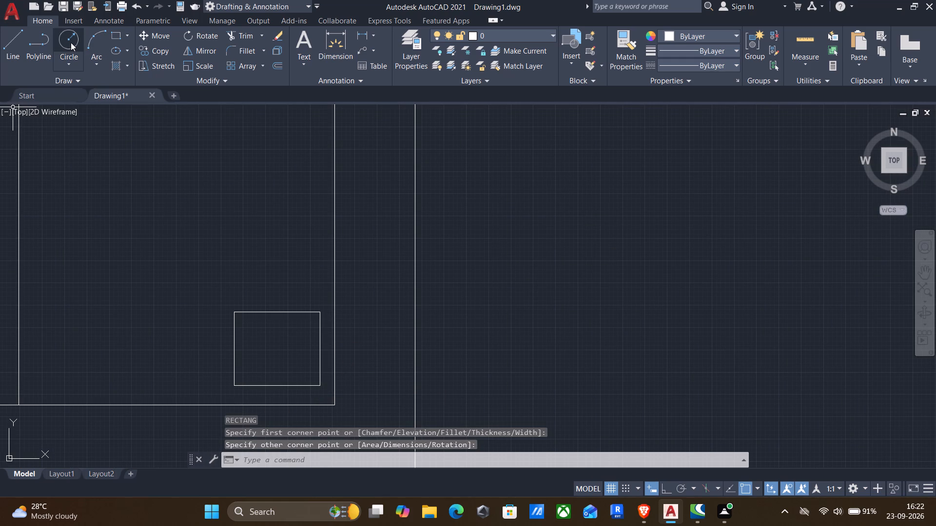
# Draw a circle centred in the small corner rectangle, with its radius reaching the rectangle's south edge.
pyautogui.moveTo(71, 42); pyautogui.dragTo(73, 51)
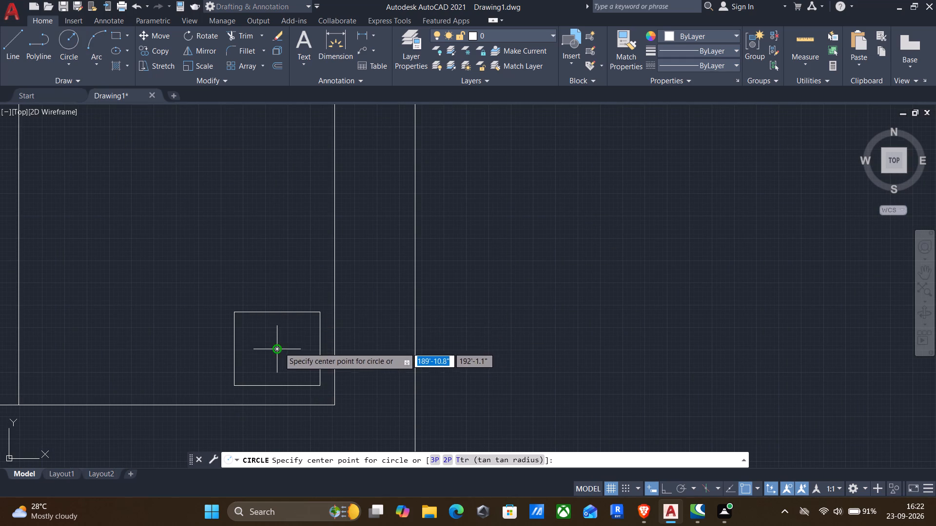
pyautogui.moveTo(278, 349); pyautogui.dragTo(279, 353)
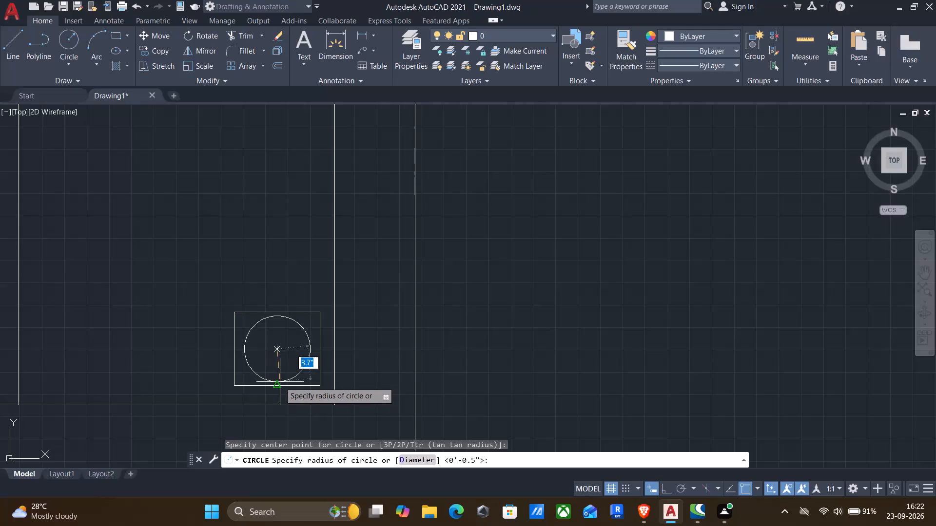
pyautogui.click(279, 383)
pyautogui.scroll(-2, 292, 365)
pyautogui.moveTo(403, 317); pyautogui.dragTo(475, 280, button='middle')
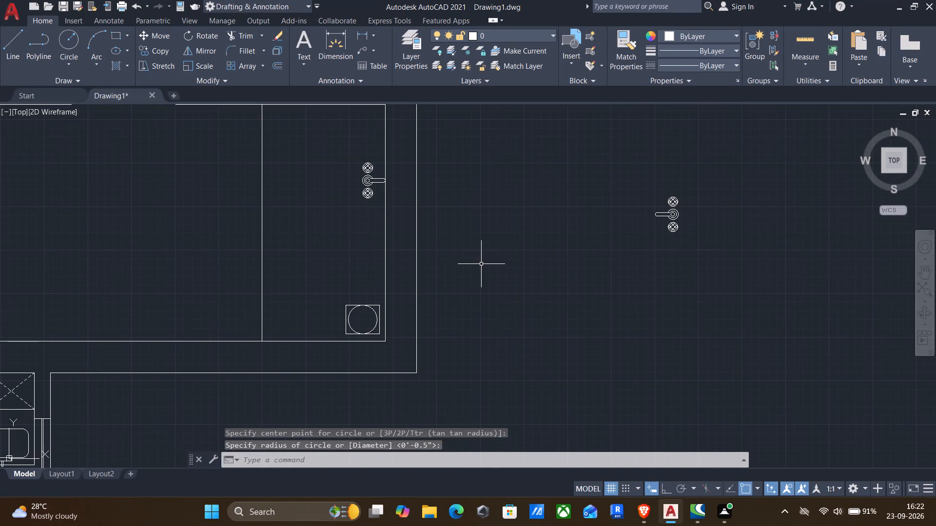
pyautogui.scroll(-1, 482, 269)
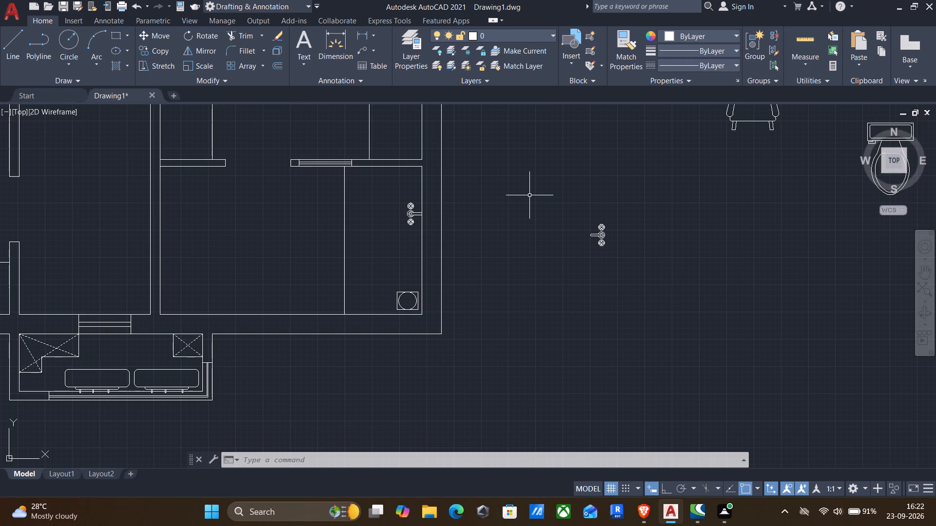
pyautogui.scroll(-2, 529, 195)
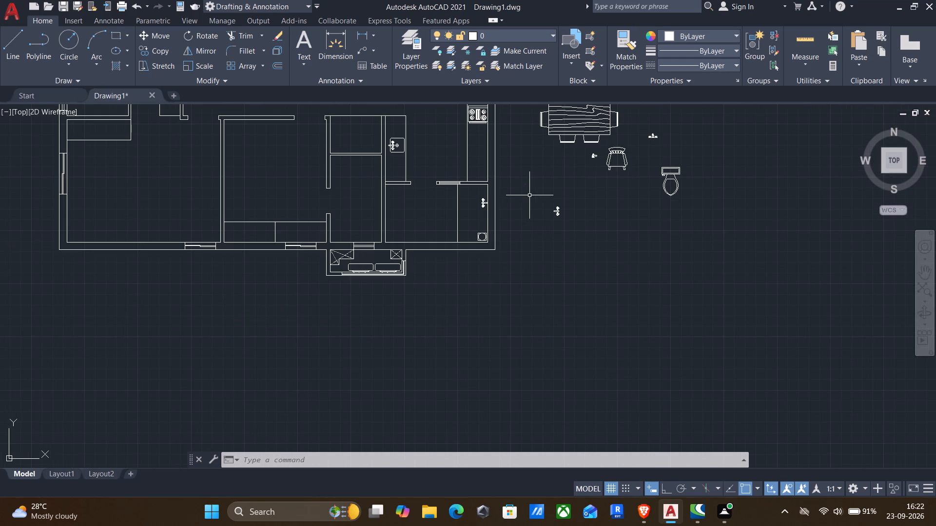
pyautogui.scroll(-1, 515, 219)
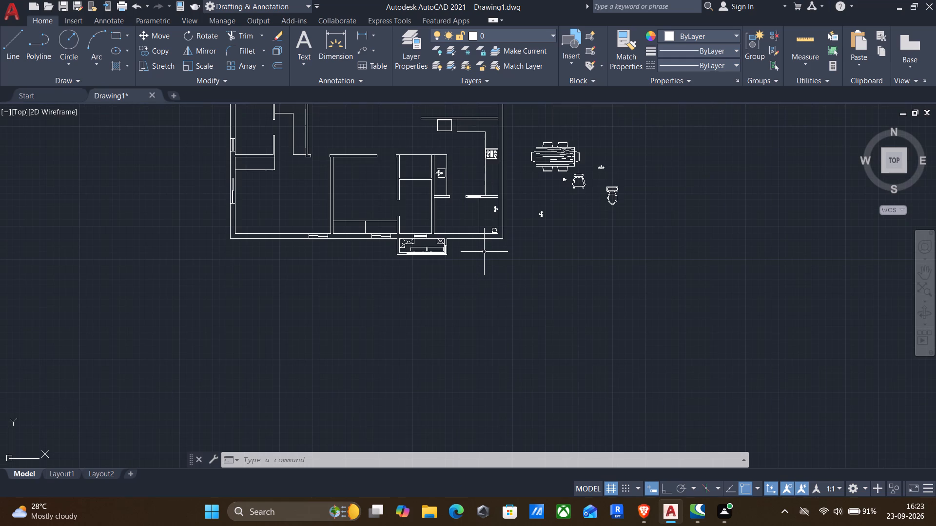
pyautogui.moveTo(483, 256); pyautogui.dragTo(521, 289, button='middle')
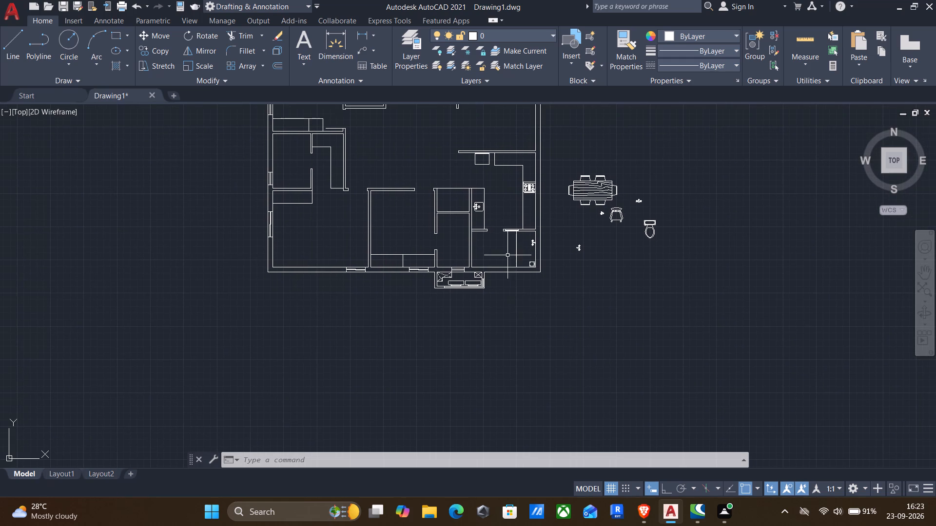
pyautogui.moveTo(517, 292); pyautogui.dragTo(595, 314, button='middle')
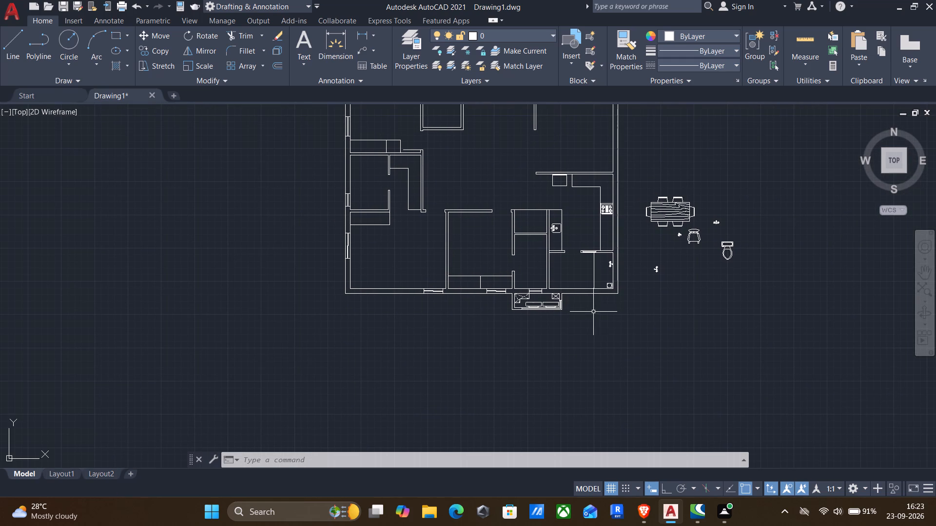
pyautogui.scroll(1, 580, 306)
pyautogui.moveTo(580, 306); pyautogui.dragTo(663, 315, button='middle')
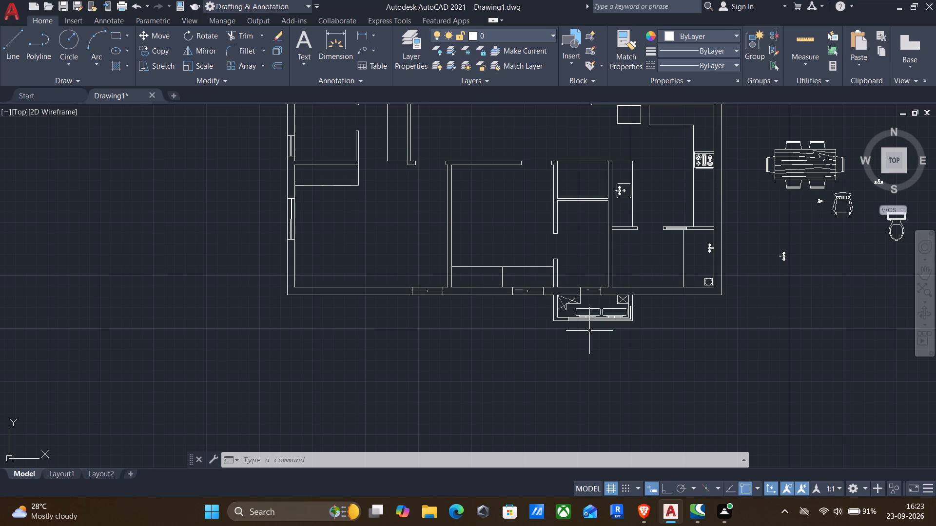
# Copy the south room's faucet by its spout tip onto the east wall's inner face in the adjoining room to the west.
pyautogui.scroll(3, 698, 252)
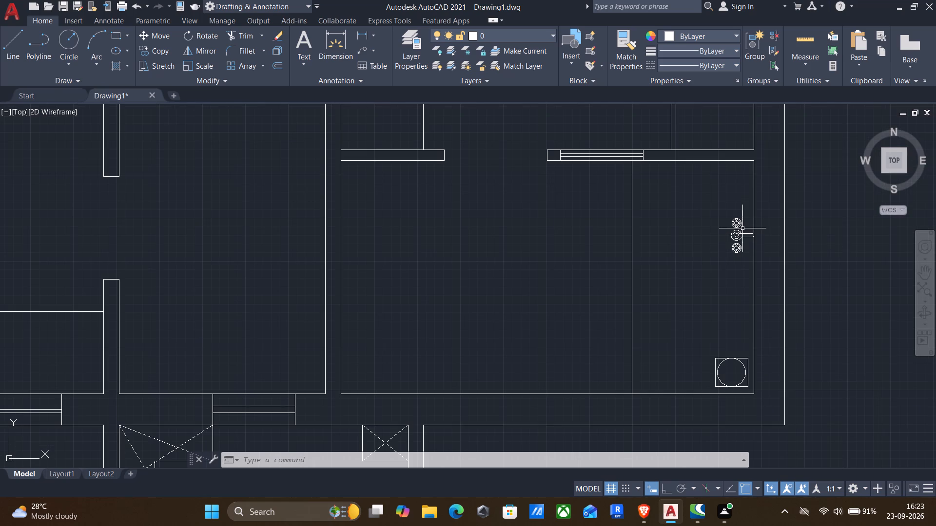
pyautogui.click(742, 228)
pyautogui.click(711, 247)
pyautogui.write('co')
pyautogui.press('Return')
pyautogui.scroll(3, 756, 243)
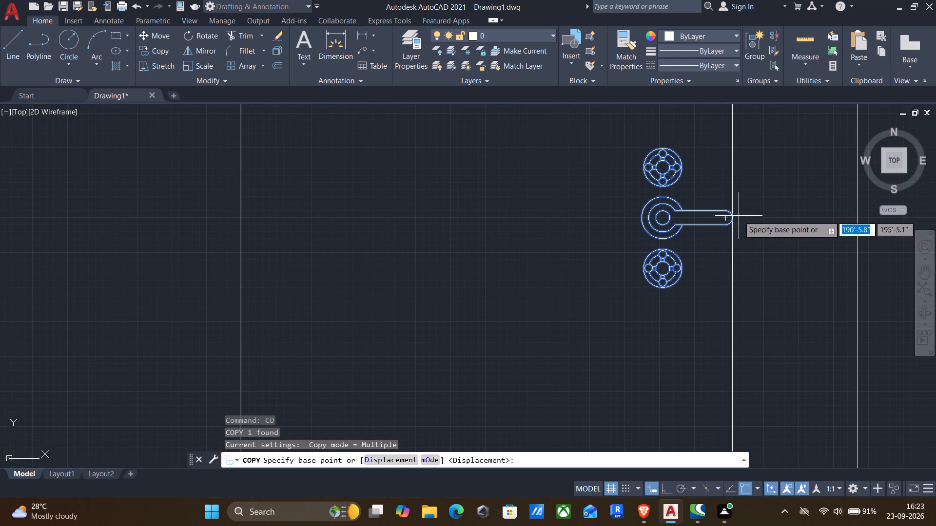
pyautogui.click(735, 215)
pyautogui.scroll(-2, 695, 275)
pyautogui.moveTo(646, 265); pyautogui.dragTo(883, 285, button='middle')
pyautogui.middleClick(883, 285)
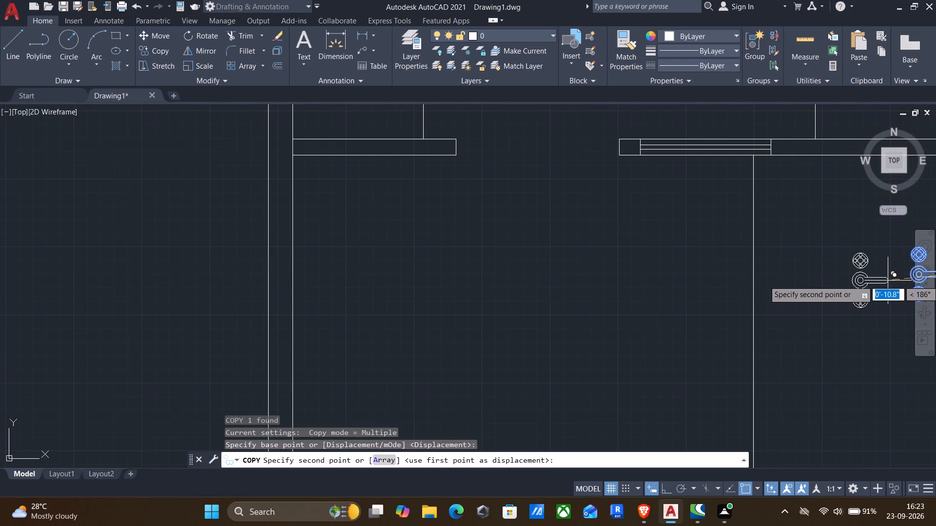
pyautogui.middleClick(765, 270)
pyautogui.moveTo(765, 270); pyautogui.dragTo(871, 287, button='middle')
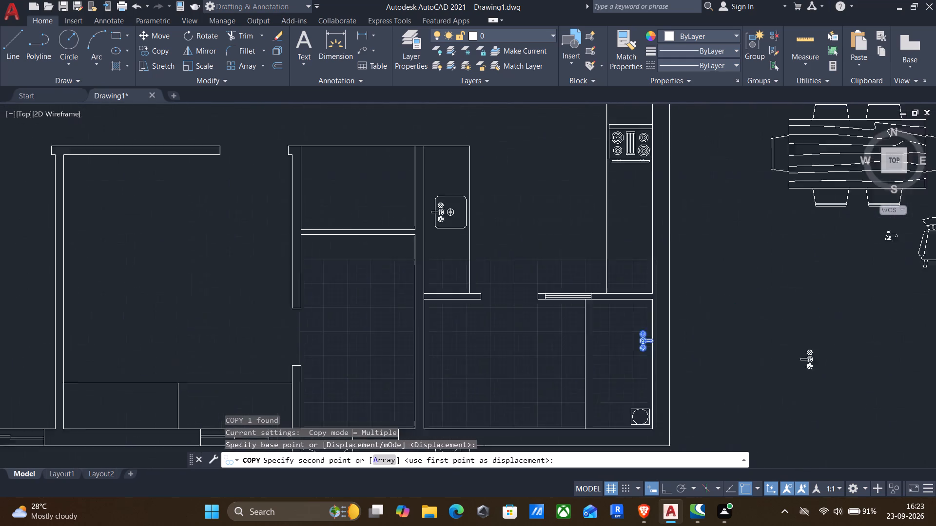
pyautogui.moveTo(871, 287); pyautogui.dragTo(871, 287, button='middle')
pyautogui.moveTo(796, 261); pyautogui.dragTo(875, 308, button='middle')
pyautogui.moveTo(736, 289); pyautogui.dragTo(734, 197, button='middle')
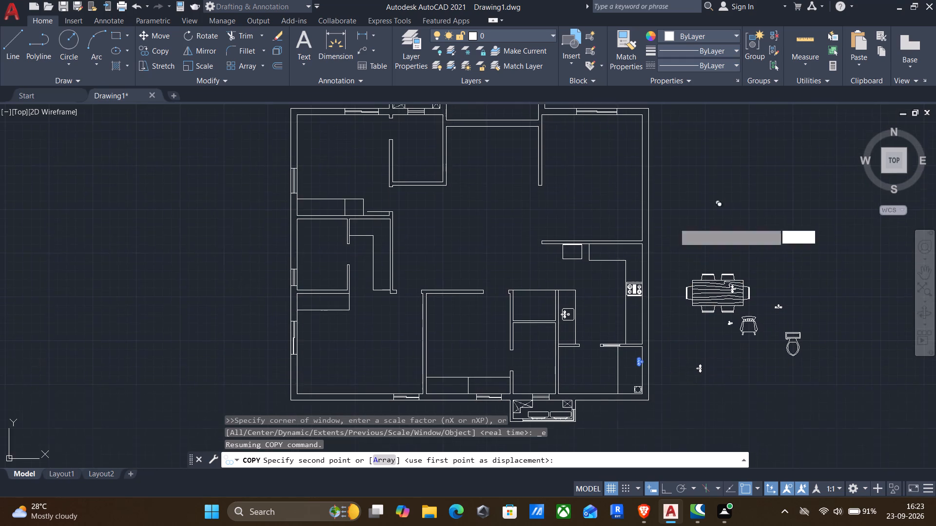
pyautogui.moveTo(635, 322); pyautogui.dragTo(657, 234, button='middle')
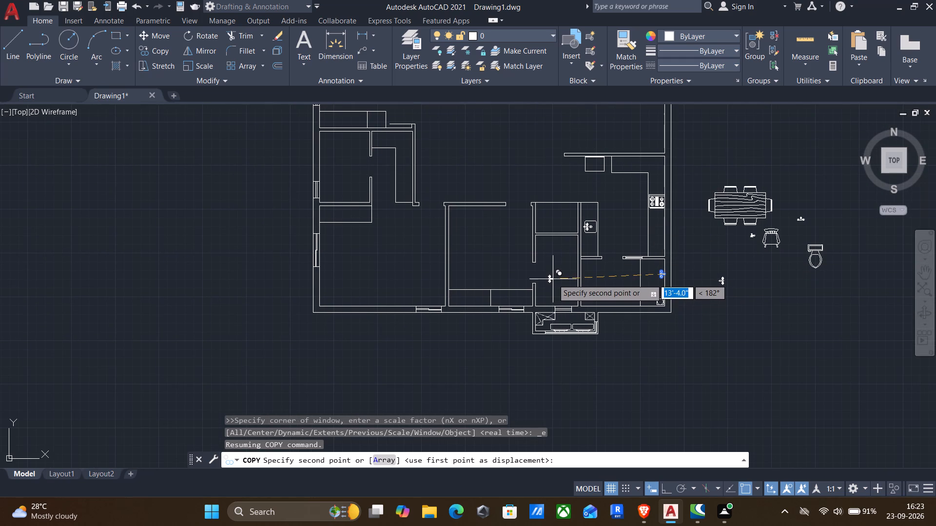
pyautogui.scroll(2, 553, 277)
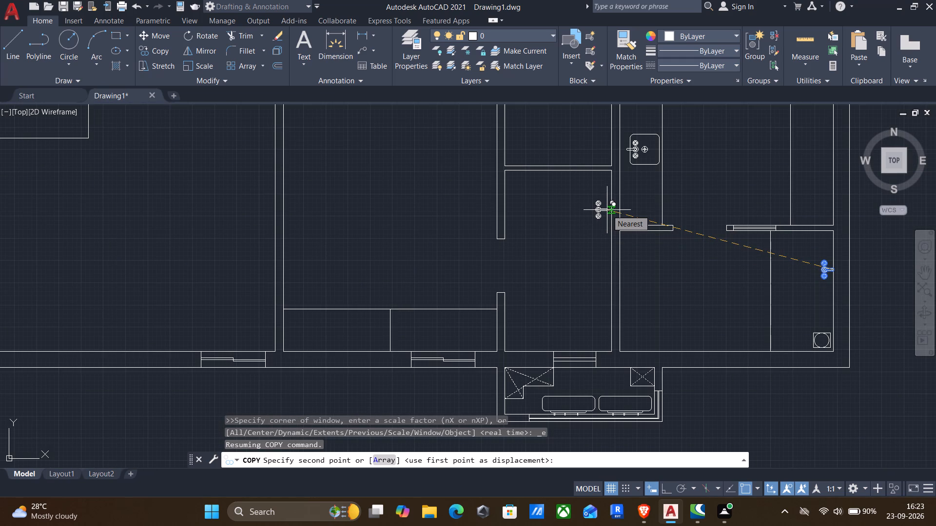
pyautogui.click(607, 210)
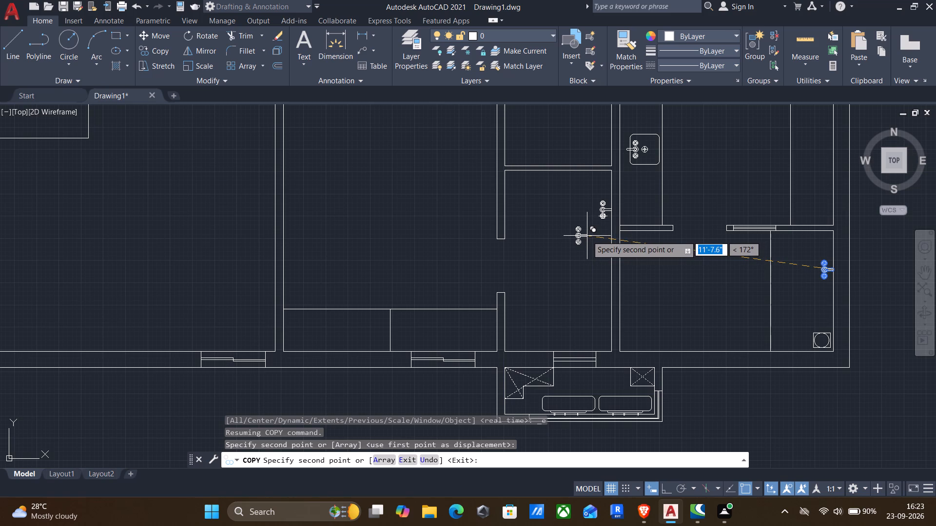
pyautogui.press('Return')
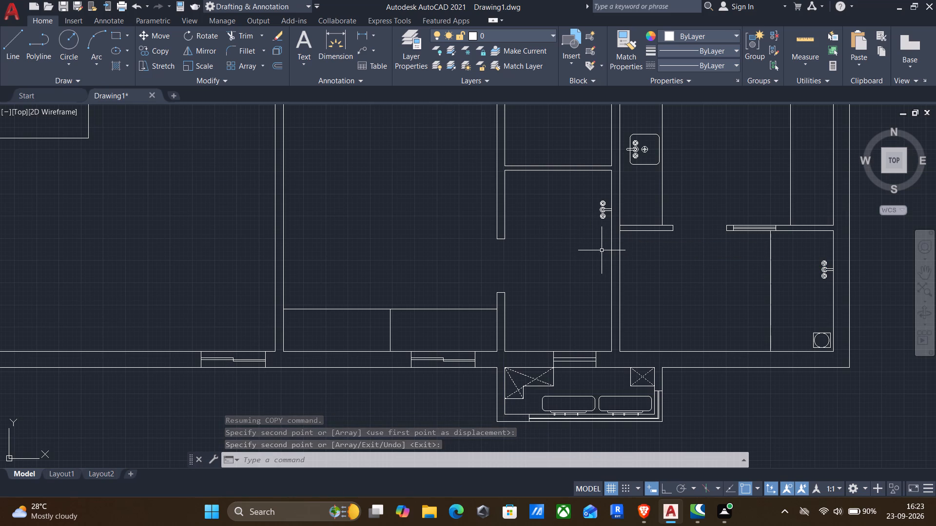
# Draw a basin rectangle about 1'-3" wide by 1'-7.5" long against that room's east wall, south of the copied faucet.
pyautogui.write('rec')
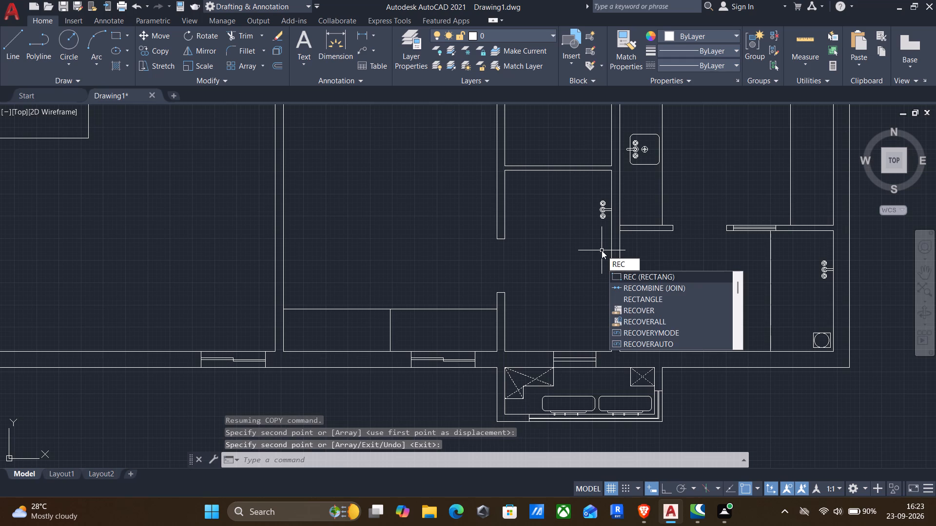
pyautogui.press('Return')
pyautogui.scroll(2, 607, 242)
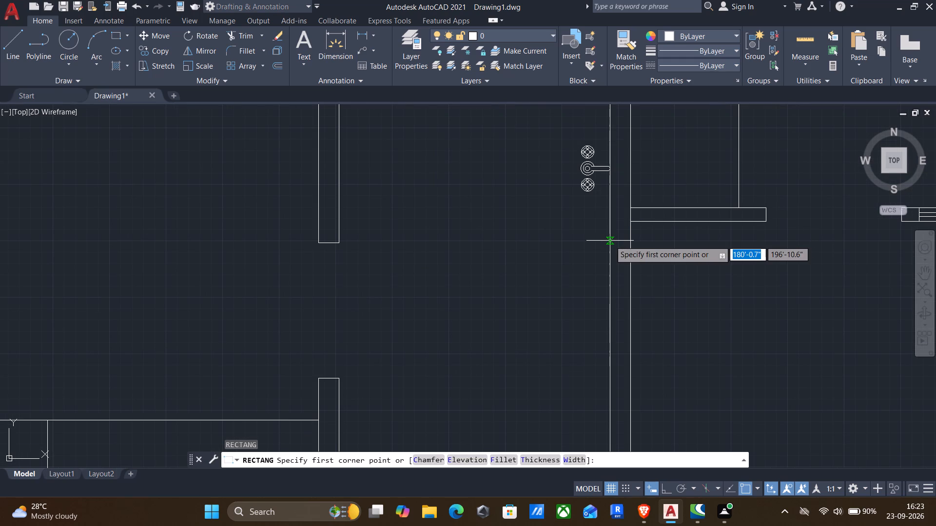
pyautogui.click(609, 258)
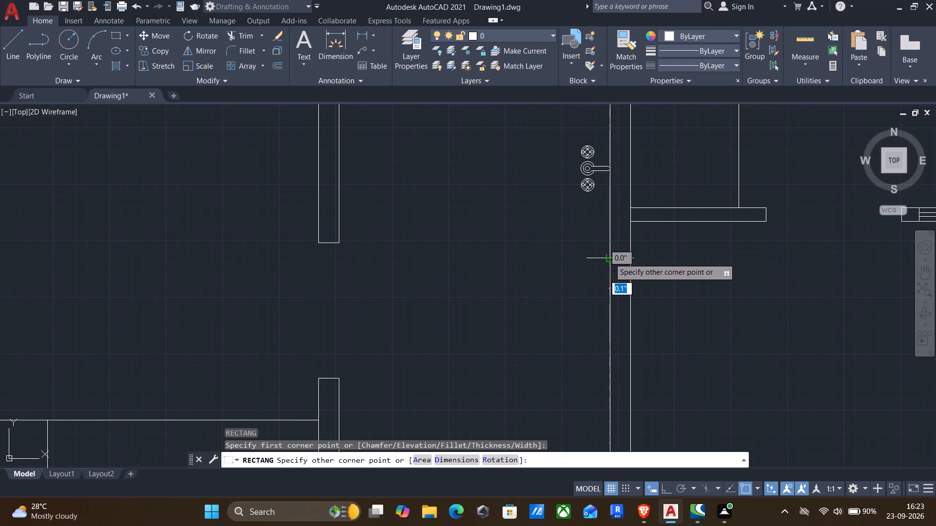
pyautogui.click(542, 346)
# Draw a smaller rectangle about 9" by 1'-0" inside the basin rectangle, set closer to its west edge.
pyautogui.press('Return')
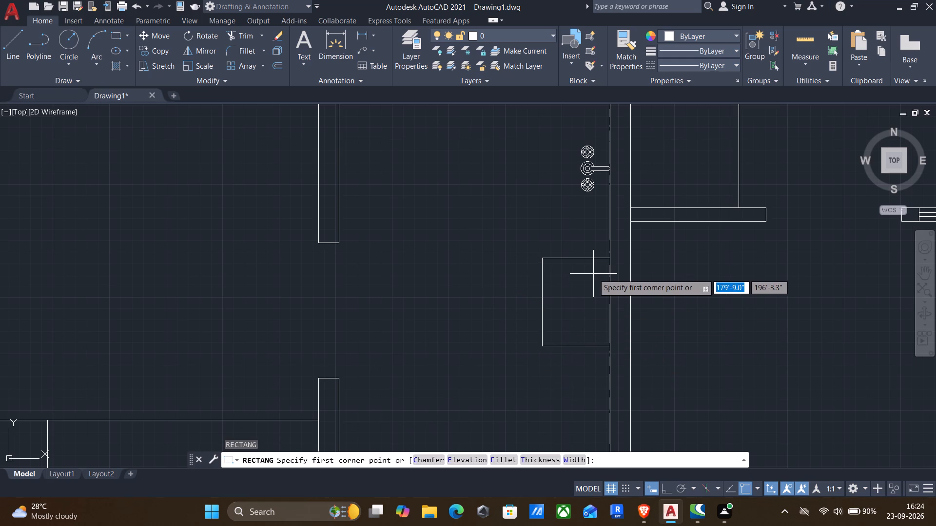
pyautogui.click(592, 274)
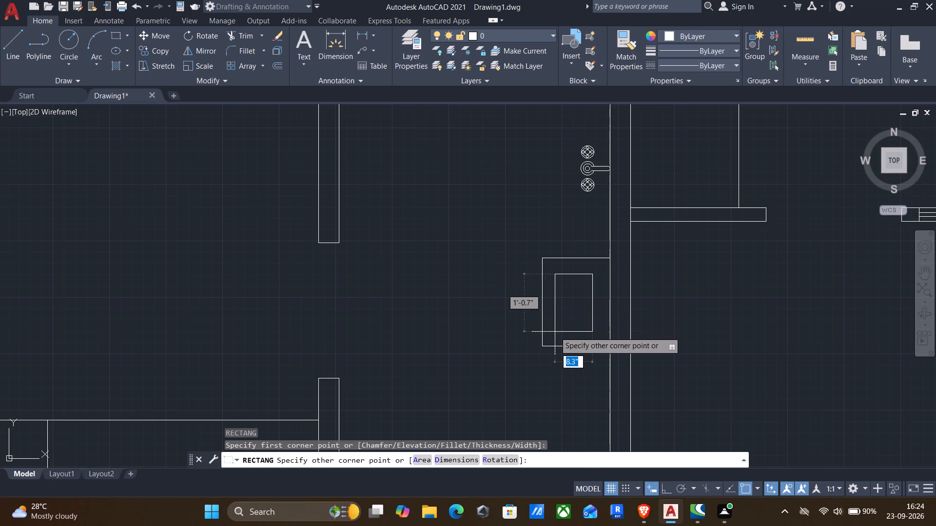
pyautogui.scroll(2, 553, 332)
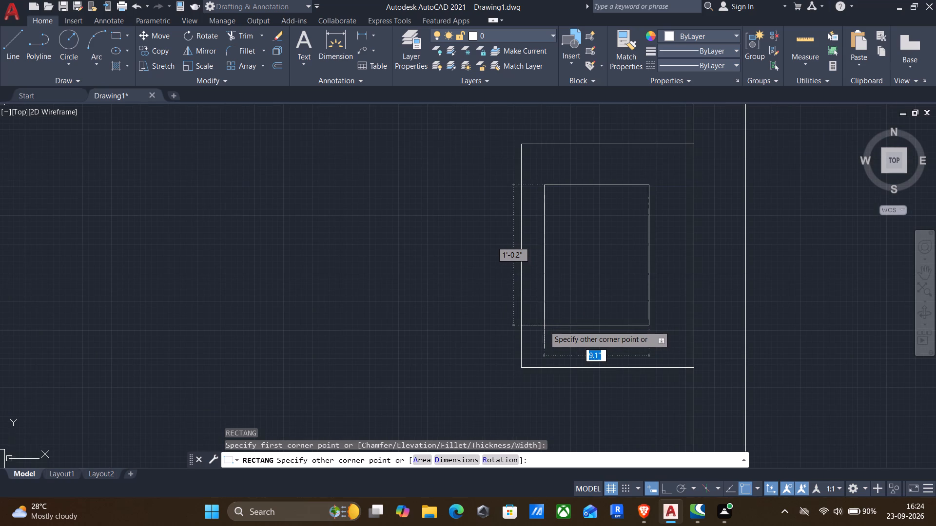
pyautogui.click(540, 325)
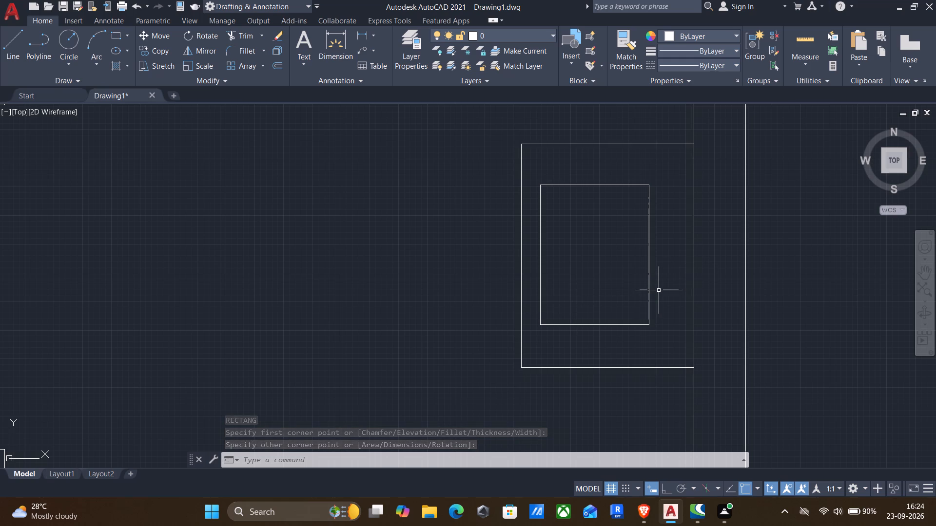
pyautogui.scroll(-2, 683, 282)
pyautogui.moveTo(769, 263); pyautogui.dragTo(460, 275, button='middle')
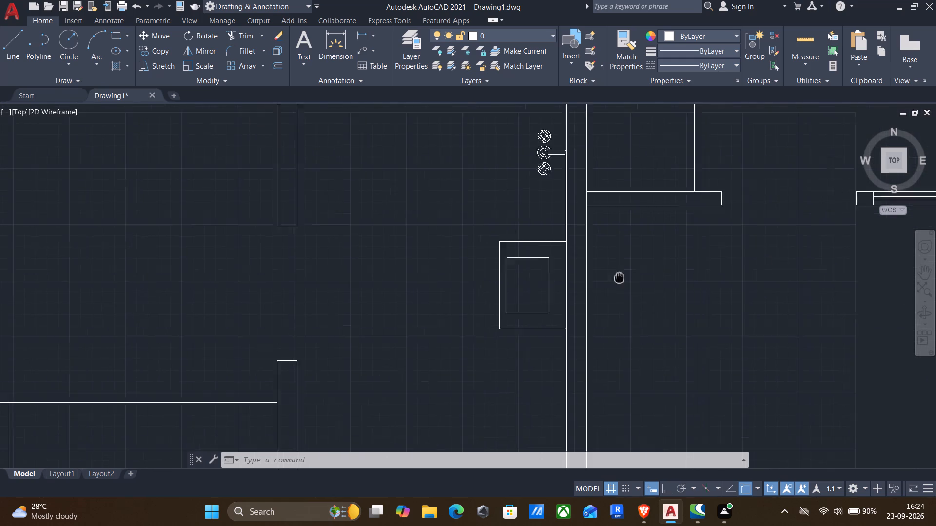
# Copy the side-view faucet beside the armchair into the southern room, just east of the new washbasin's wall.
pyautogui.moveTo(460, 275); pyautogui.dragTo(360, 258, button='middle')
pyautogui.scroll(-2, 367, 256)
pyautogui.moveTo(549, 311); pyautogui.dragTo(361, 276, button='middle')
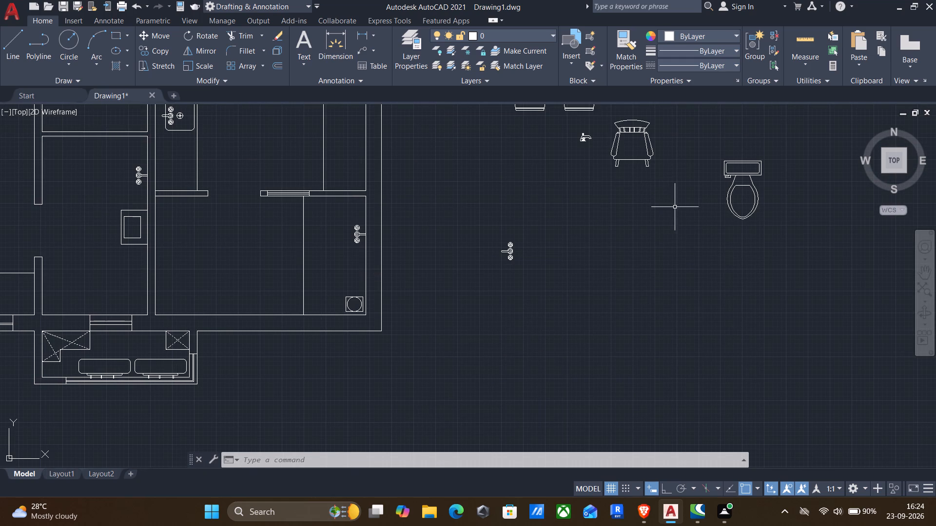
pyautogui.click(585, 138)
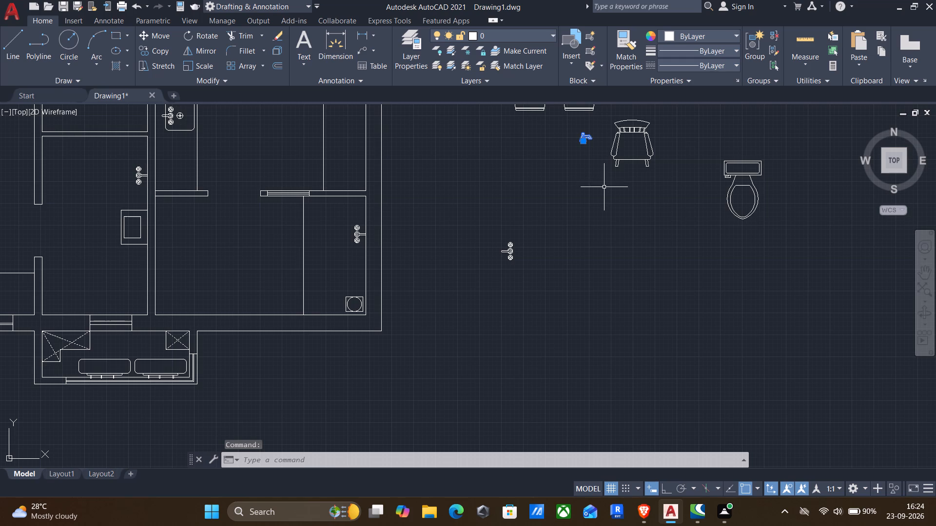
pyautogui.write('co')
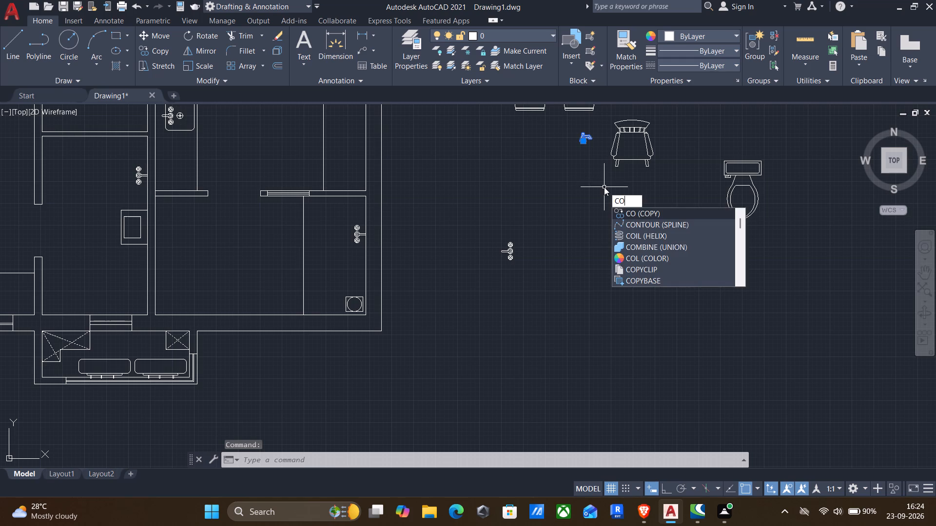
pyautogui.press('Return')
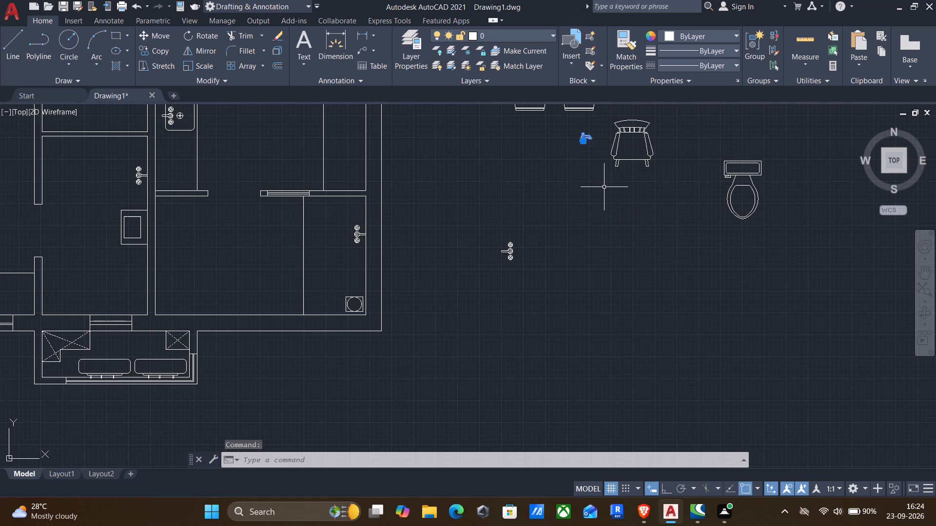
pyautogui.click(579, 135)
pyautogui.moveTo(449, 343); pyautogui.dragTo(569, 234, button='middle')
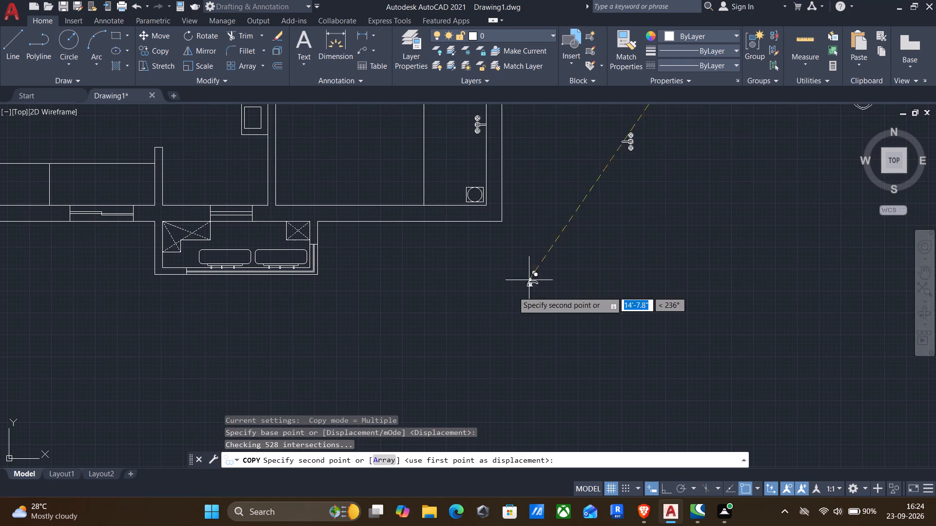
pyautogui.moveTo(462, 278); pyautogui.dragTo(638, 403, button='middle')
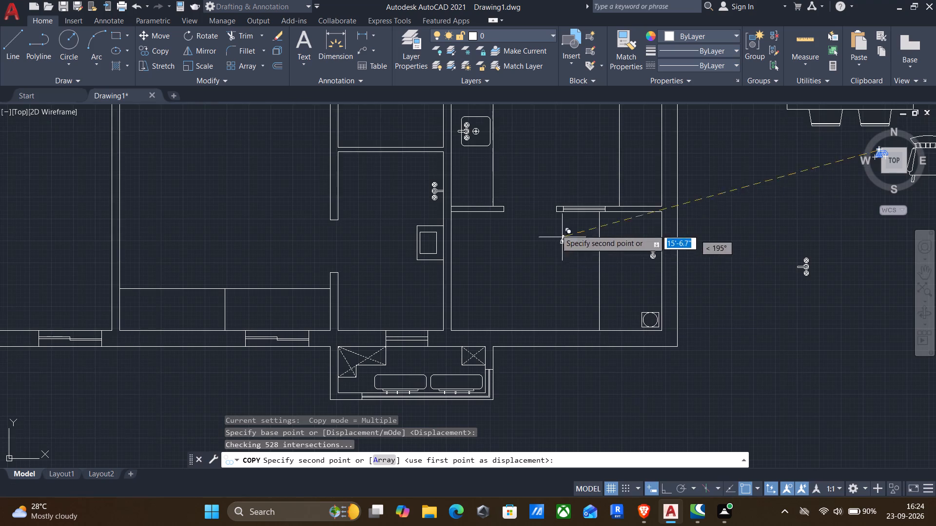
pyautogui.scroll(3, 490, 239)
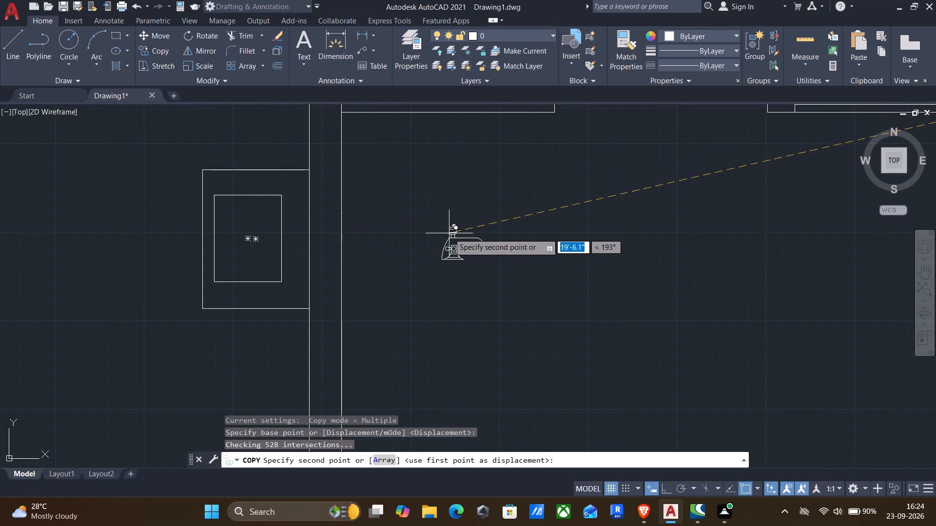
pyautogui.click(449, 233)
pyautogui.press('Return')
# Rotate the copied faucet 270° about the top of its knob.
pyautogui.moveTo(427, 209); pyautogui.dragTo(435, 218)
pyautogui.click(534, 307)
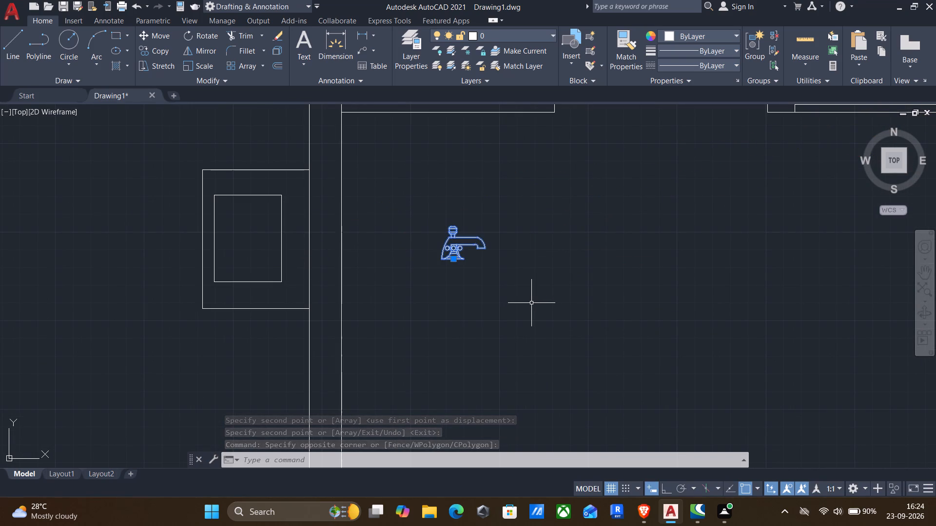
pyautogui.write('ro')
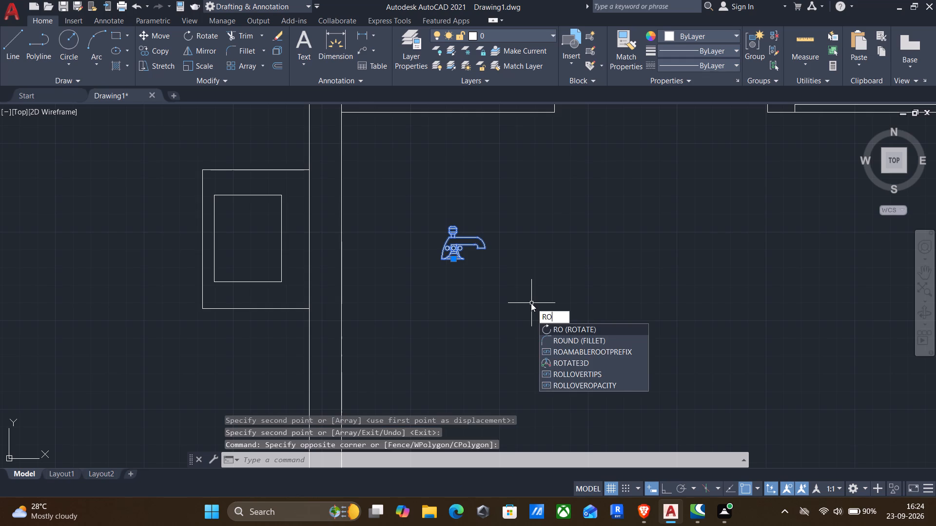
pyautogui.press('Return')
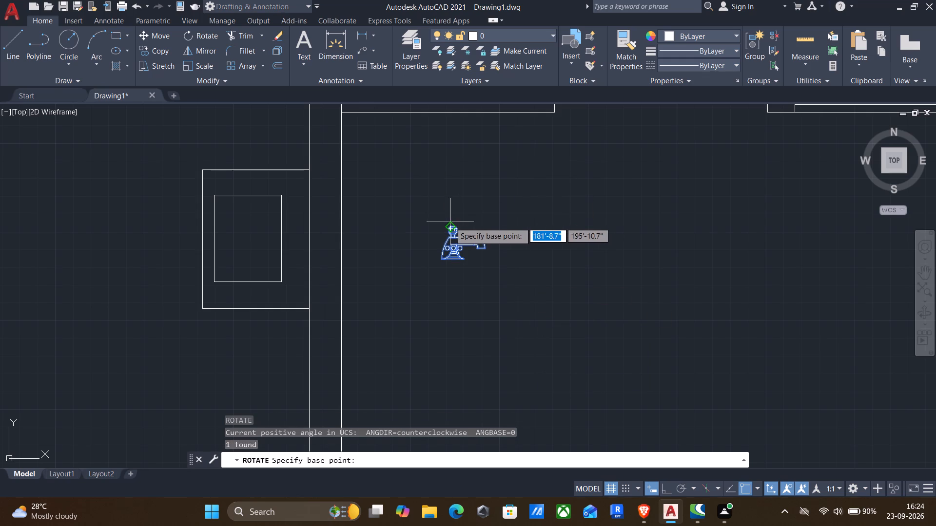
pyautogui.moveTo(449, 222); pyautogui.dragTo(444, 231)
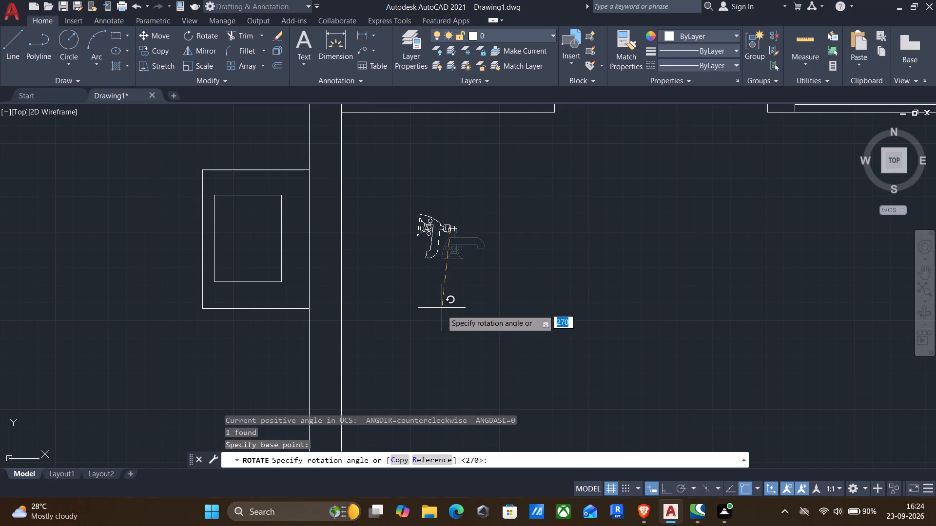
pyautogui.press('F8')
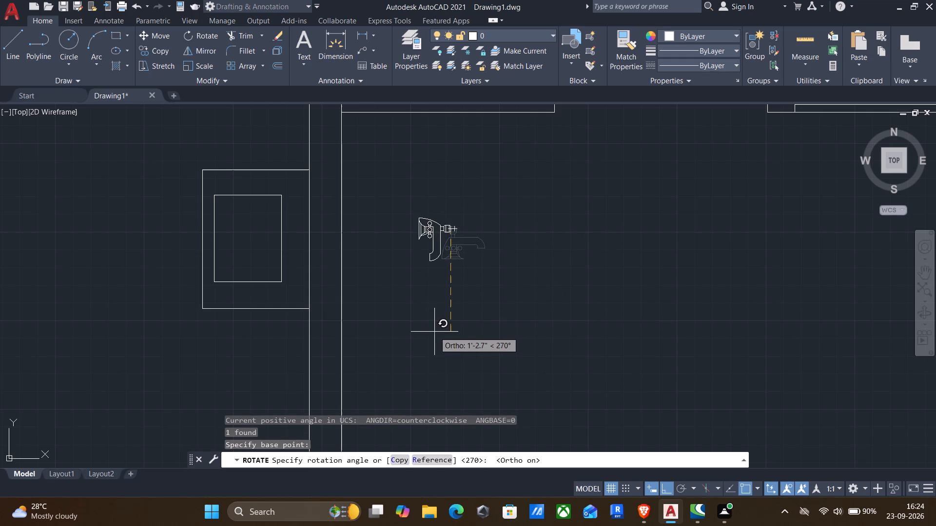
pyautogui.click(434, 332)
# Move the rotated faucet west by its knob end to the strip between the inner basin rectangle and the wall.
pyautogui.click(448, 282)
pyautogui.click(409, 189)
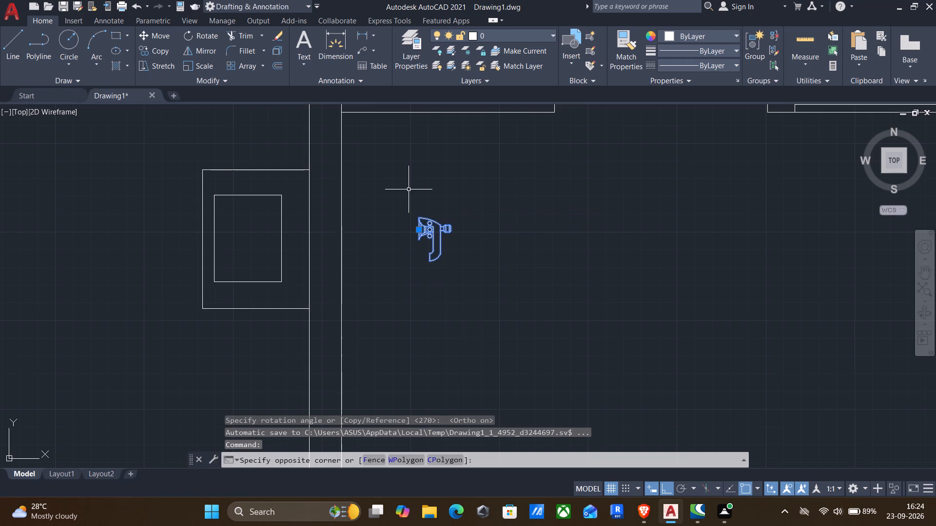
pyautogui.press('m')
pyautogui.press('Return')
pyautogui.scroll(2, 450, 232)
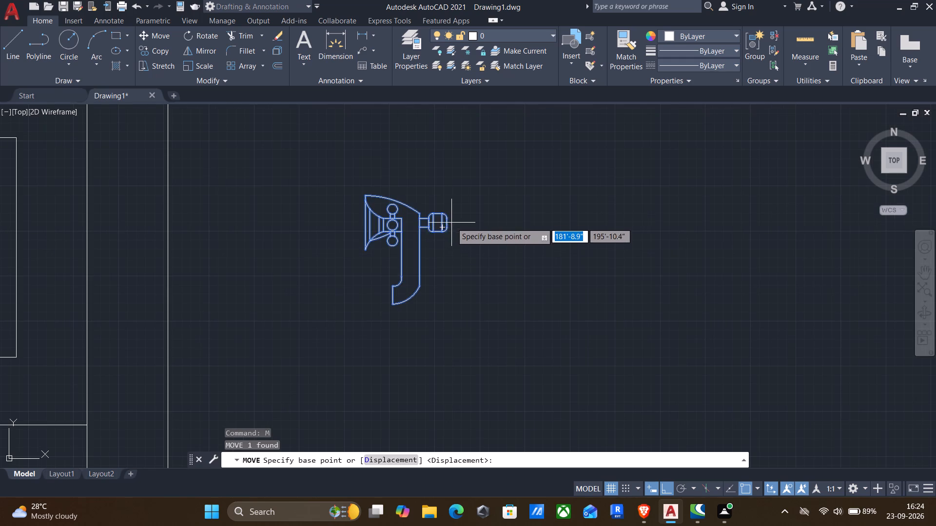
pyautogui.click(450, 220)
pyautogui.press('F8')
pyautogui.scroll(1, 309, 268)
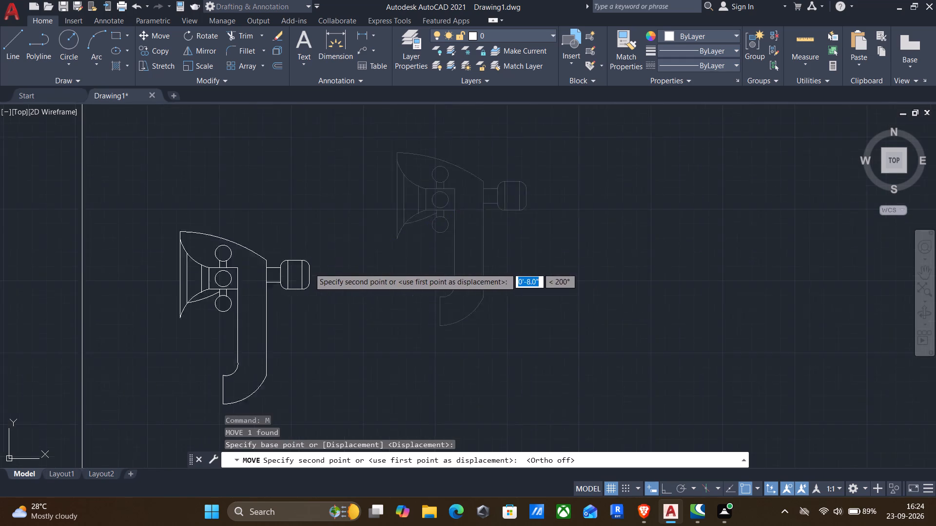
pyautogui.moveTo(310, 267); pyautogui.dragTo(531, 241, button='middle')
pyautogui.scroll(-2, 345, 243)
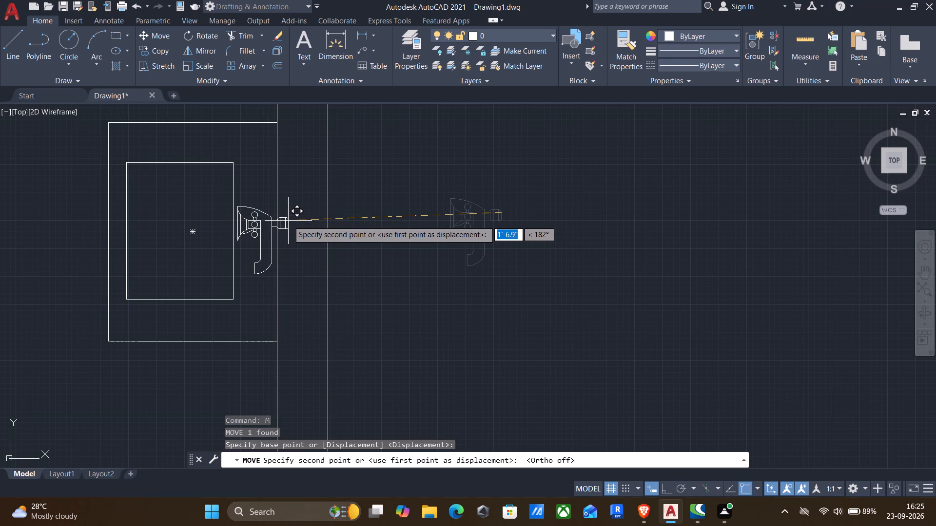
pyautogui.click(288, 221)
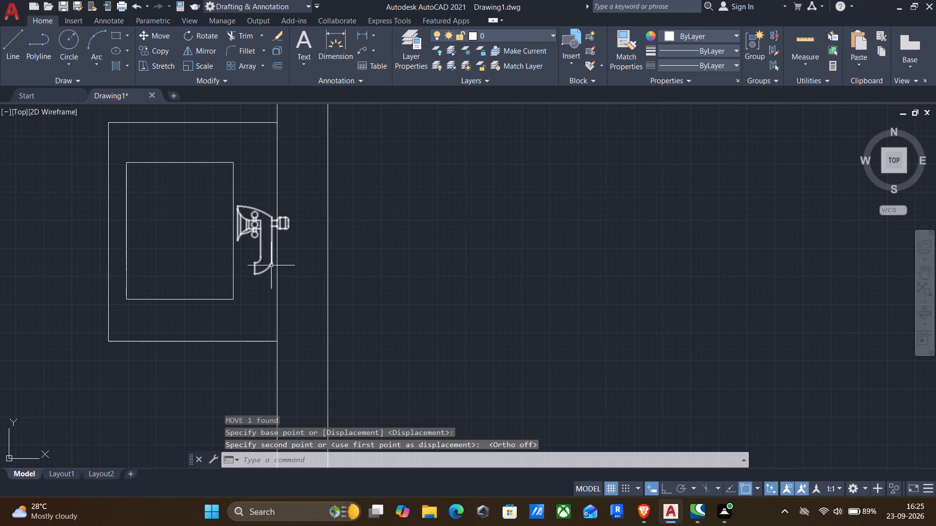
# Rotate the washbasin faucet another 270° about its knob end, so its spout points west.
pyautogui.click(270, 266)
pyautogui.press('r')
pyautogui.press('o')
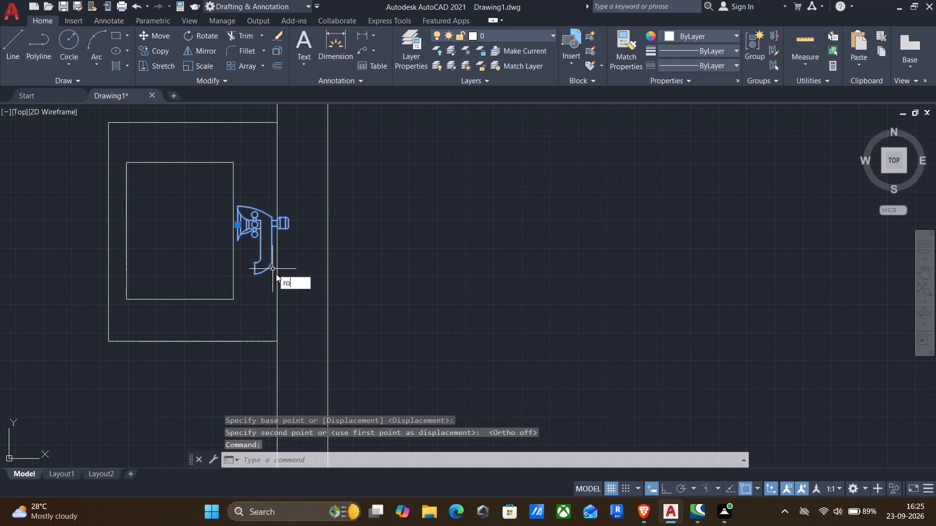
pyautogui.press('Return')
pyautogui.moveTo(289, 227); pyautogui.dragTo(294, 239)
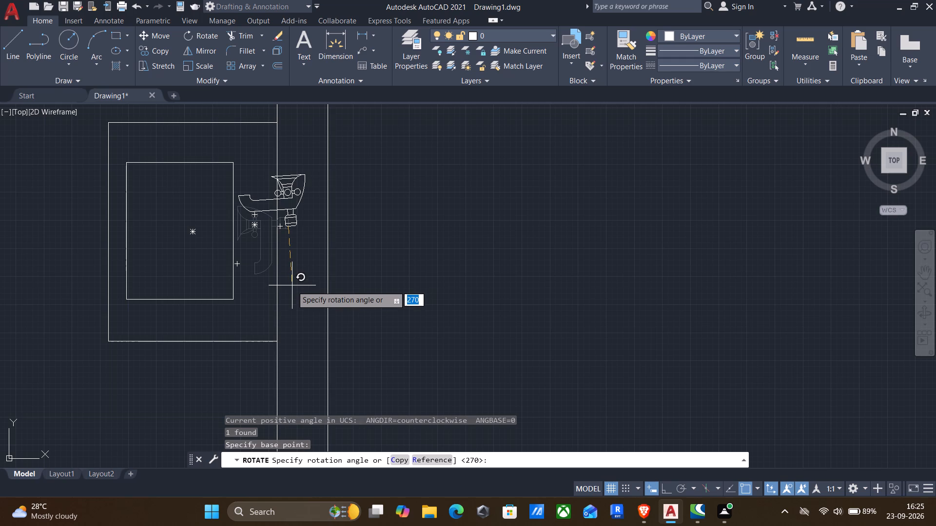
pyautogui.press('F8')
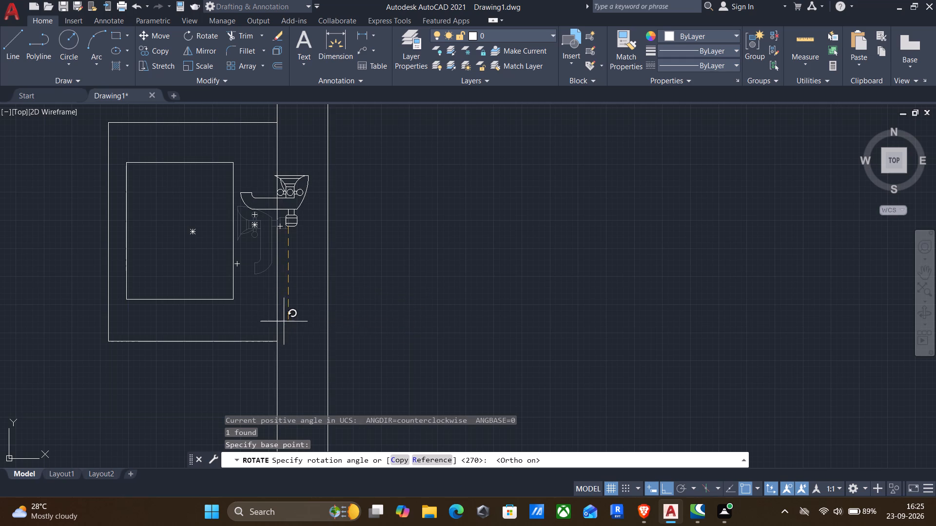
pyautogui.click(285, 359)
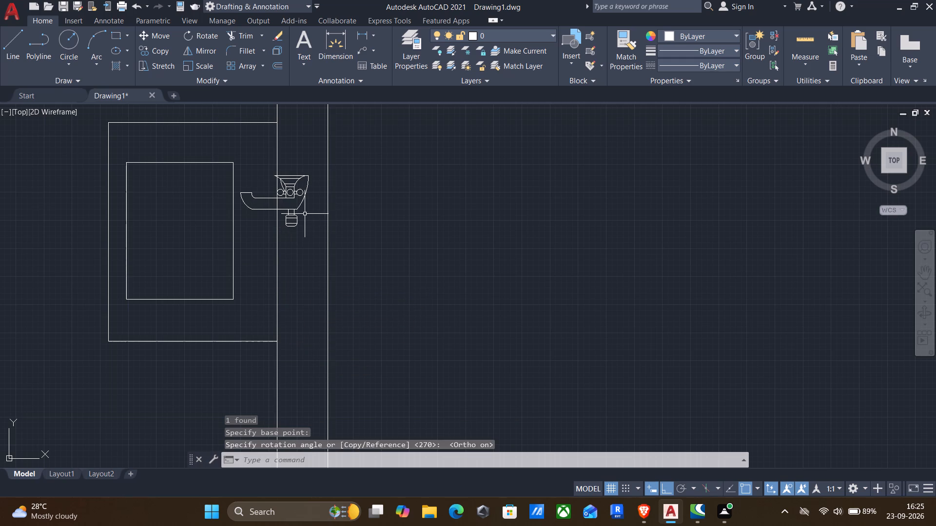
# Move the faucet by its east edge onto the wall side of the washbasin, with the spout reaching over the inner rectangle.
pyautogui.click(298, 207)
pyautogui.press('m')
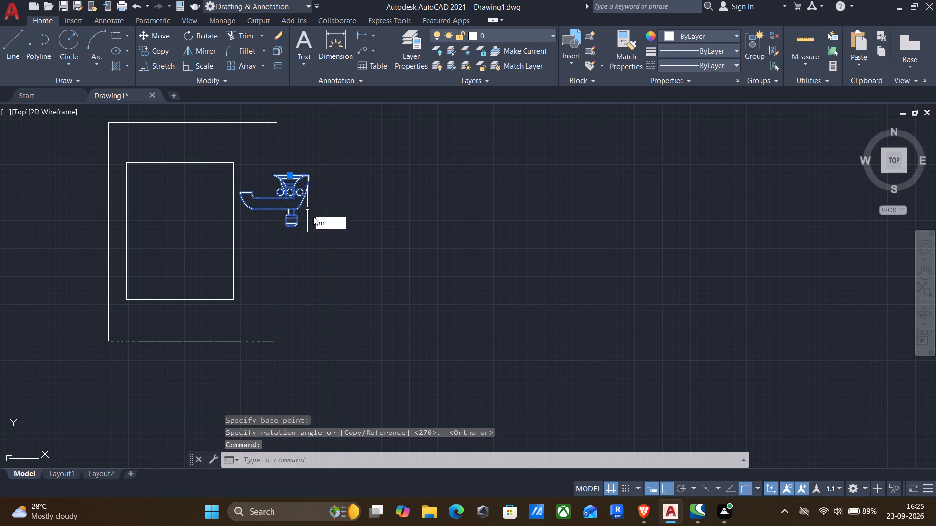
pyautogui.press('Return')
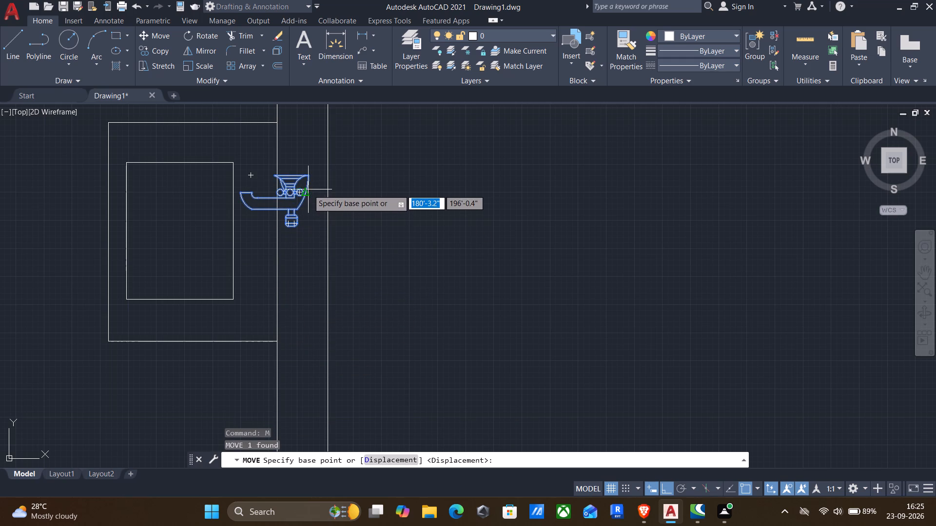
pyautogui.click(308, 188)
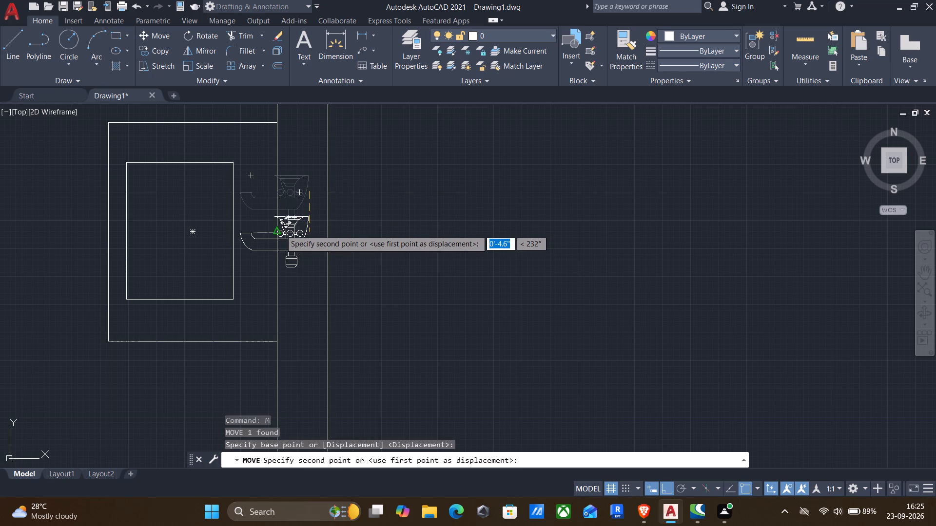
pyautogui.press('F8')
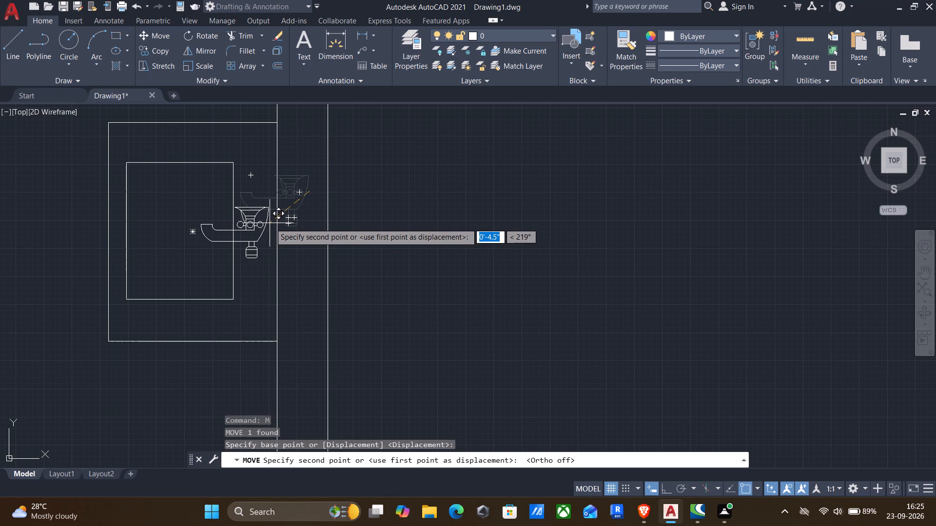
pyautogui.click(273, 223)
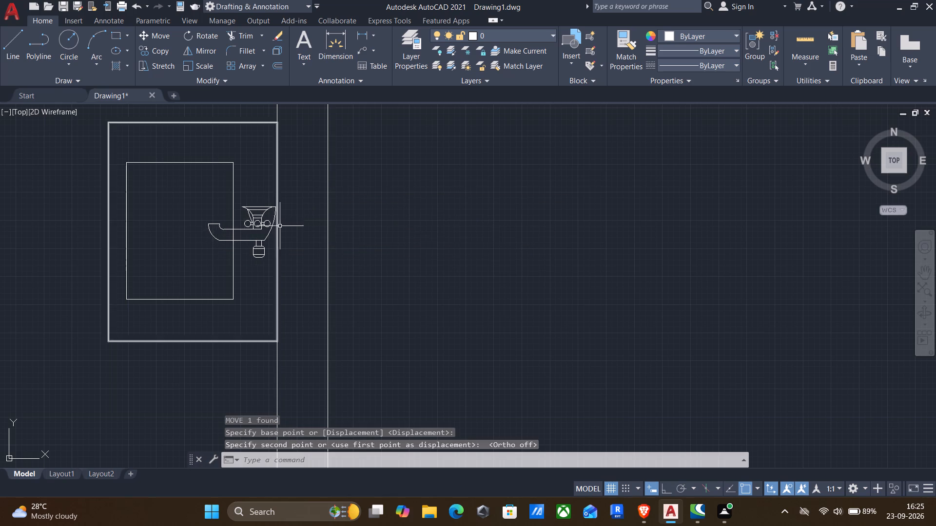
# Mirror the toilet block outside the plan across a horizontal line north of it, keeping the original.
pyautogui.scroll(-2, 292, 232)
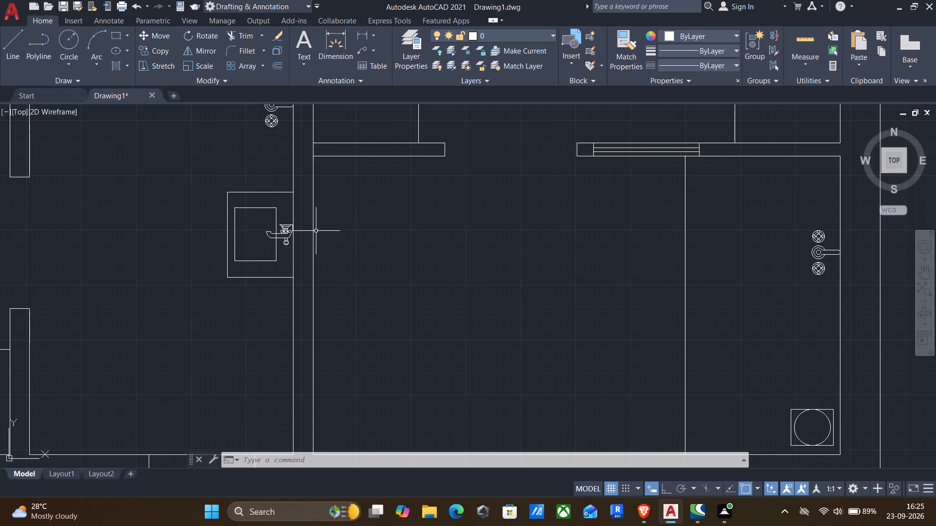
pyautogui.scroll(-3, 315, 263)
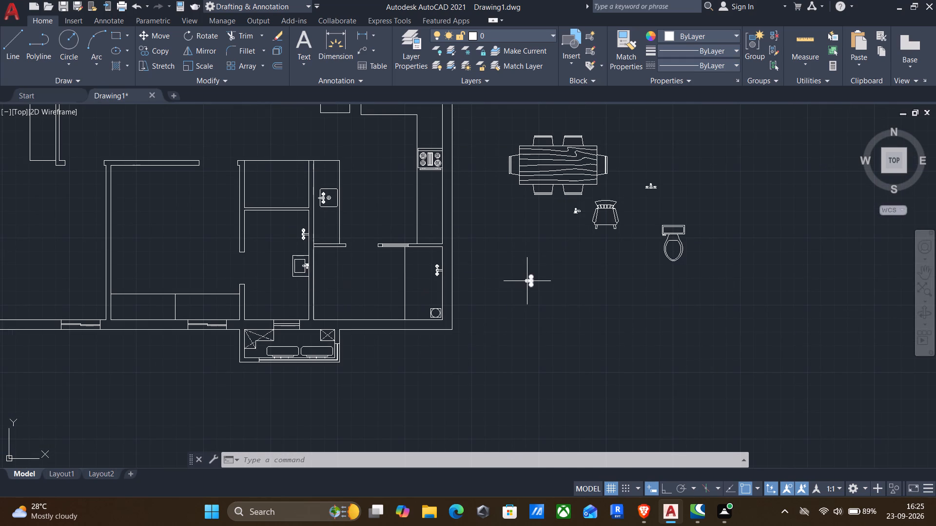
pyautogui.scroll(2, 658, 232)
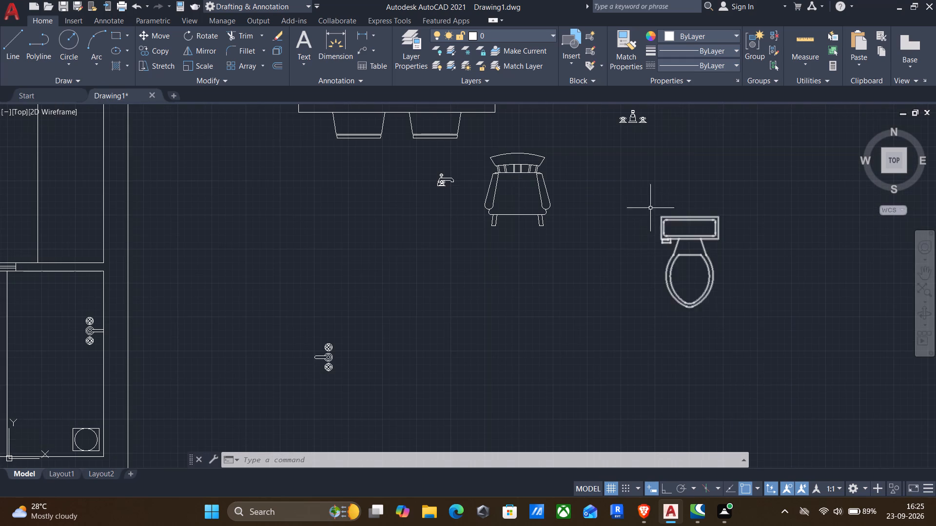
pyautogui.moveTo(630, 192); pyautogui.dragTo(650, 226)
pyautogui.click(782, 356)
pyautogui.write('mi')
pyautogui.press('Return')
pyautogui.press('F8')
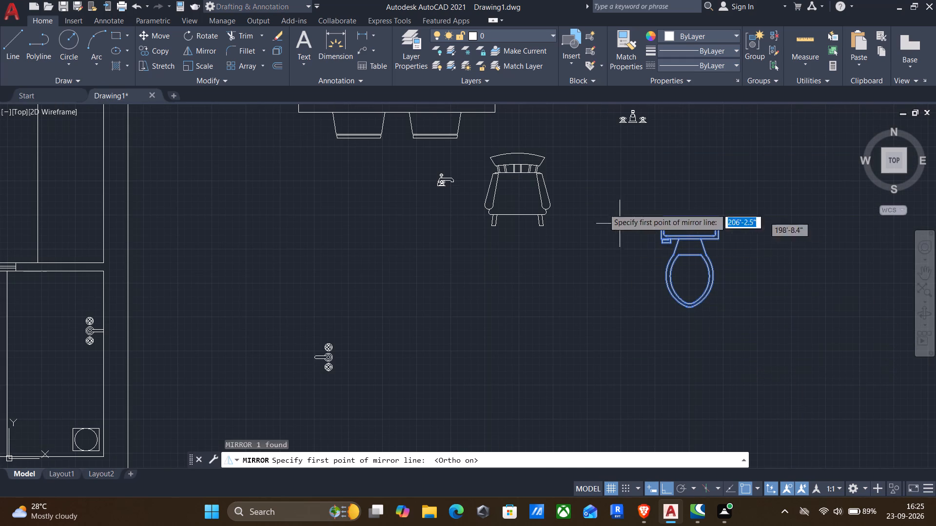
pyautogui.moveTo(578, 178); pyautogui.dragTo(605, 180)
pyautogui.click(738, 182)
pyautogui.press('Return')
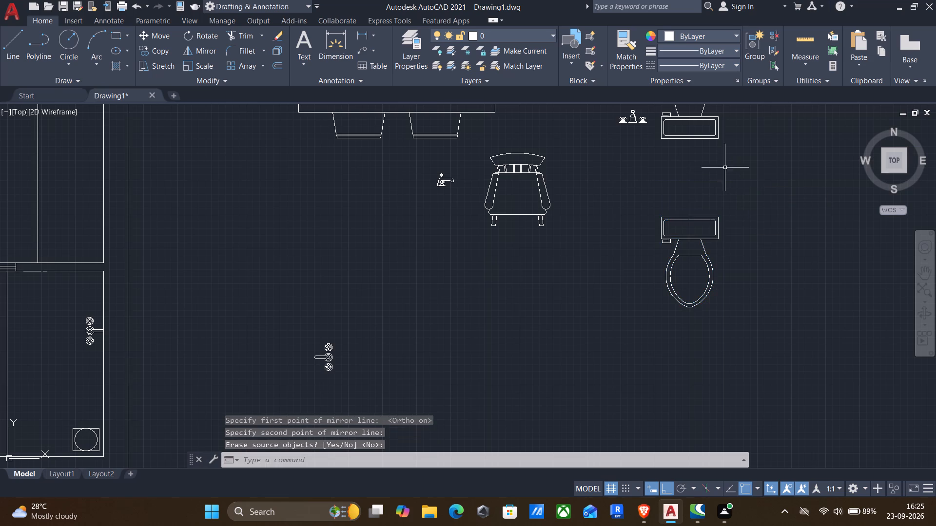
# Copy the mirrored toilet by the midpoint of its tank's back edge onto the south wall of the small bathroom with the washbasin.
pyautogui.click(705, 149)
pyautogui.click(663, 122)
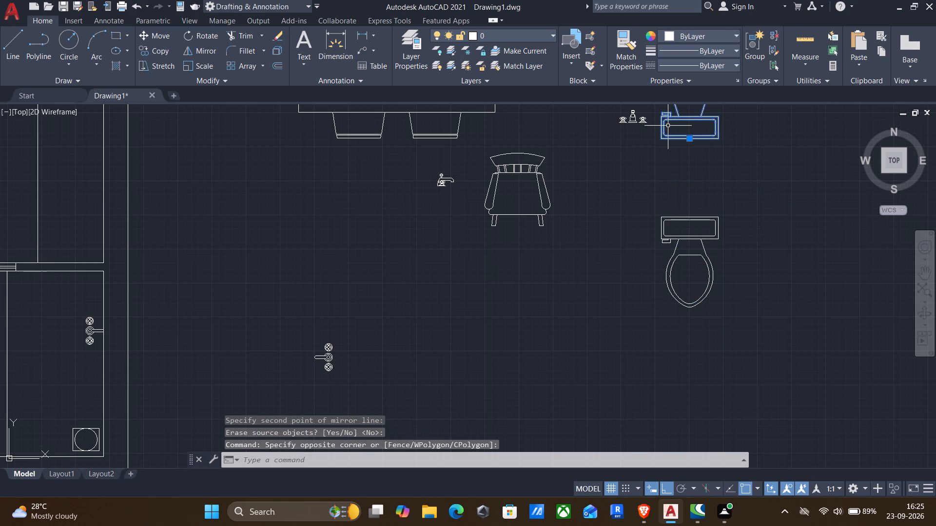
pyautogui.press('c')
pyautogui.press('o')
pyautogui.press('Return')
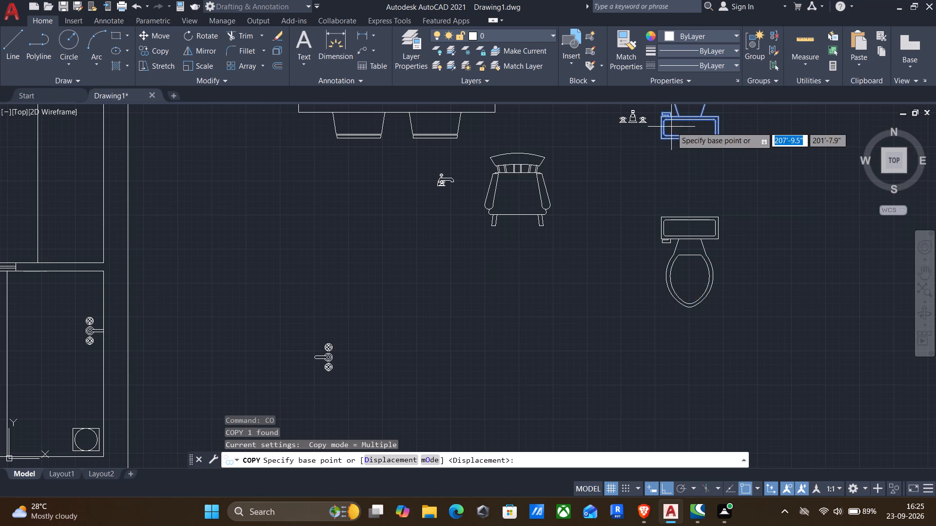
pyautogui.press('F8')
pyautogui.click(685, 140)
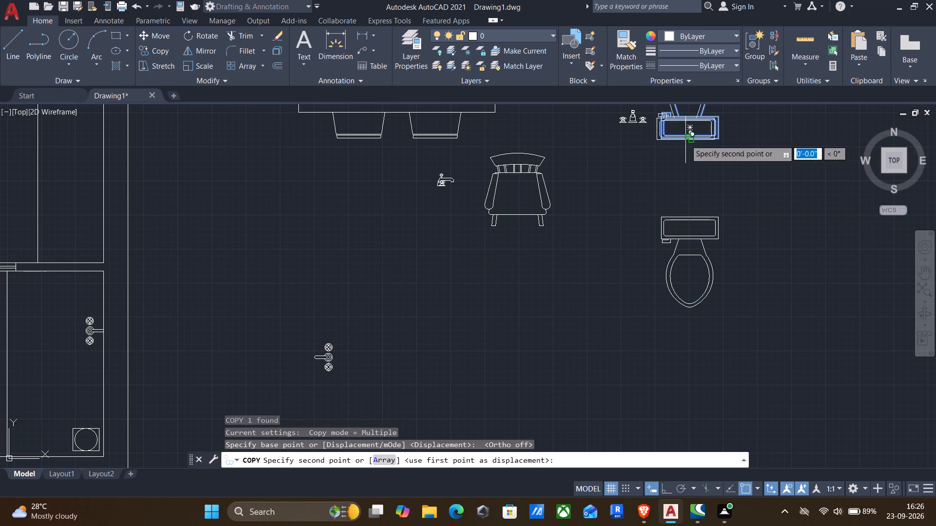
pyautogui.scroll(-2, 648, 205)
pyautogui.moveTo(546, 312); pyautogui.dragTo(714, 261, button='middle')
pyautogui.scroll(1, 495, 243)
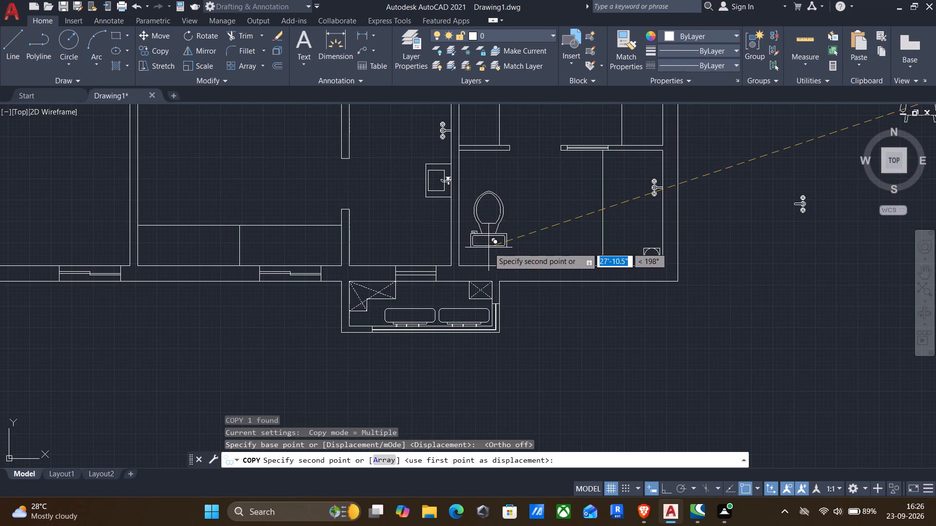
pyautogui.scroll(3, 360, 275)
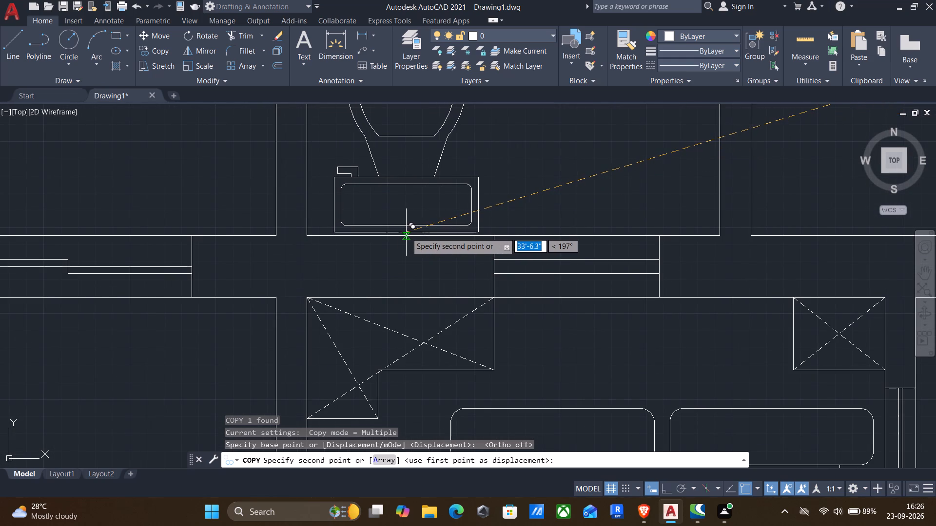
pyautogui.click(406, 232)
pyautogui.scroll(-3, 406, 232)
pyautogui.moveTo(417, 242); pyautogui.dragTo(438, 279, button='middle')
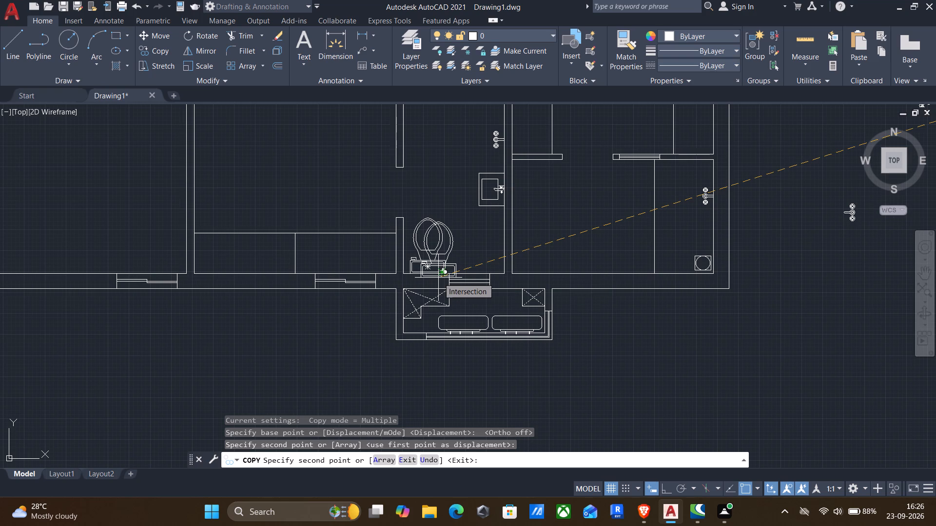
pyautogui.press('Return')
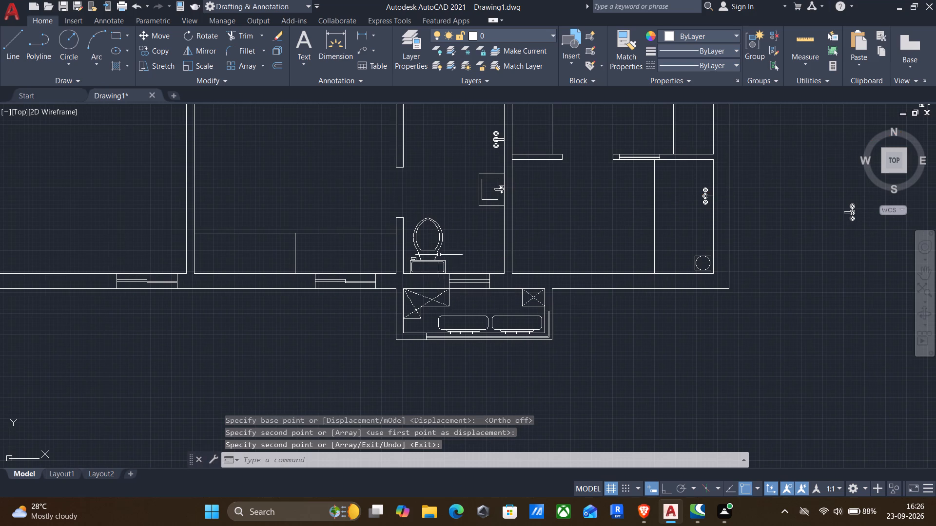
# Draw a horizontal line across the bathroom between its west and east walls, just north of the washbasin, below the shower faucet.
pyautogui.moveTo(439, 255); pyautogui.dragTo(488, 328, button='middle')
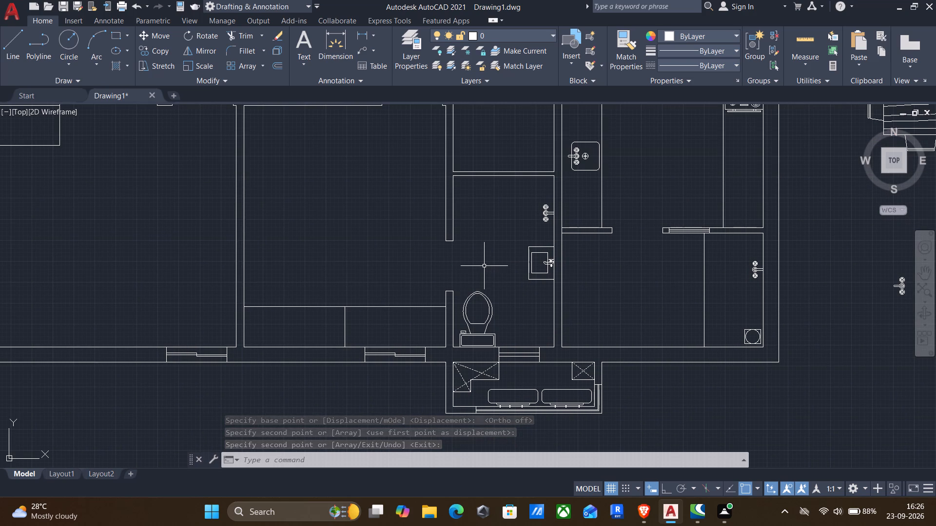
pyautogui.press('l')
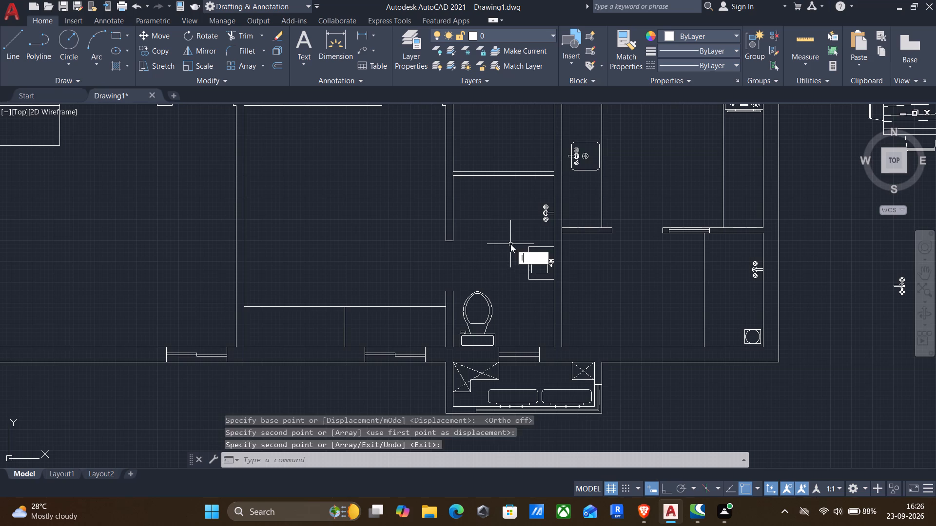
pyautogui.press('Return')
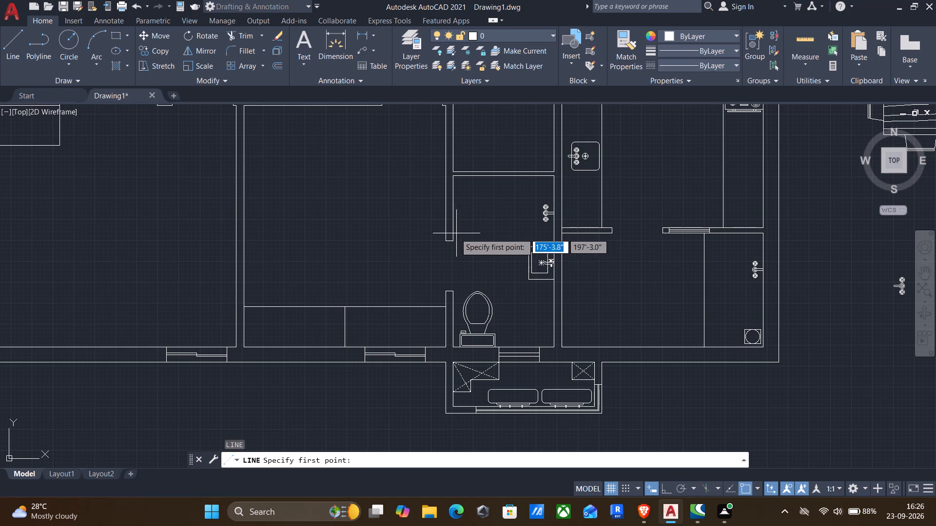
pyautogui.scroll(3, 453, 233)
pyautogui.moveTo(446, 239); pyautogui.dragTo(453, 240)
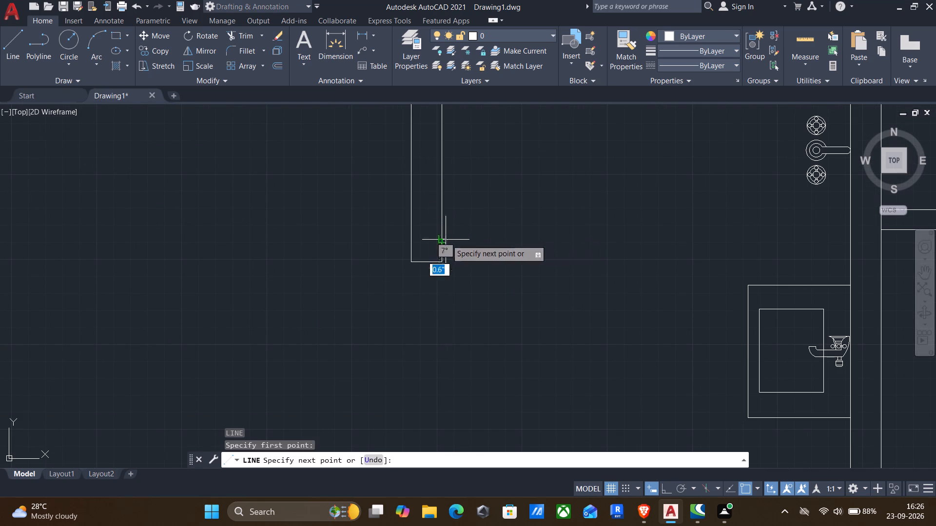
pyautogui.press('F8')
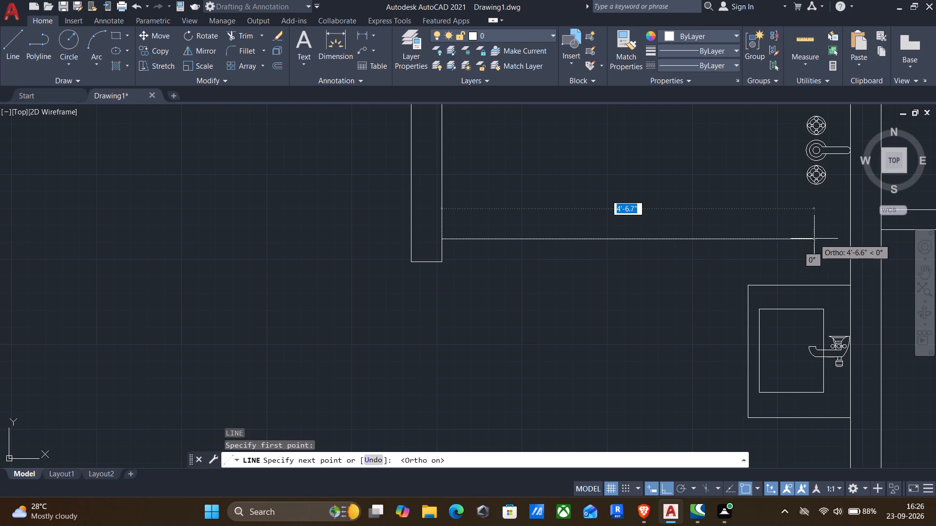
pyautogui.click(850, 241)
pyautogui.press('Return')
# Copy the chair outside the plan by its backrest midpoint to the east part of the counter in the room west of the bathroom.
pyautogui.scroll(-2, 807, 257)
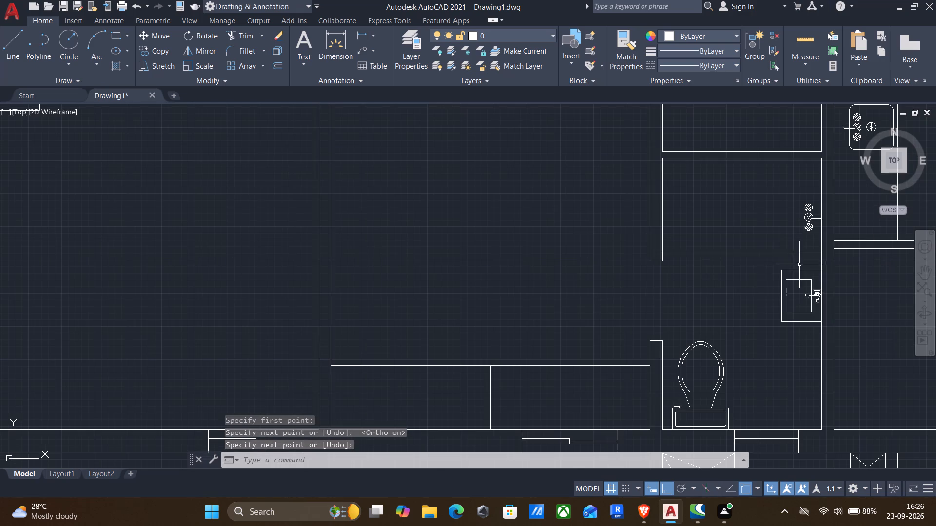
pyautogui.scroll(-1, 702, 287)
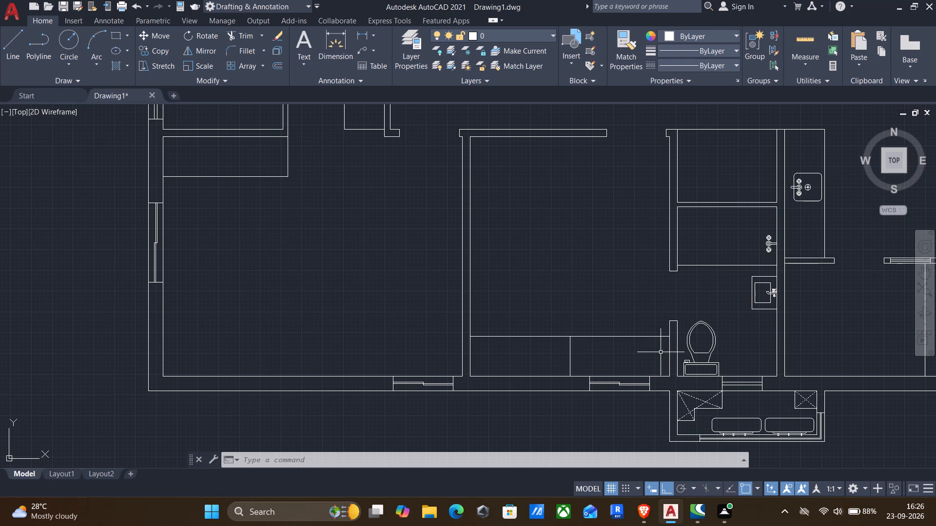
pyautogui.scroll(-1, 448, 339)
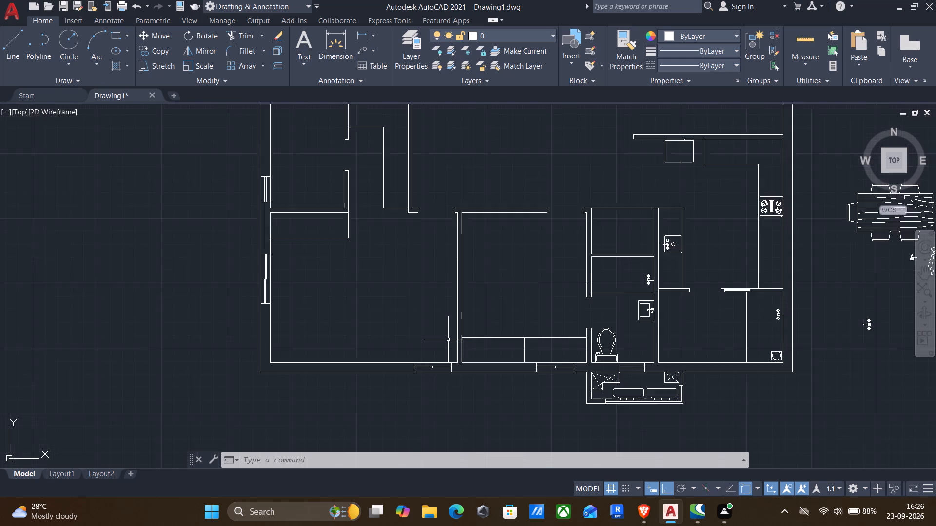
pyautogui.scroll(-1, 448, 339)
pyautogui.moveTo(544, 331); pyautogui.dragTo(500, 340, button='middle')
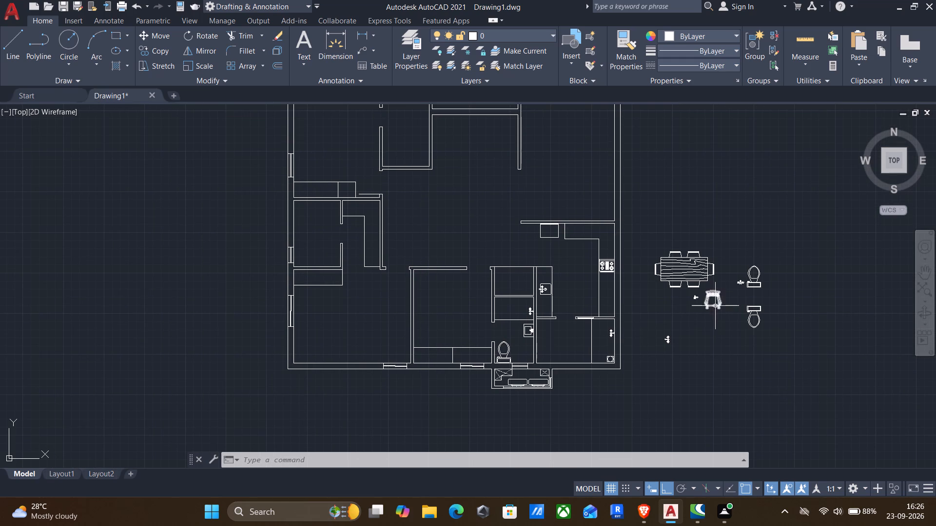
pyautogui.click(714, 306)
pyautogui.write('co')
pyautogui.press('Return')
pyautogui.scroll(2, 711, 291)
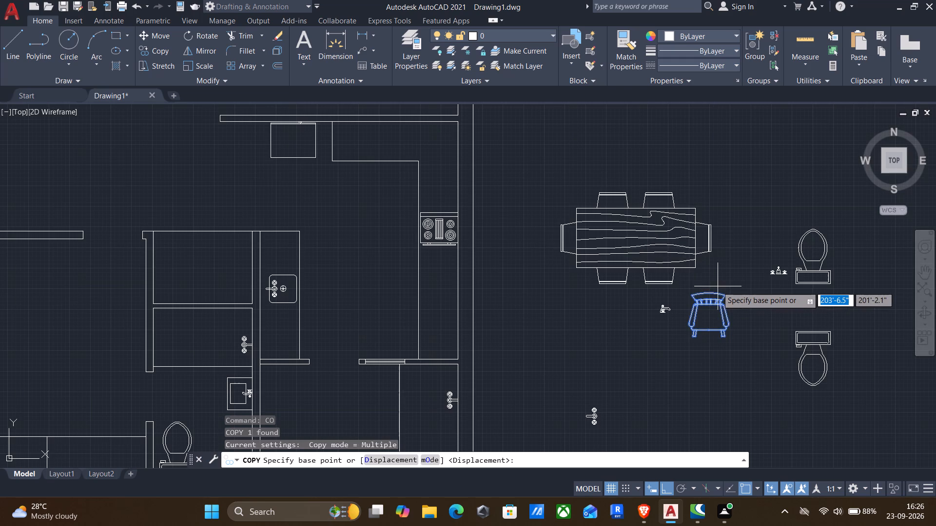
pyautogui.click(713, 291)
pyautogui.scroll(-1, 622, 358)
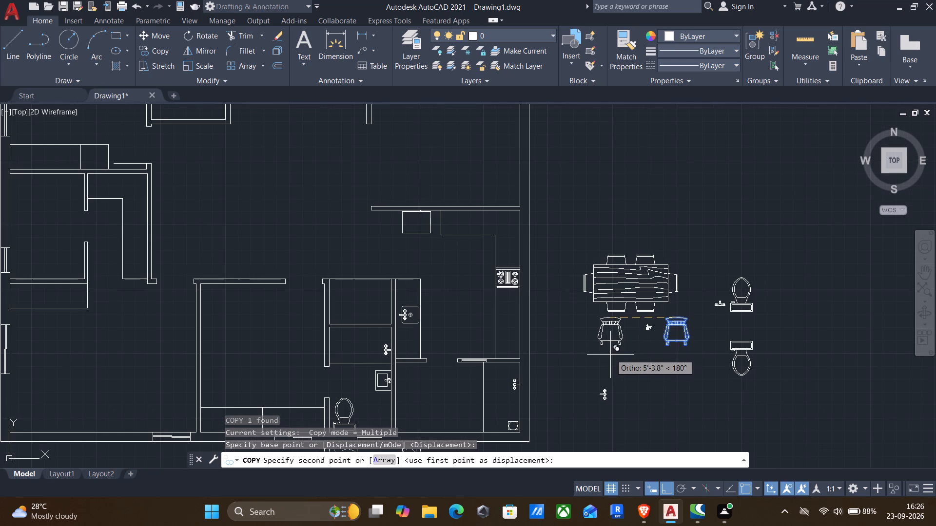
pyautogui.press('F8')
pyautogui.moveTo(513, 360); pyautogui.dragTo(748, 250, button='middle')
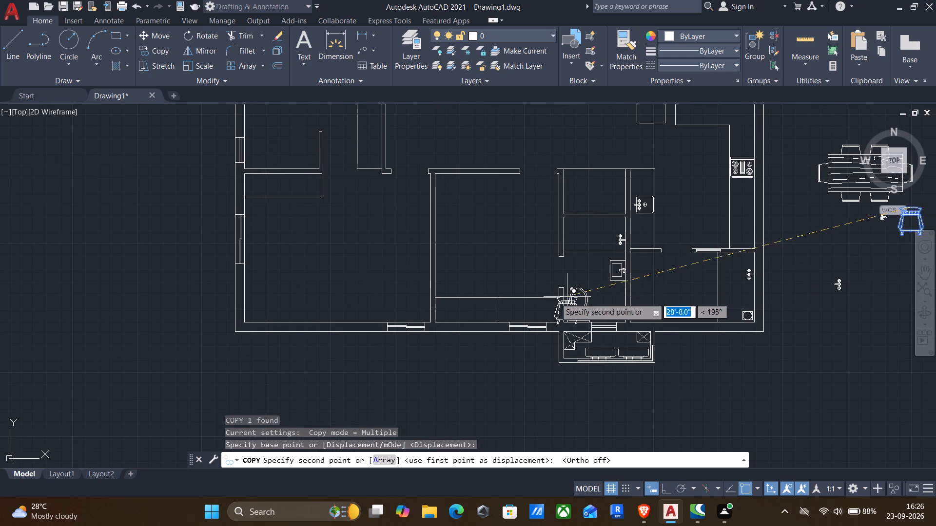
pyautogui.click(531, 287)
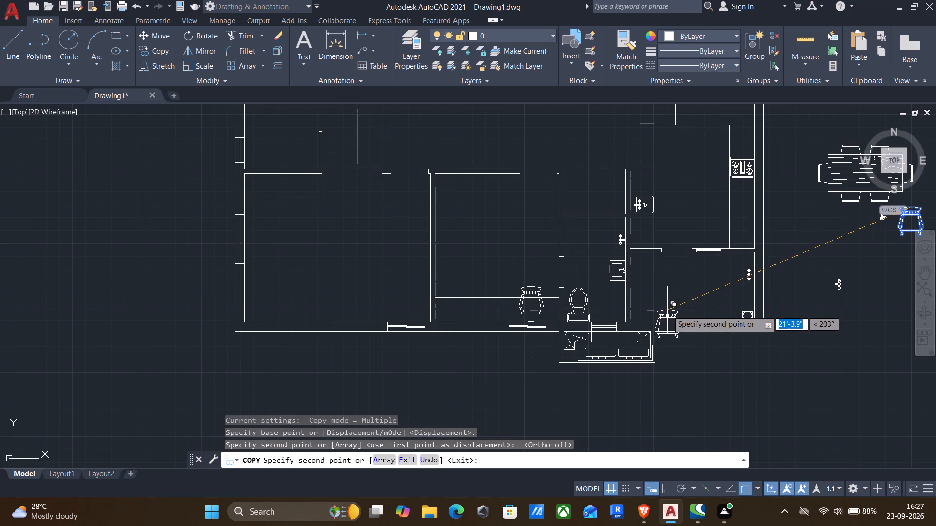
# Place another chair copy at the small east compartment of the counter in the northwestern room.
pyautogui.moveTo(633, 301); pyautogui.dragTo(682, 470, button='middle')
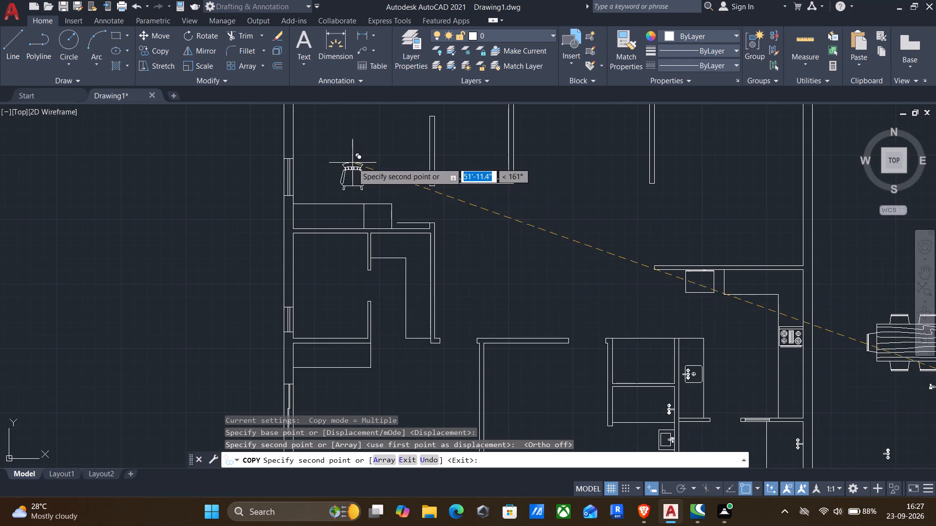
pyautogui.scroll(3, 377, 187)
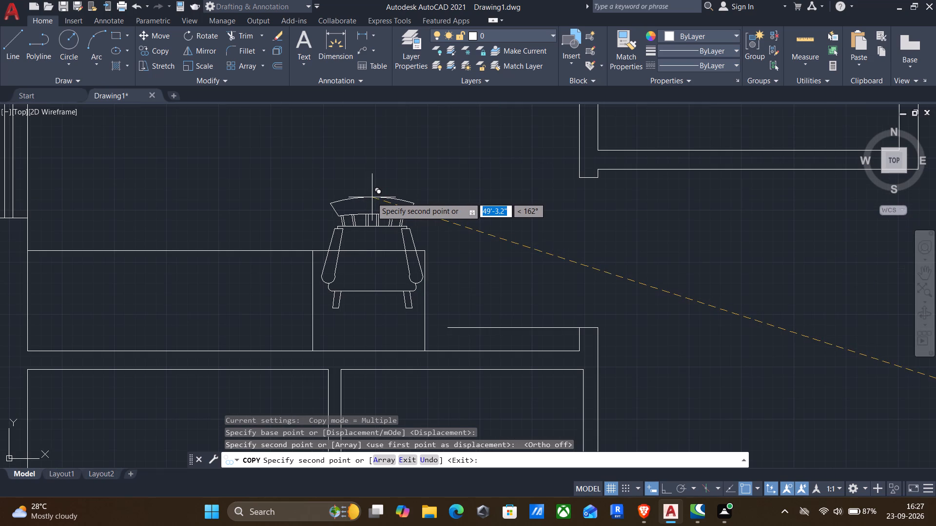
pyautogui.click(370, 198)
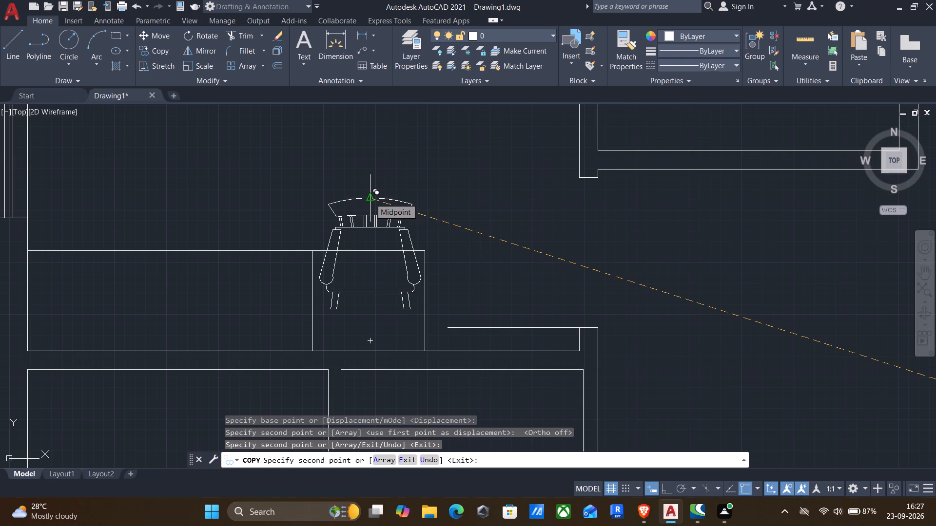
pyautogui.press('Escape')
# Look over the western and southwestern rooms of the plan for remaining furniture placement.
pyautogui.scroll(-2, 431, 229)
pyautogui.moveTo(491, 311); pyautogui.dragTo(488, 284, button='middle')
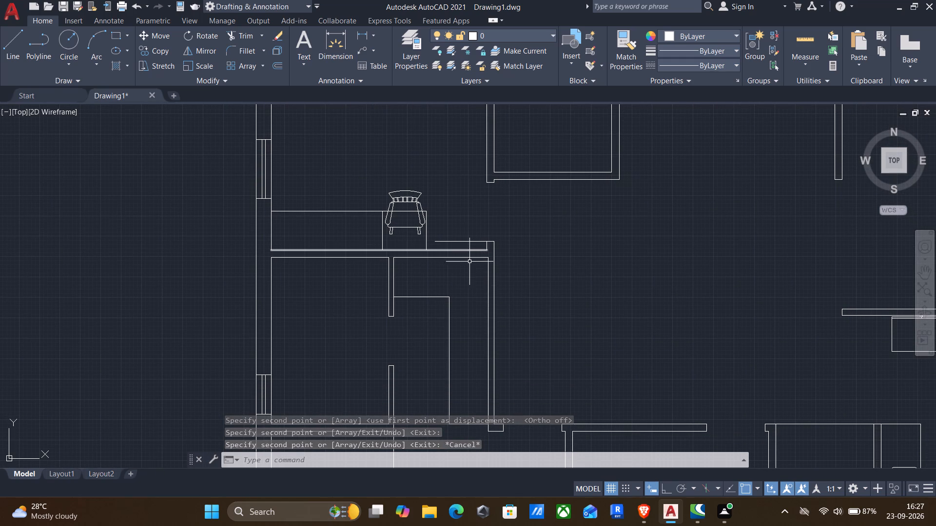
pyautogui.moveTo(470, 264); pyautogui.dragTo(524, 236, button='middle')
pyautogui.moveTo(418, 308); pyautogui.dragTo(547, 195, button='middle')
pyautogui.moveTo(470, 294); pyautogui.dragTo(490, 229, button='middle')
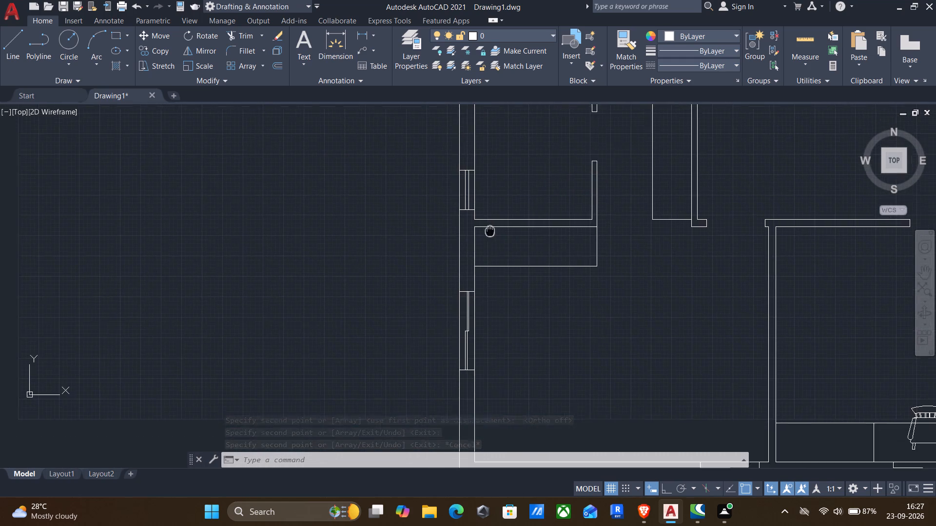
pyautogui.moveTo(490, 229); pyautogui.dragTo(491, 223, button='middle')
pyautogui.moveTo(528, 327); pyautogui.dragTo(440, 158, button='middle')
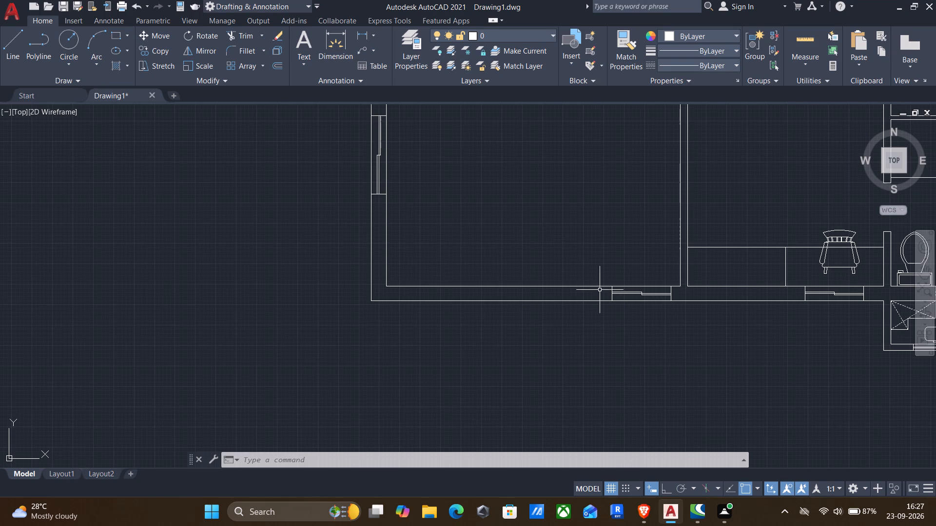
pyautogui.moveTo(592, 251); pyautogui.dragTo(594, 262, button='middle')
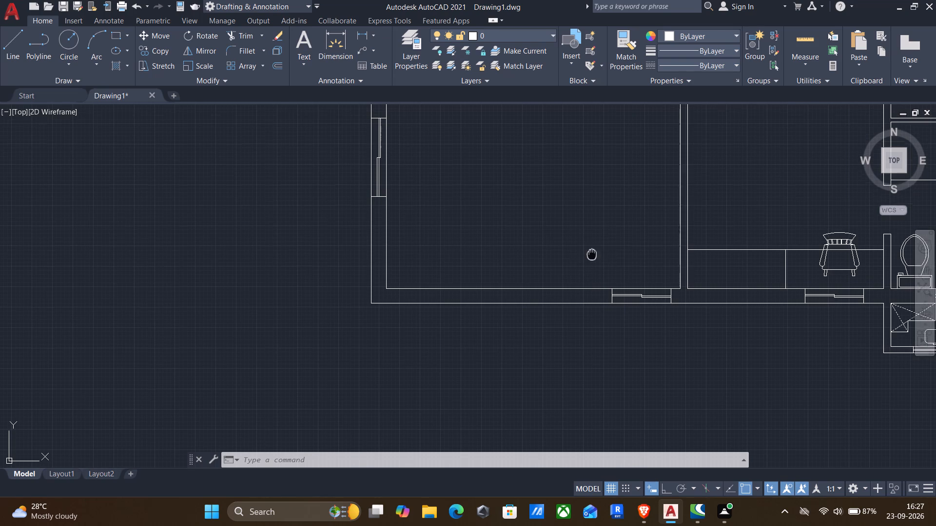
pyautogui.moveTo(594, 262); pyautogui.dragTo(612, 297, button='middle')
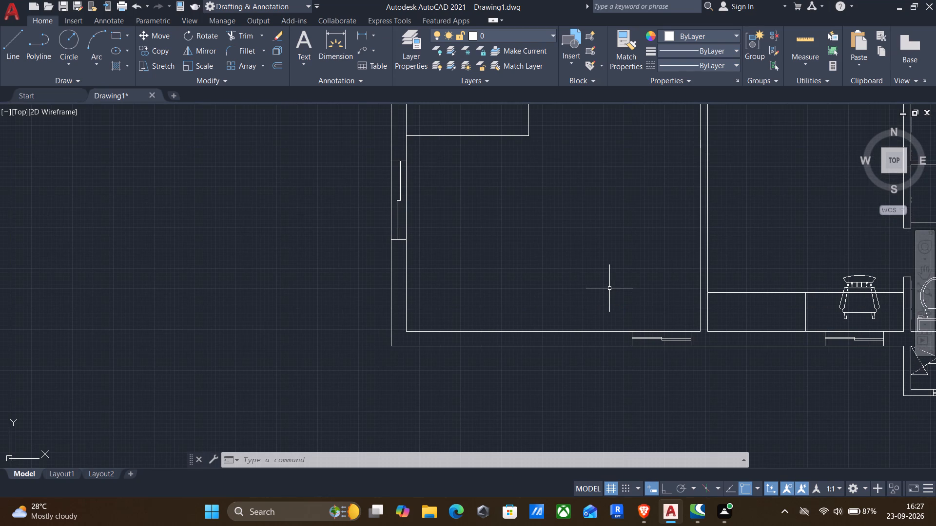
pyautogui.moveTo(609, 288); pyautogui.dragTo(473, 332, button='middle')
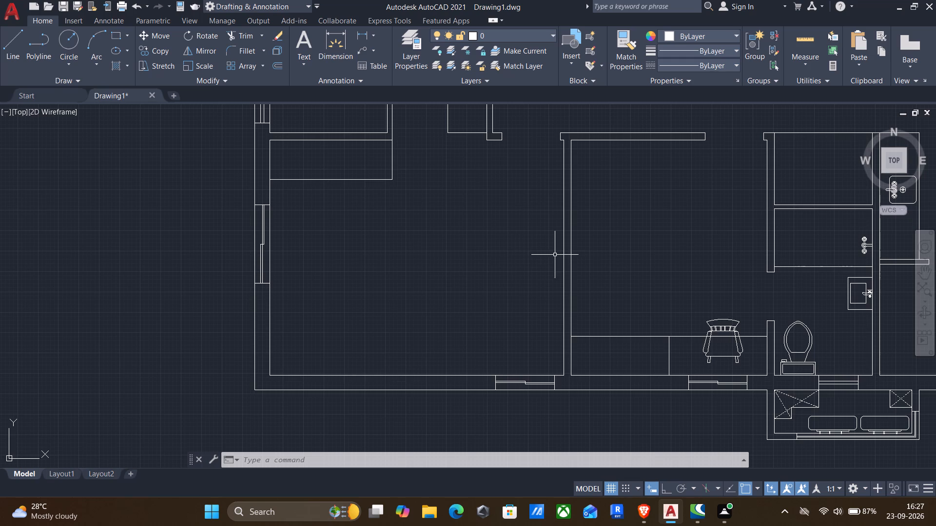
# Mirror the bathroom washbasin with its faucet across a vertical line on the bathroom's east wall, keeping the original.
pyautogui.scroll(-1, 558, 257)
pyautogui.moveTo(673, 264); pyautogui.dragTo(653, 295, button='middle')
pyautogui.scroll(3, 707, 301)
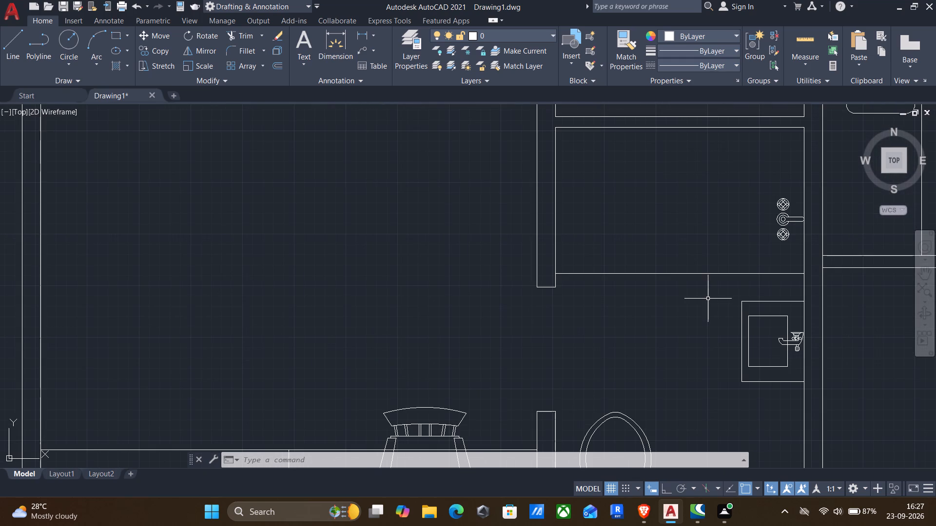
pyautogui.click(713, 288)
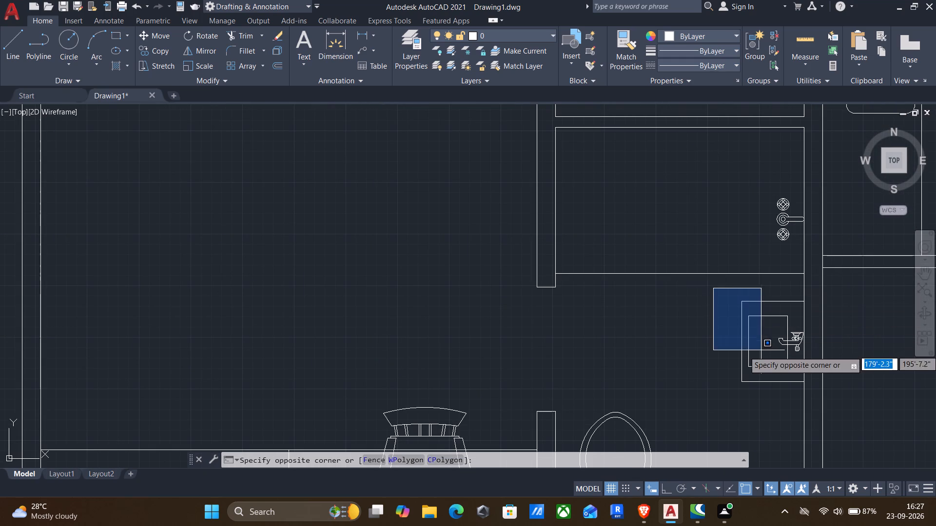
pyautogui.click(808, 399)
pyautogui.press('m')
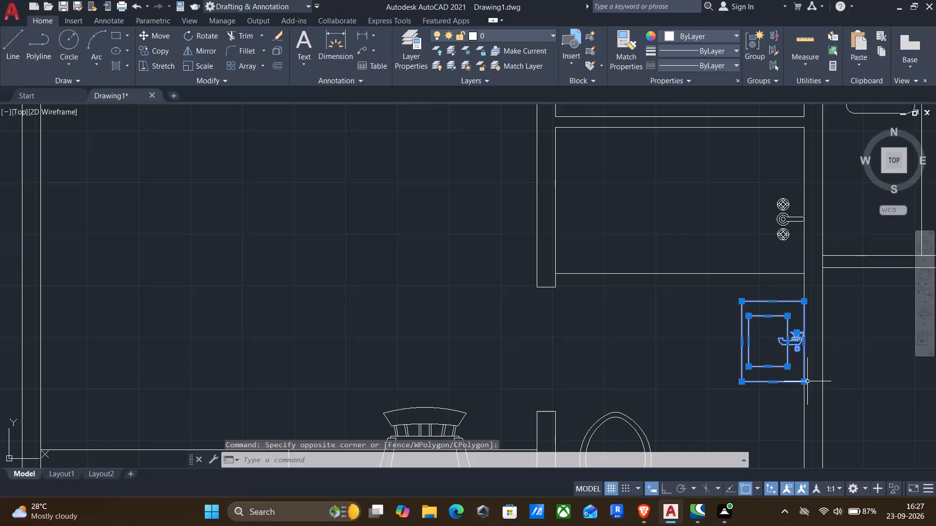
pyautogui.press('o')
pyautogui.press('BackSpace')
pyautogui.press('i')
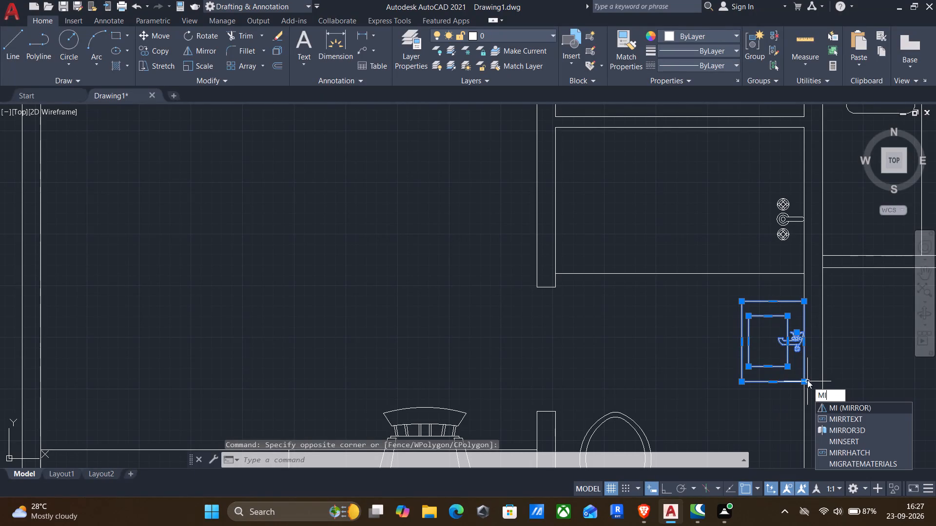
pyautogui.press('Return')
pyautogui.click(822, 305)
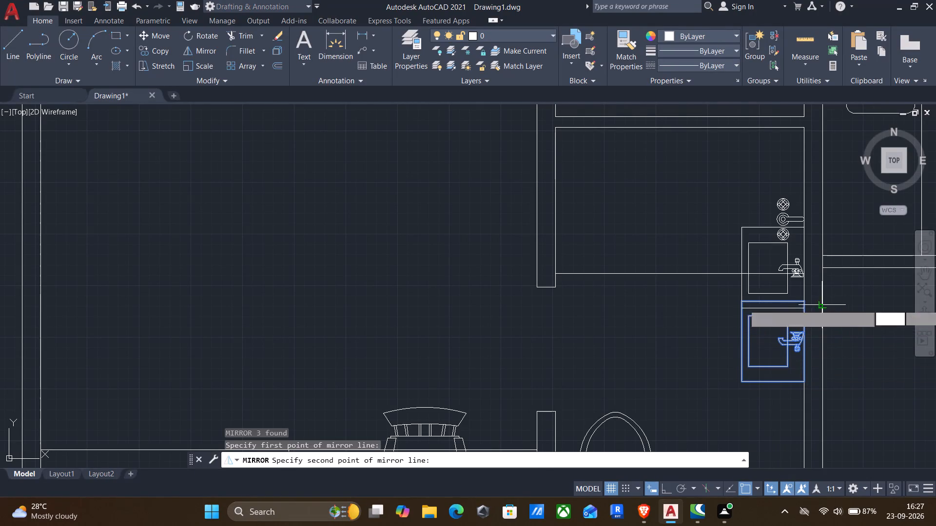
pyautogui.press('F8')
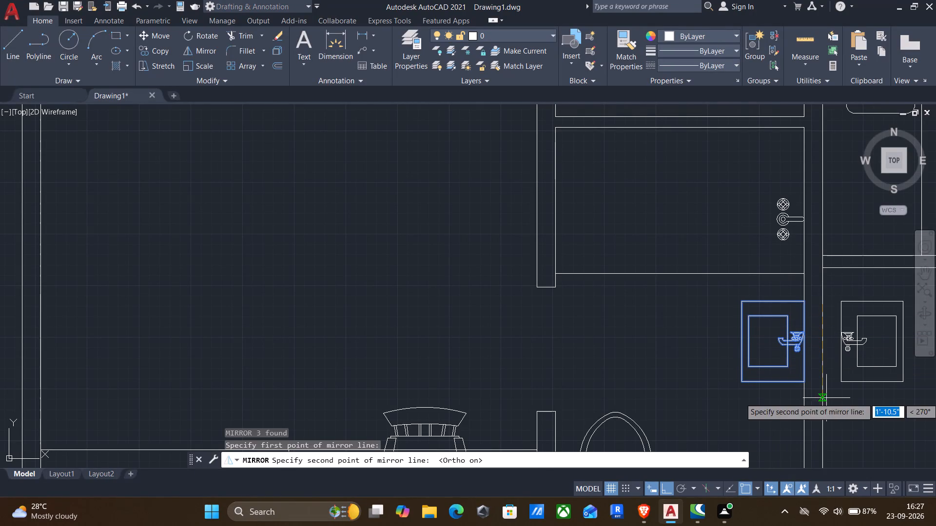
pyautogui.click(826, 398)
pyautogui.press('Return')
# Move the mirrored washbasin by its west edge to the middle of the east wall face of the western rooms, facing the hall.
pyautogui.click(831, 291)
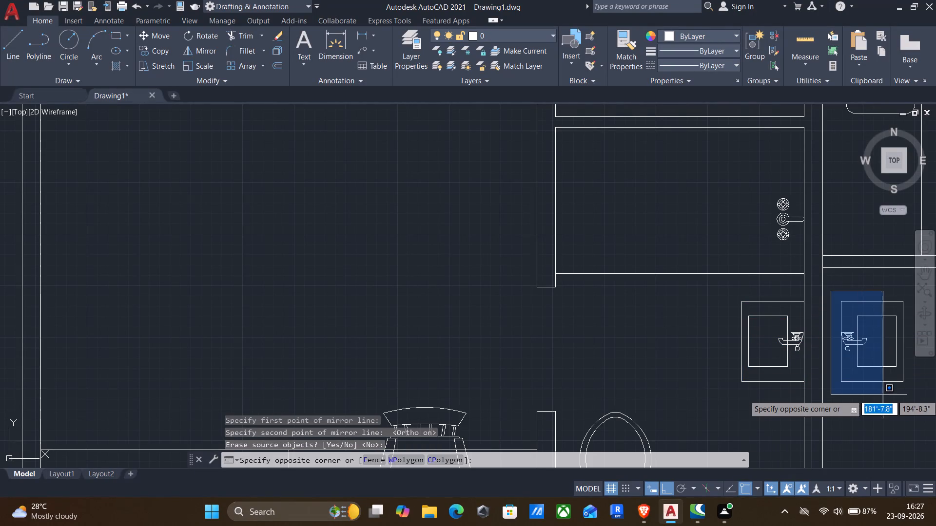
pyautogui.click(911, 401)
pyautogui.press('m')
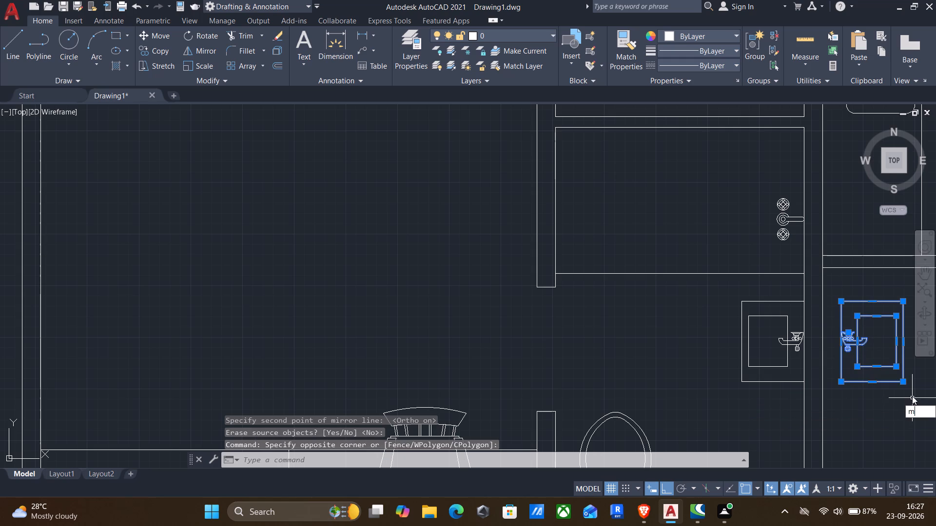
pyautogui.press('Return')
pyautogui.press('F8')
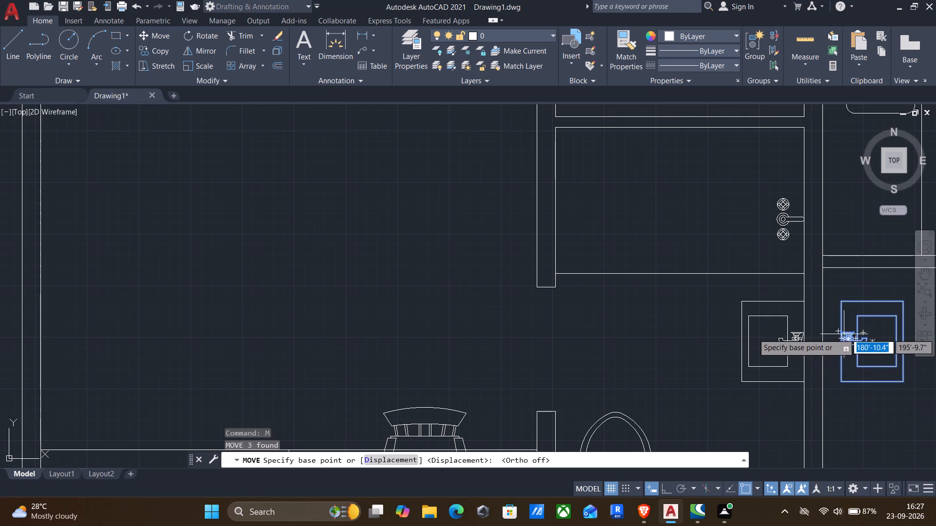
pyautogui.click(842, 342)
pyautogui.scroll(-1, 711, 321)
pyautogui.moveTo(595, 303); pyautogui.dragTo(670, 357, button='middle')
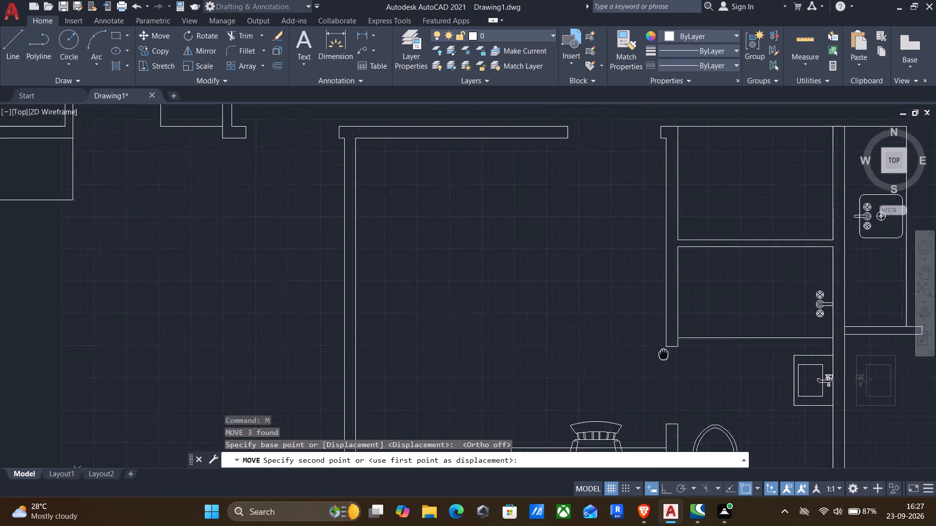
pyautogui.moveTo(670, 357); pyautogui.dragTo(686, 369, button='middle')
pyautogui.scroll(-1, 578, 311)
pyautogui.moveTo(514, 272); pyautogui.dragTo(720, 457, button='middle')
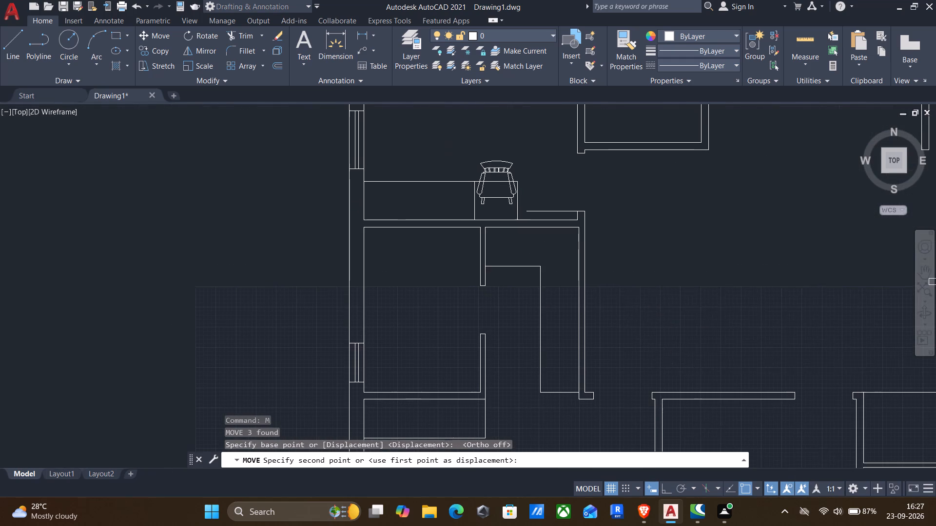
pyautogui.click(587, 301)
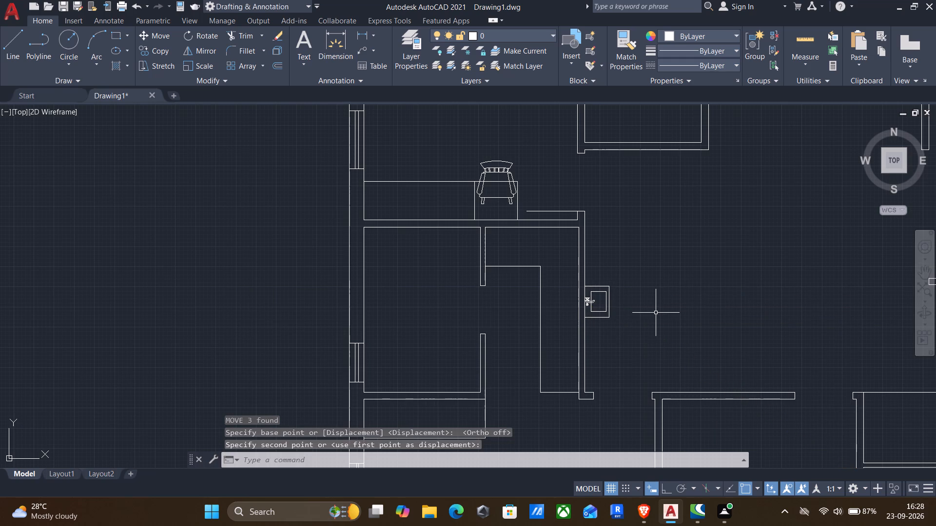
# Insert the Bed - Queen block from Home - Space Planner.dwg in DesignCenter into the empty area east of the plan.
pyautogui.scroll(-1, 655, 316)
pyautogui.moveTo(658, 323); pyautogui.dragTo(610, 249, button='middle')
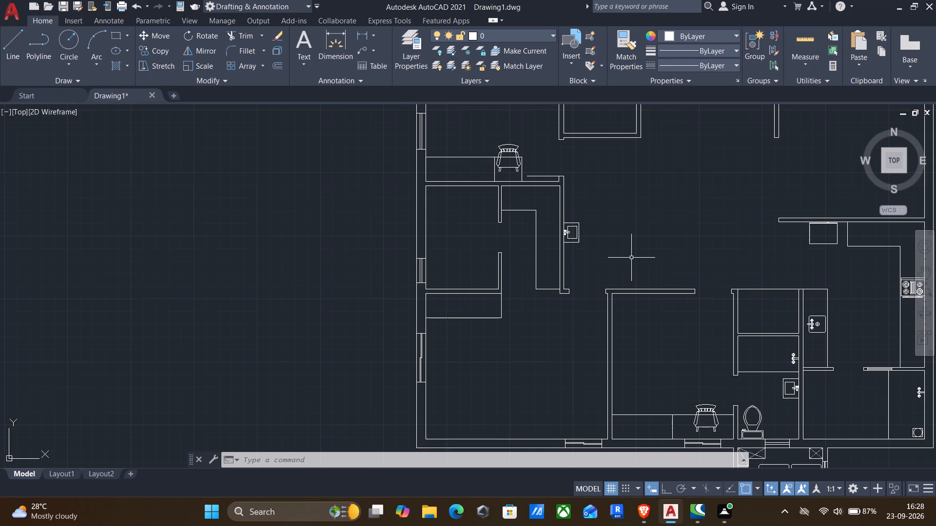
pyautogui.moveTo(522, 345); pyautogui.dragTo(511, 294, button='middle')
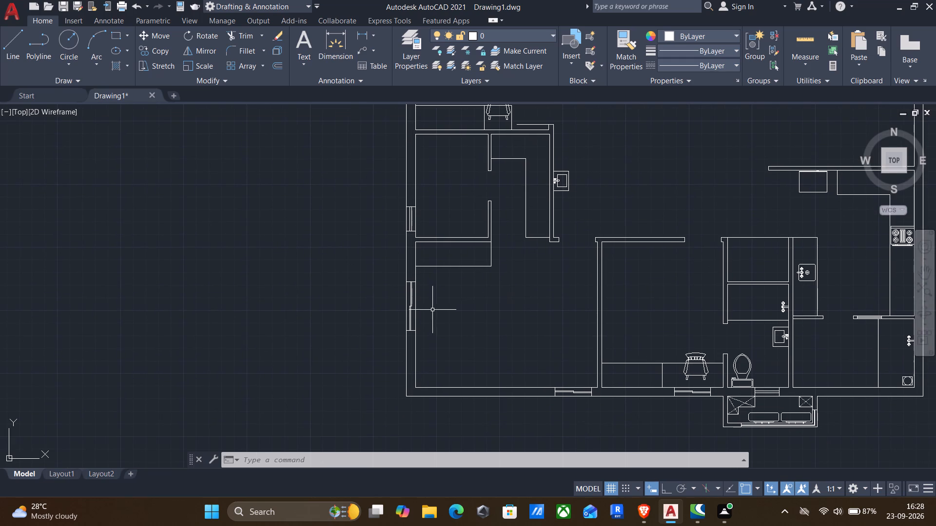
pyautogui.scroll(-2, 426, 298)
pyautogui.moveTo(564, 308); pyautogui.dragTo(500, 311, button='middle')
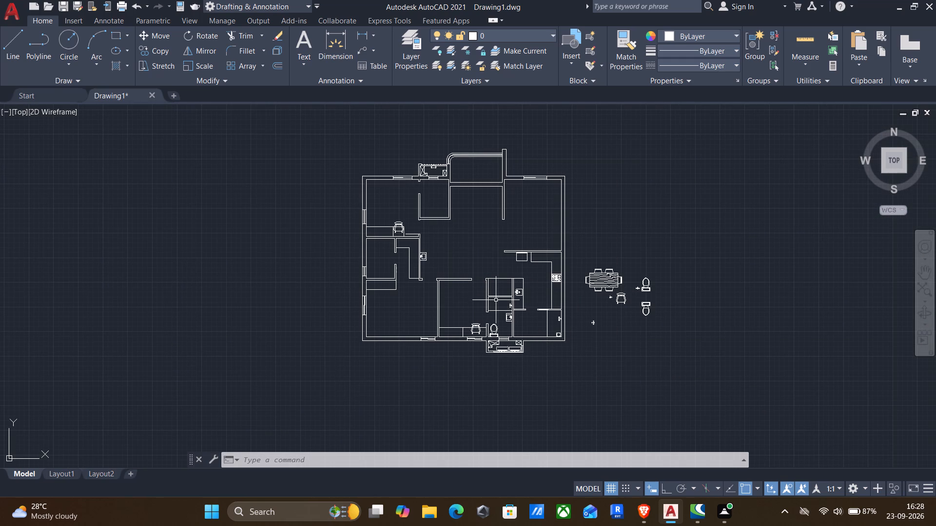
pyautogui.write('dc')
pyautogui.press('Return')
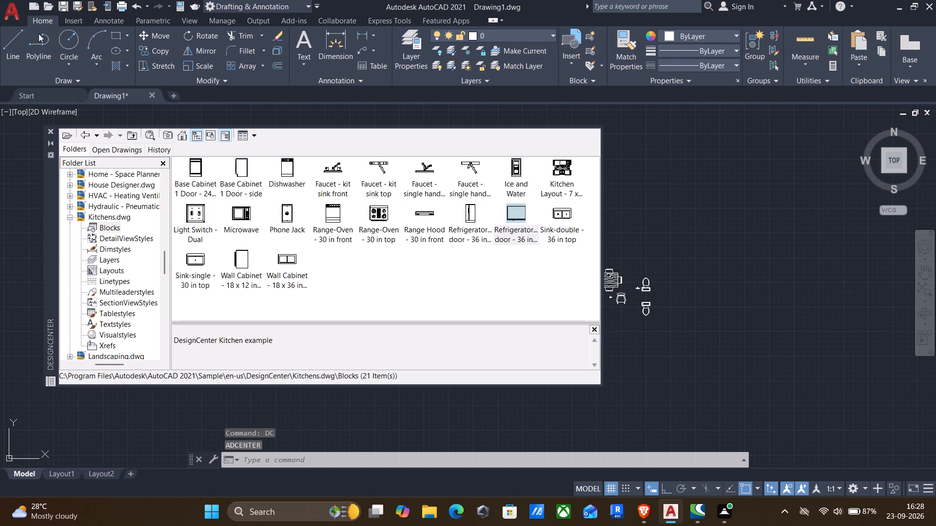
pyautogui.click(85, 135)
pyautogui.click(85, 136)
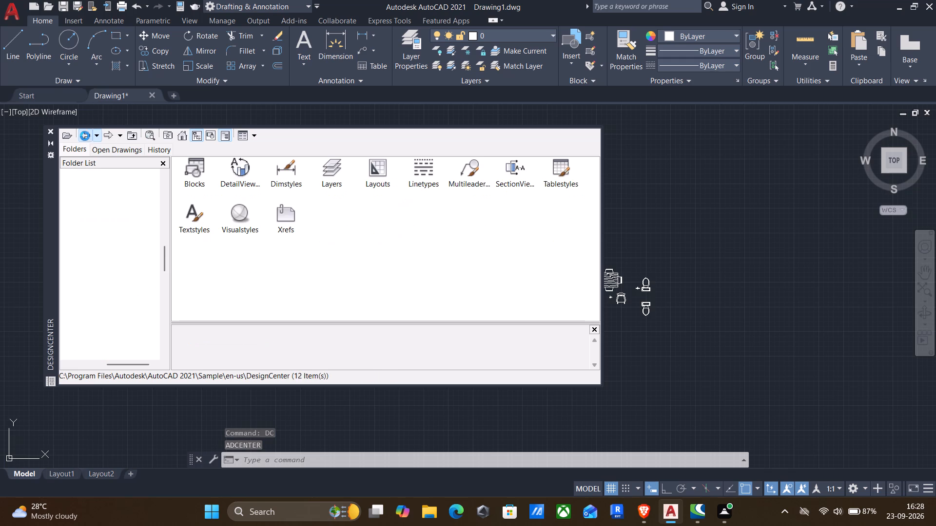
pyautogui.doubleClick(516, 188)
pyautogui.doubleClick(526, 169)
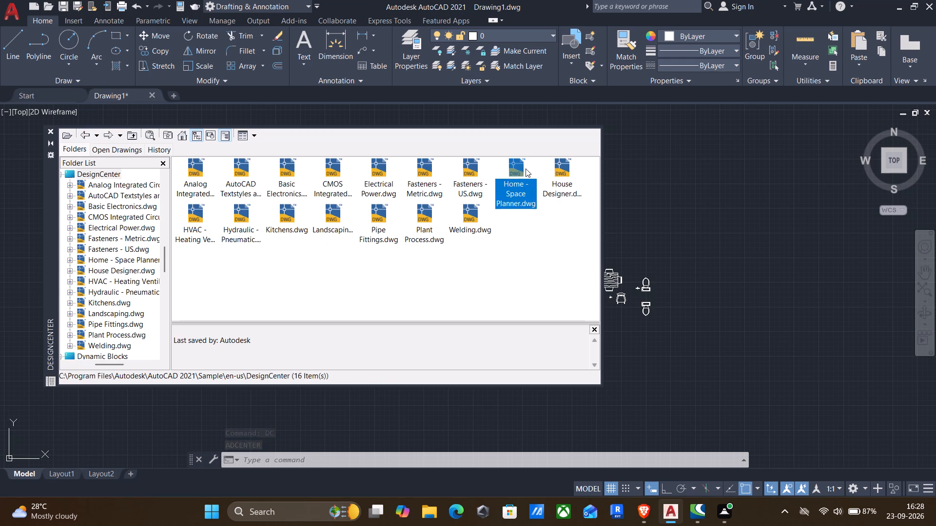
pyautogui.doubleClick(188, 168)
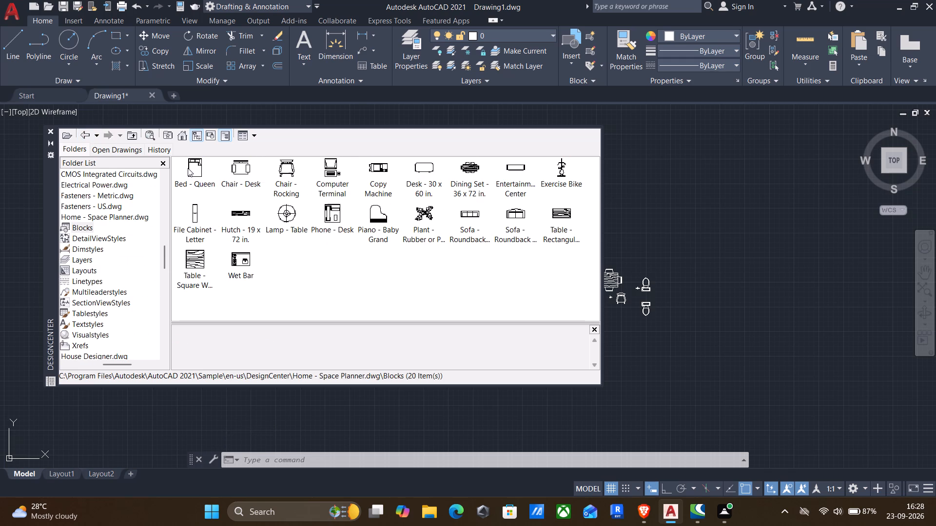
pyautogui.moveTo(199, 169); pyautogui.dragTo(707, 223)
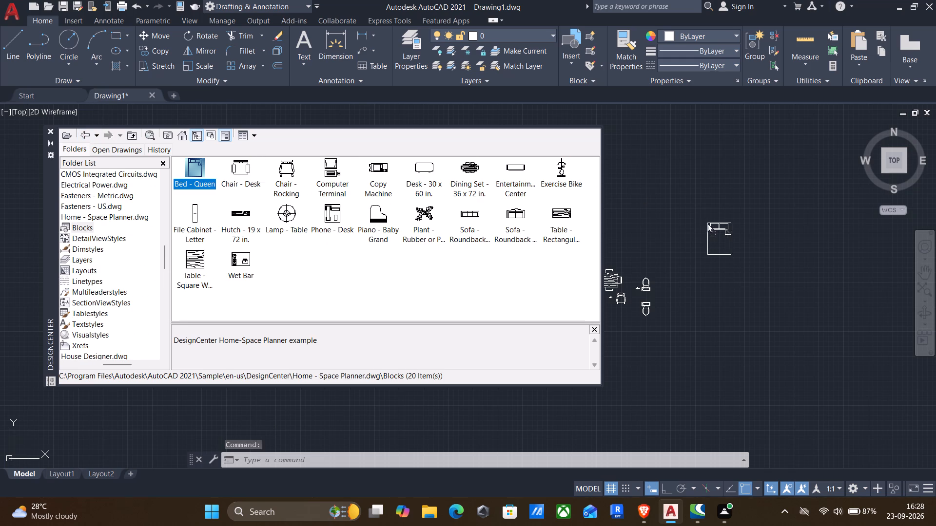
pyautogui.moveTo(707, 223); pyautogui.dragTo(708, 223)
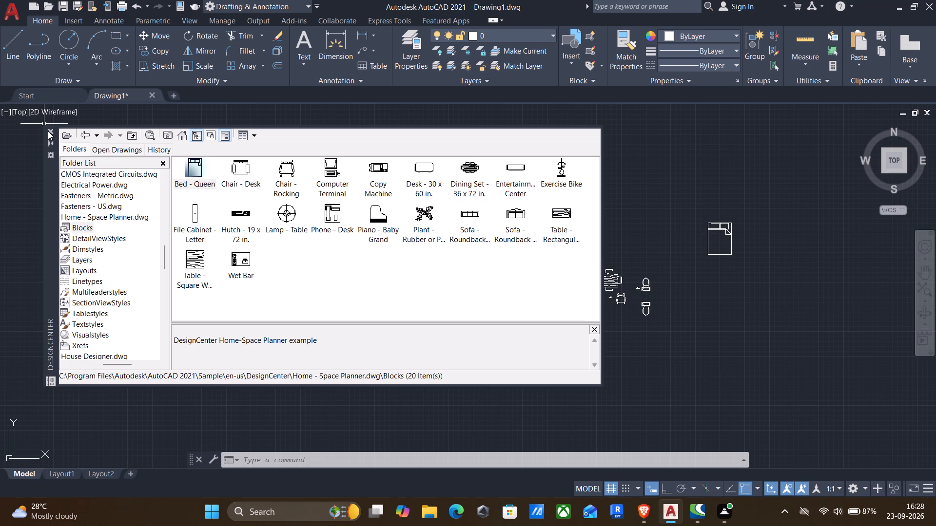
pyautogui.click(48, 131)
# Rotate the queen bed about its headboard midpoint with Ortho on so the headboard faces west.
pyautogui.click(634, 188)
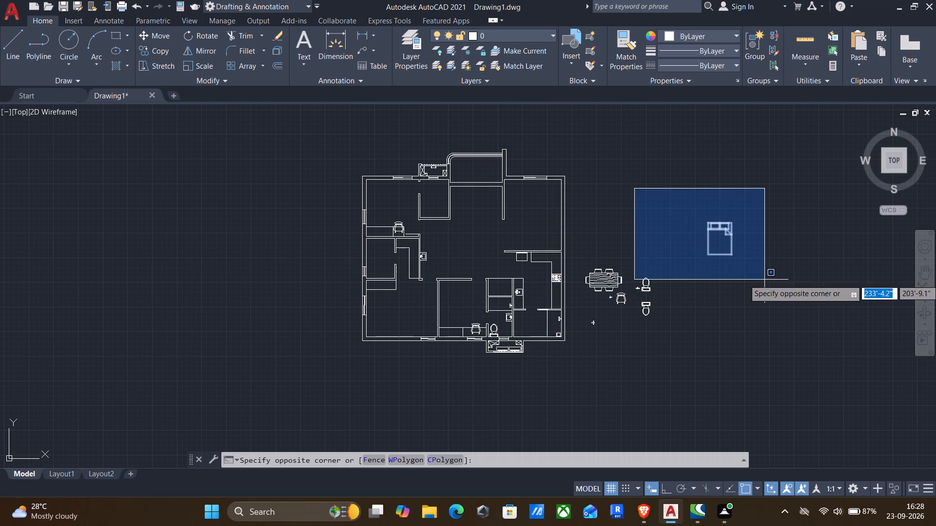
pyautogui.click(764, 280)
pyautogui.write('ro')
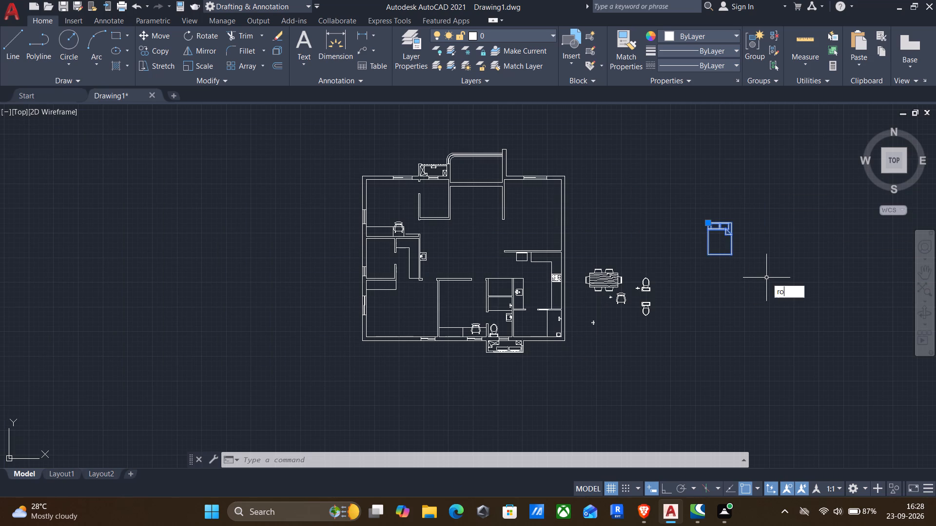
pyautogui.press('Return')
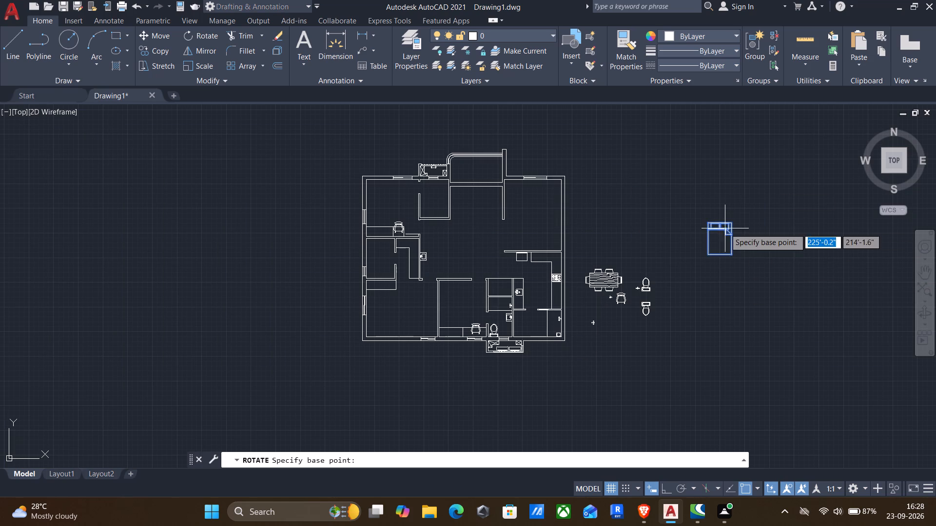
pyautogui.click(718, 220)
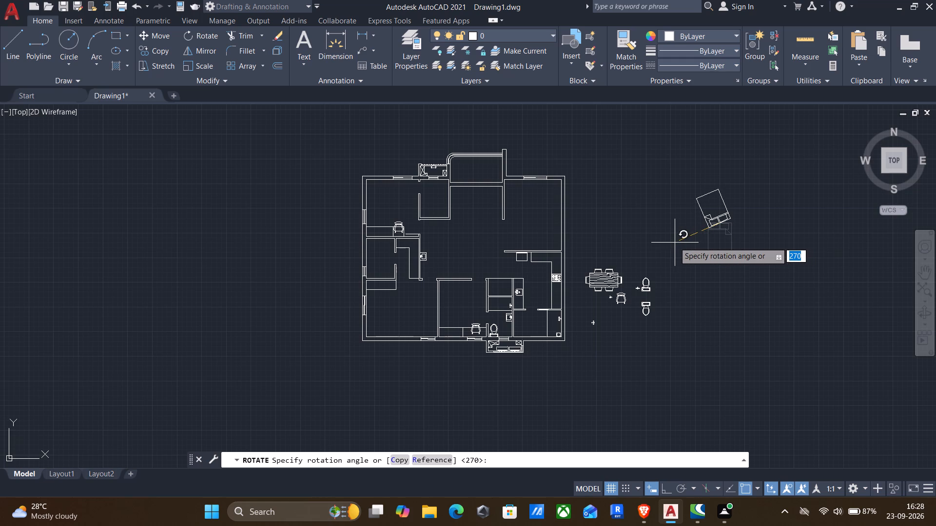
pyautogui.press('F7')
pyautogui.press('F7')
pyautogui.press('F8')
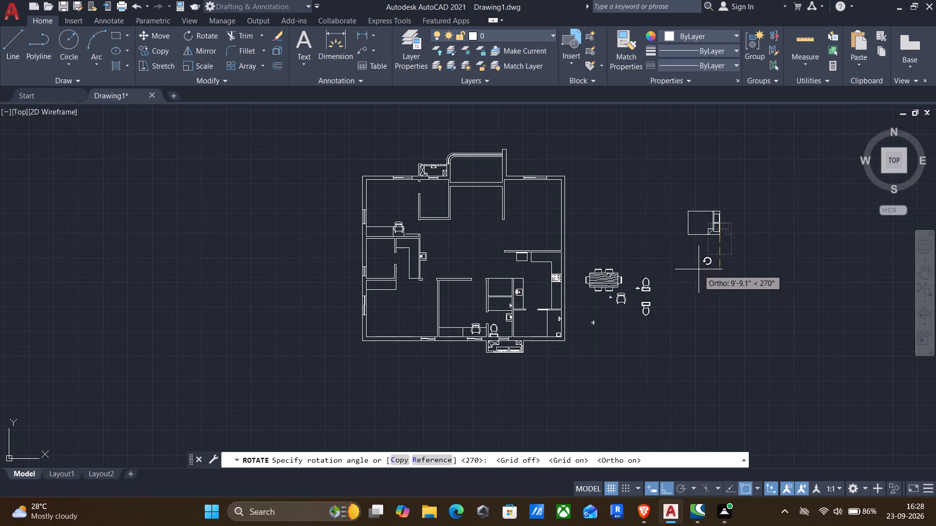
pyautogui.click(668, 143)
# Copy the rotated queen bed by its headboard midpoint into the empty area west of the plan.
pyautogui.moveTo(682, 172); pyautogui.dragTo(736, 217)
pyautogui.click(829, 290)
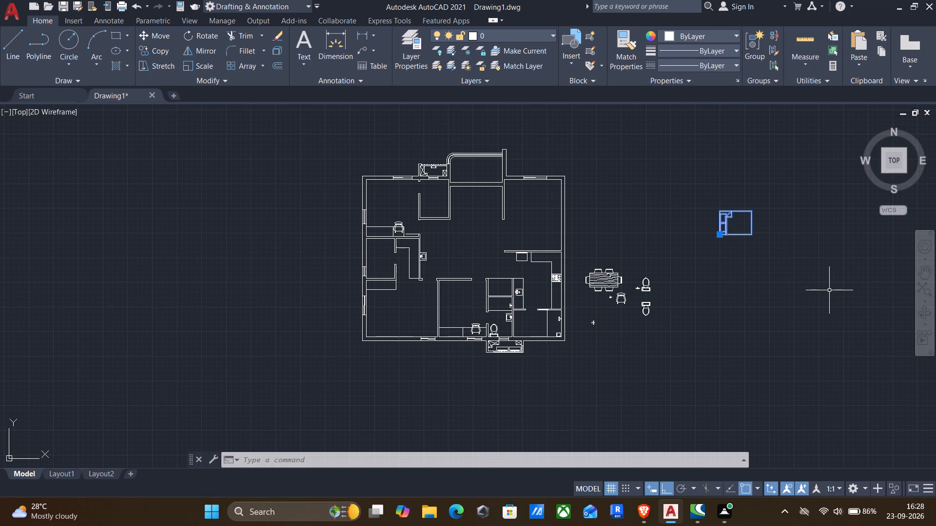
pyautogui.write('co')
pyautogui.press('Return')
pyautogui.scroll(3, 698, 208)
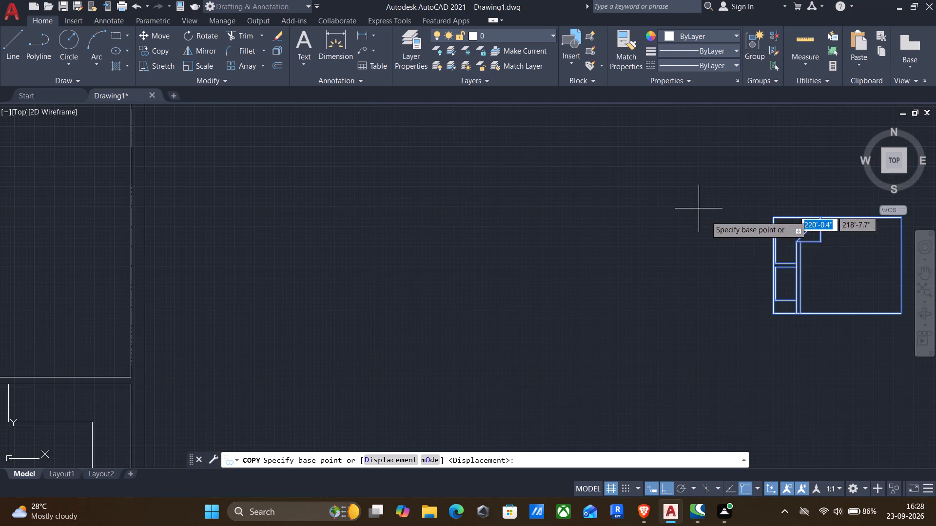
pyautogui.click(773, 266)
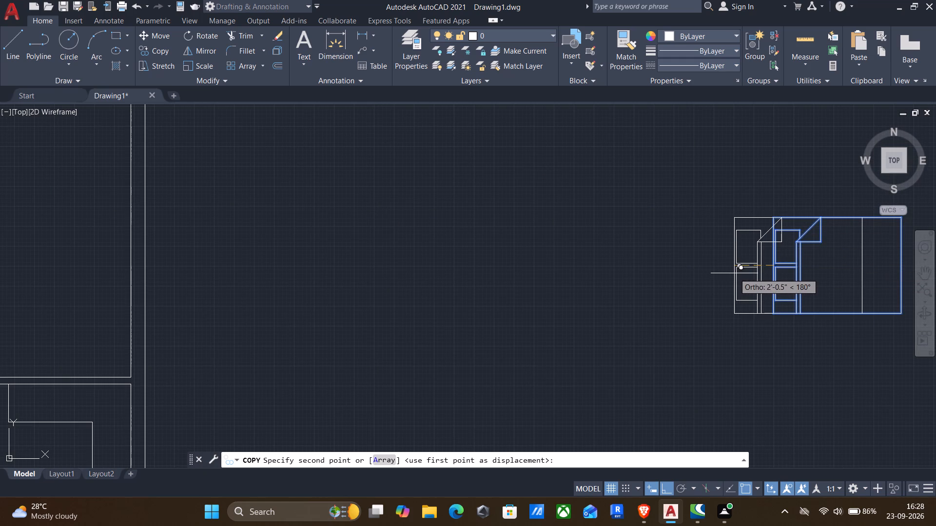
pyautogui.press('F8')
pyautogui.scroll(-2, 673, 282)
pyautogui.moveTo(648, 309); pyautogui.dragTo(784, 224, button='middle')
pyautogui.moveTo(305, 344); pyautogui.dragTo(366, 294, button='middle')
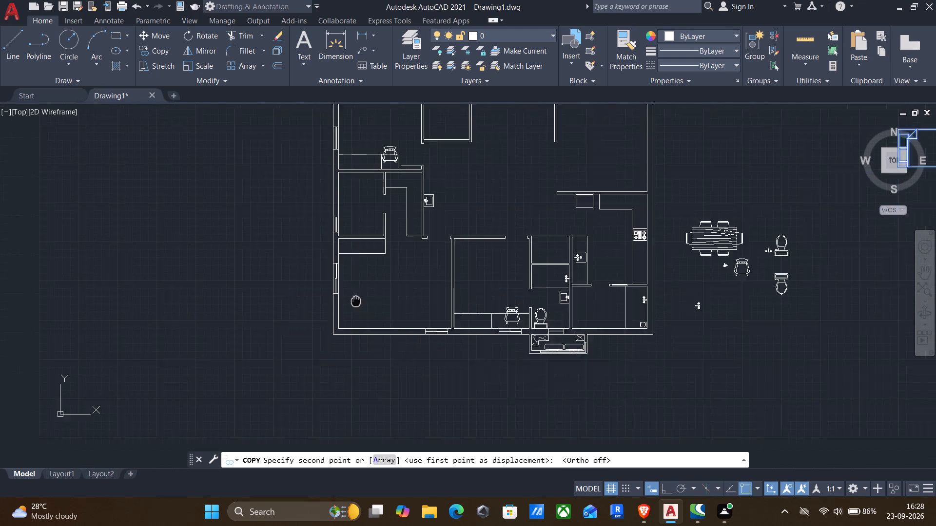
pyautogui.moveTo(366, 294); pyautogui.dragTo(409, 279, button='middle')
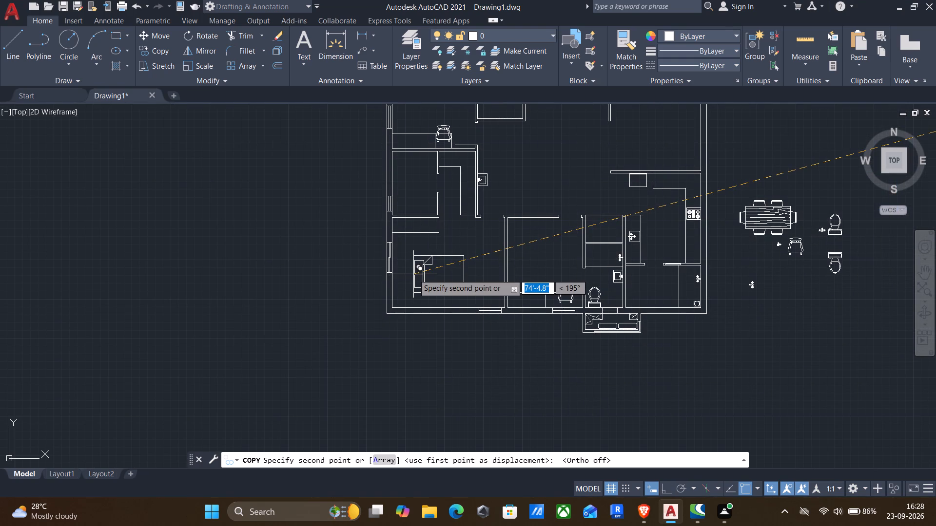
pyautogui.click(205, 263)
pyautogui.press('Escape')
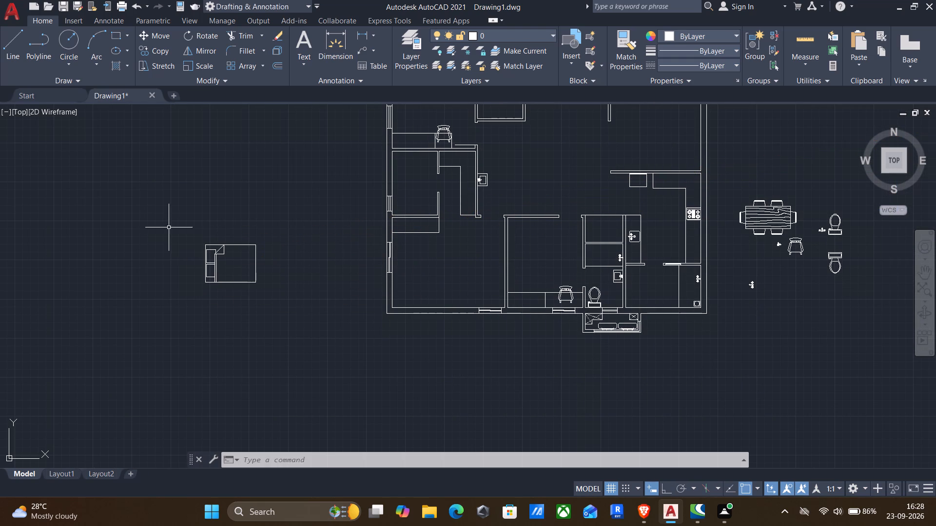
# Rotate the queen bed copy west of the plan about its headboard midpoint with Ortho on so the headboard faces south.
pyautogui.moveTo(168, 226); pyautogui.dragTo(252, 323)
pyautogui.scroll(-2, 268, 310)
pyautogui.scroll(1, 177, 256)
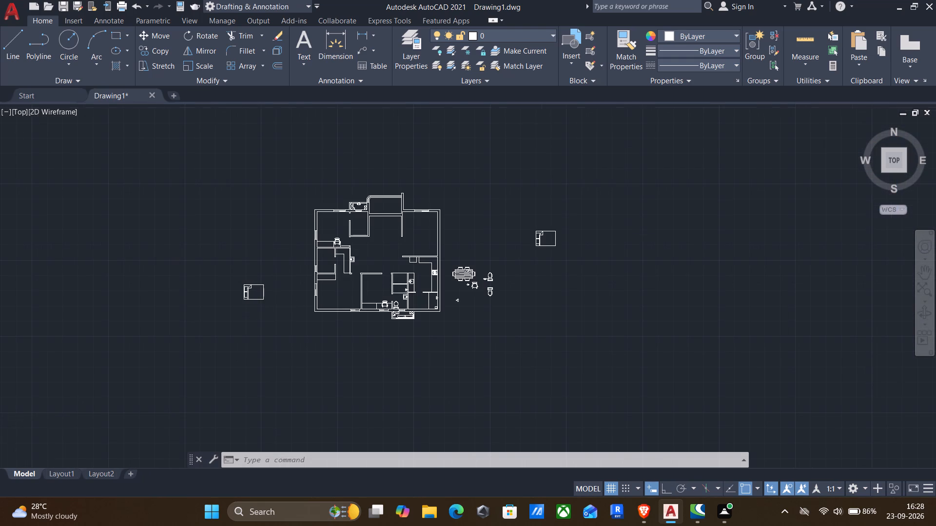
pyautogui.scroll(1, 177, 256)
pyautogui.moveTo(192, 260); pyautogui.dragTo(319, 333)
pyautogui.click(452, 415)
pyautogui.press('r')
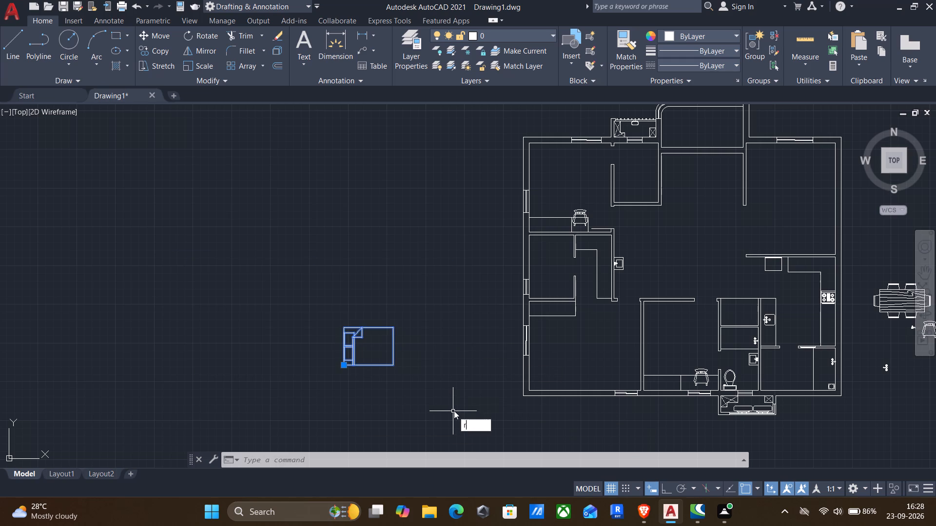
pyautogui.press('o')
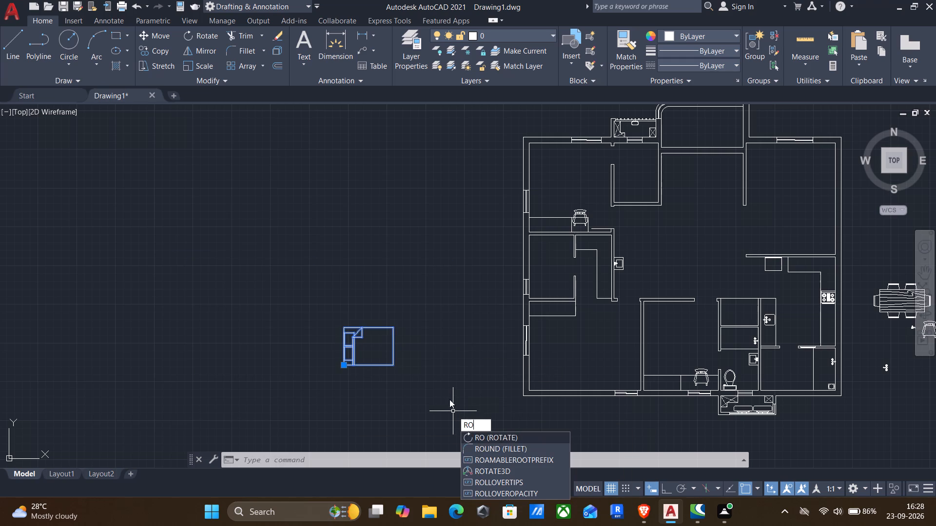
pyautogui.press('Return')
pyautogui.click(342, 345)
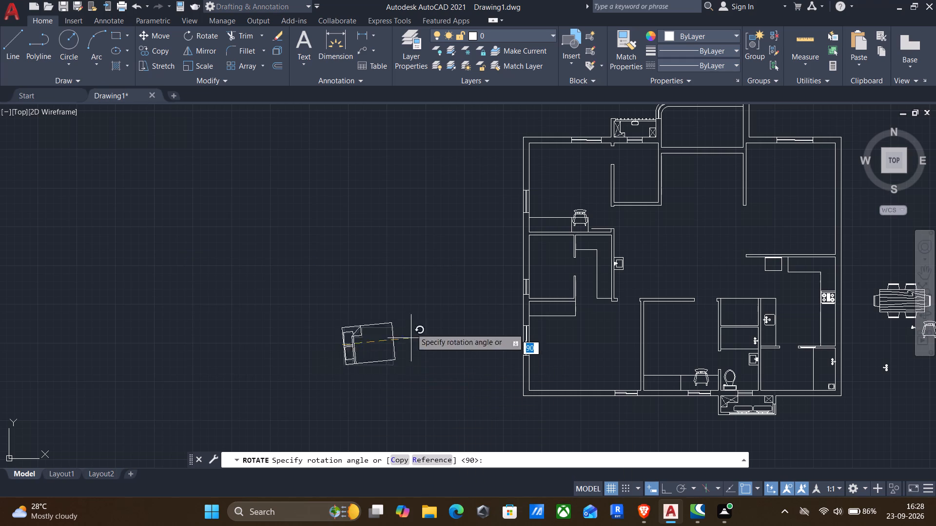
pyautogui.press('F8')
pyautogui.click(344, 210)
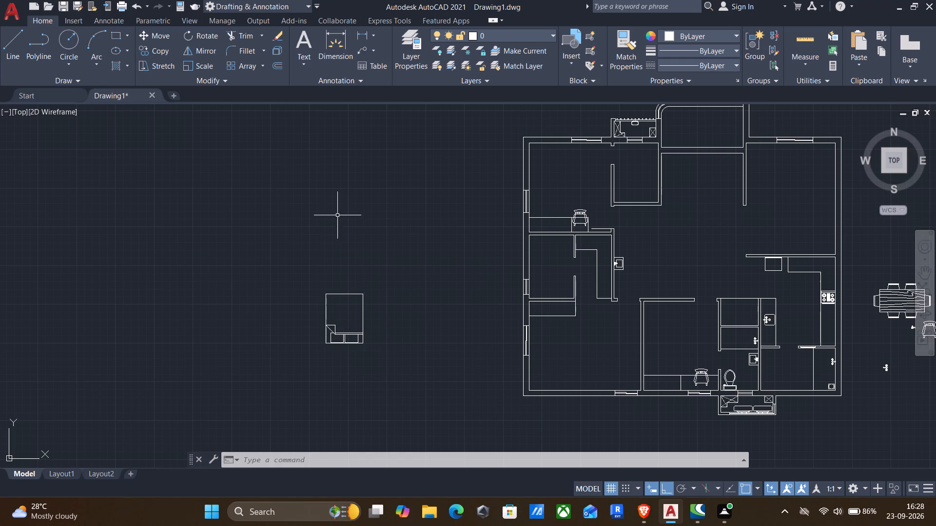
# Copy the rotated queen bed by its headboard midpoint onto the inner face of the southwest bedroom's south wall.
pyautogui.click(272, 257)
pyautogui.click(426, 376)
pyautogui.press('c')
pyautogui.press('o')
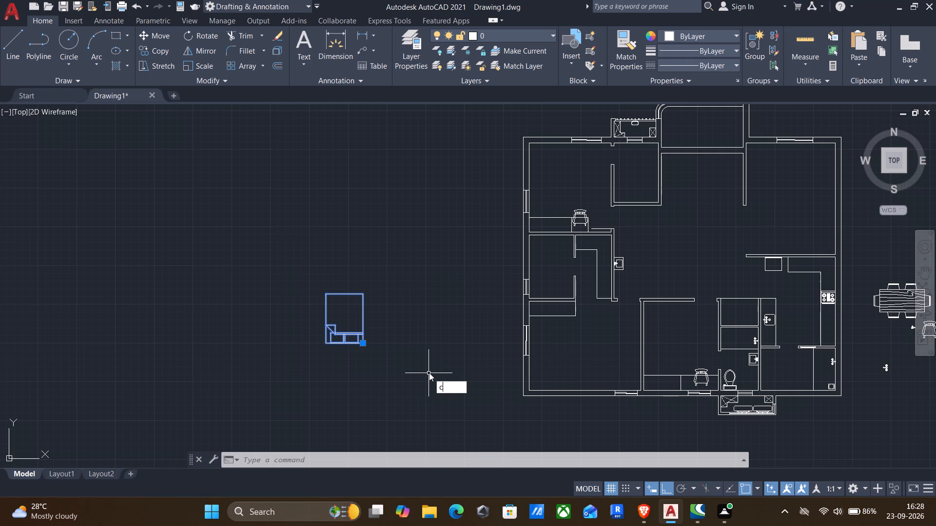
pyautogui.press('Return')
pyautogui.scroll(3, 289, 328)
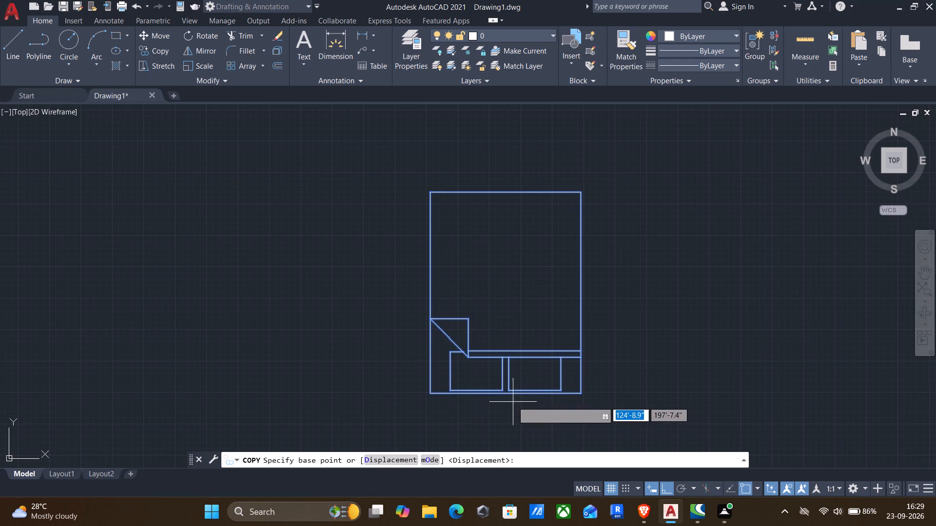
pyautogui.click(507, 396)
pyautogui.press('F8')
pyautogui.scroll(-2, 571, 407)
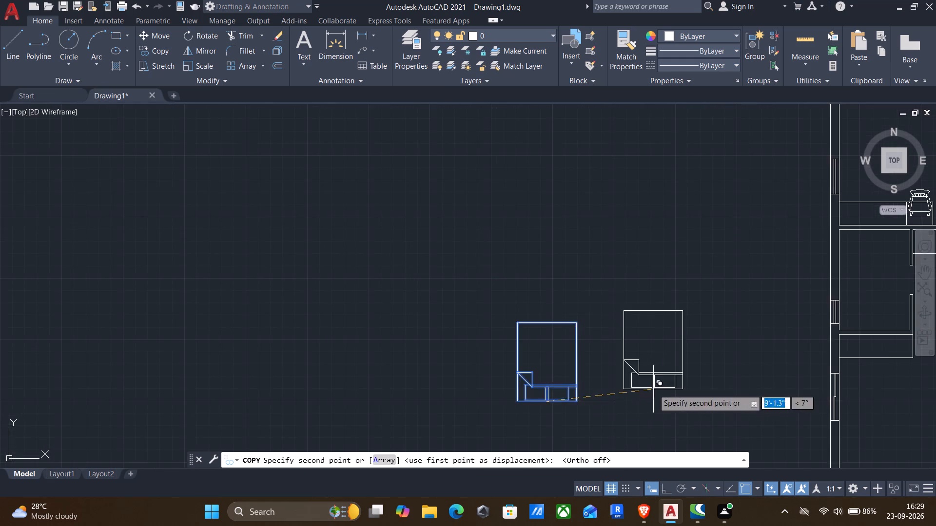
pyautogui.moveTo(652, 389); pyautogui.dragTo(237, 242, button='middle')
pyautogui.moveTo(550, 367); pyautogui.dragTo(546, 358, button='middle')
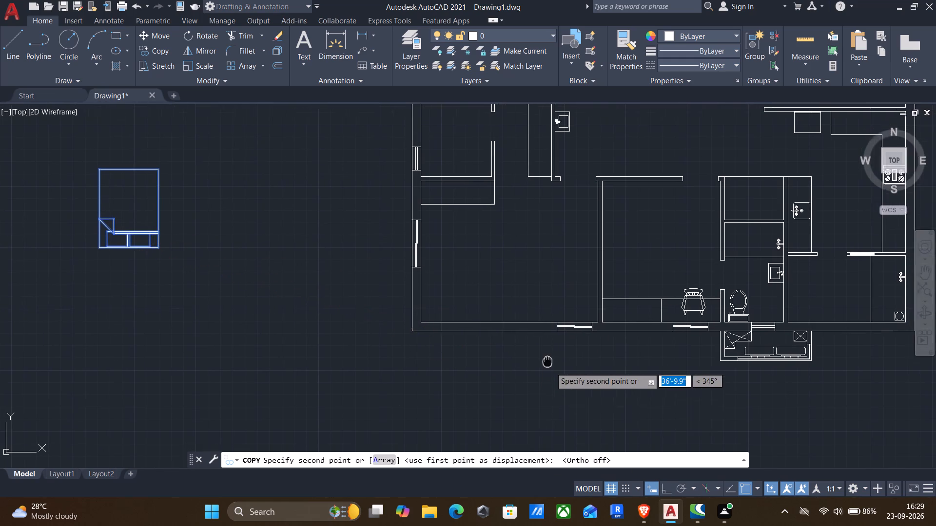
pyautogui.moveTo(546, 358); pyautogui.dragTo(544, 354, button='middle')
pyautogui.scroll(3, 543, 352)
pyautogui.moveTo(391, 244); pyautogui.dragTo(457, 306, button='middle')
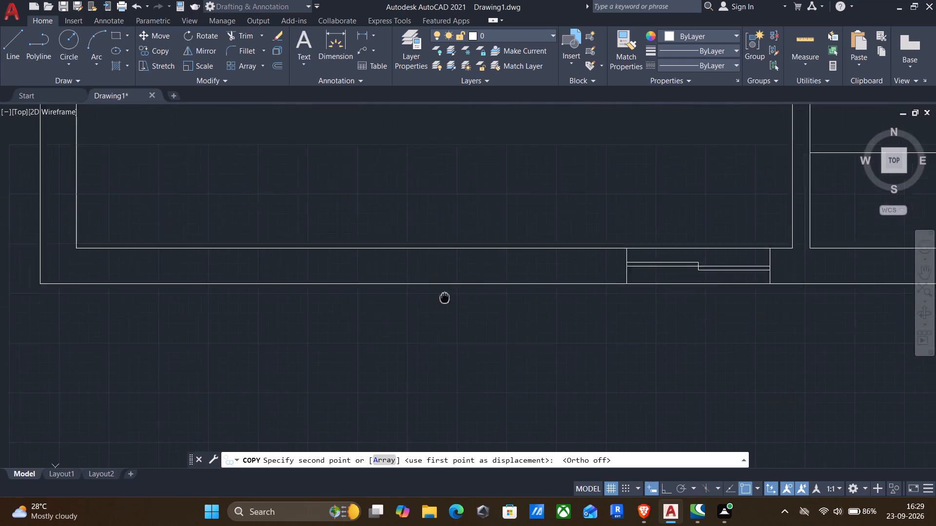
pyautogui.moveTo(457, 306); pyautogui.dragTo(584, 390, button='middle')
pyautogui.scroll(-1, 569, 387)
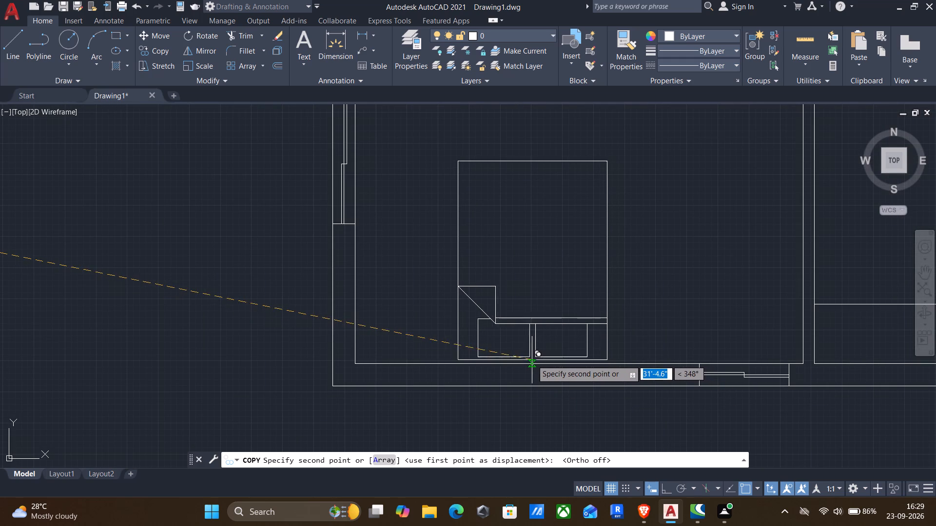
pyautogui.click(524, 361)
pyautogui.scroll(-1, 486, 359)
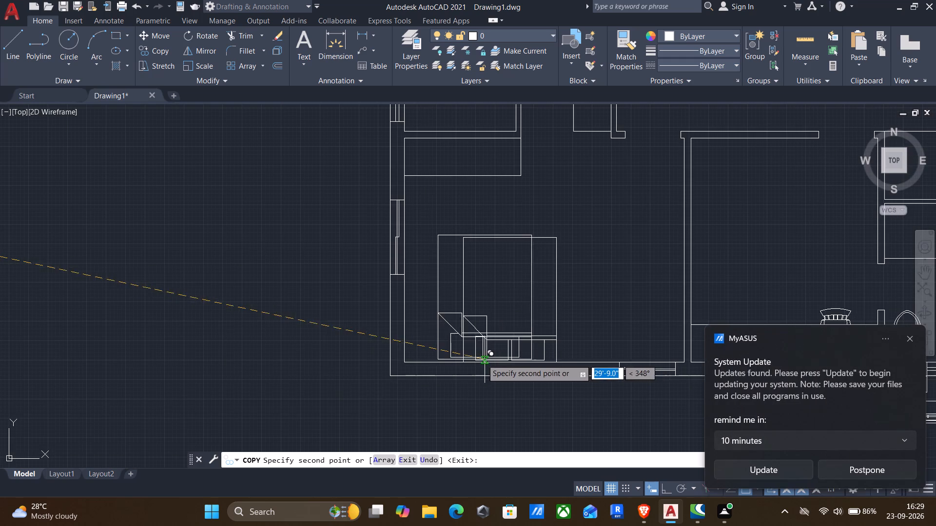
pyautogui.press('Escape')
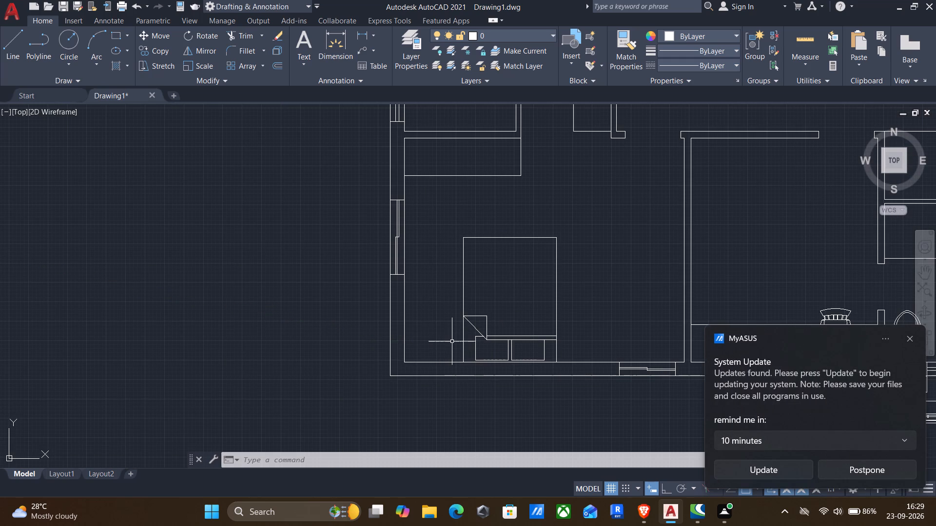
# Draw a small rectangular bedside table against the west edge of the southwest bedroom's bed, beside the pillows.
pyautogui.write('rec')
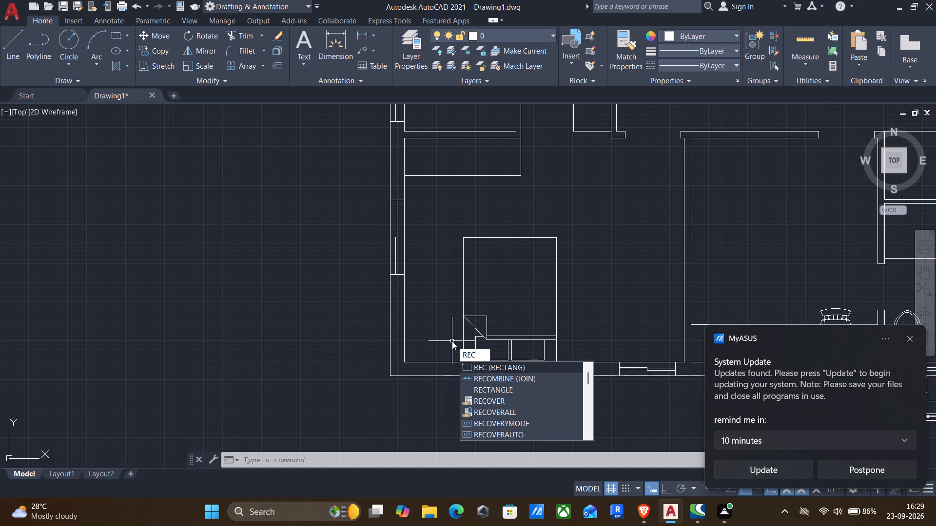
pyautogui.press('Return')
pyautogui.scroll(2, 451, 361)
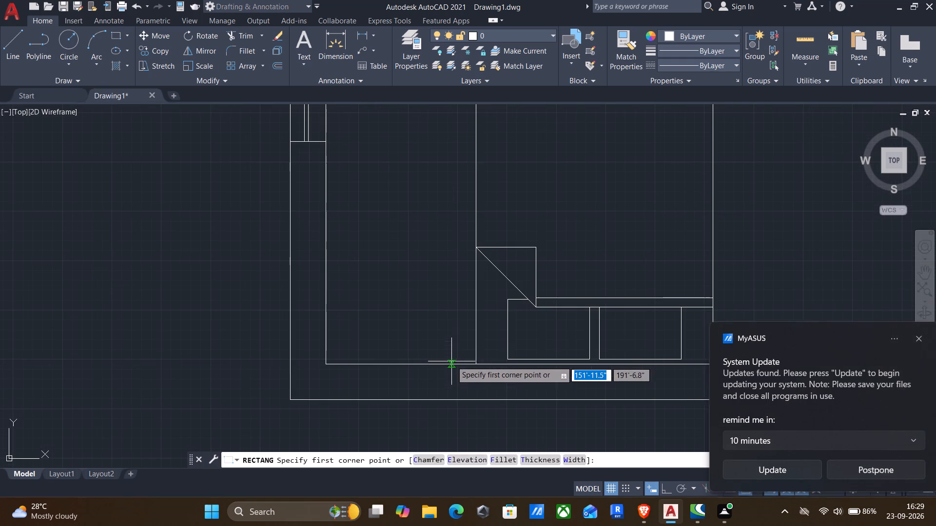
pyautogui.scroll(1, 470, 345)
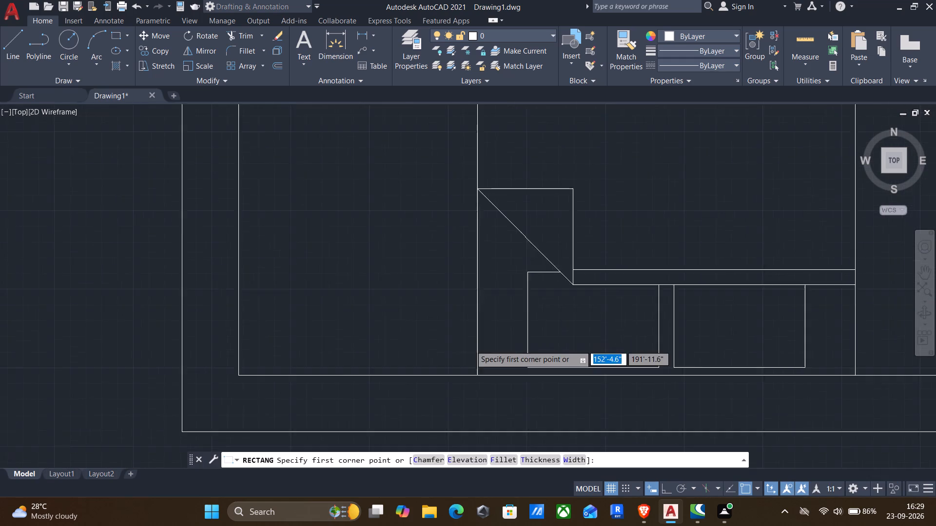
pyautogui.scroll(1, 470, 345)
pyautogui.click(478, 367)
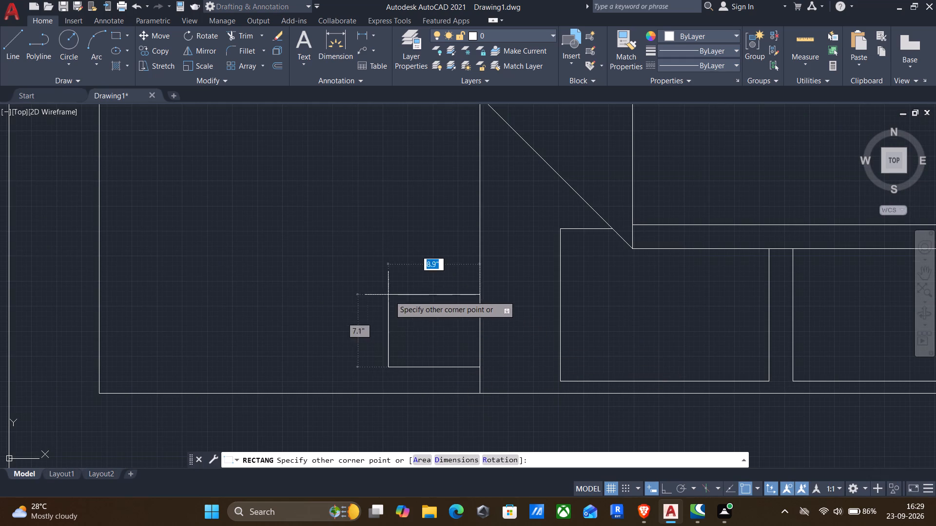
pyautogui.scroll(-2, 364, 270)
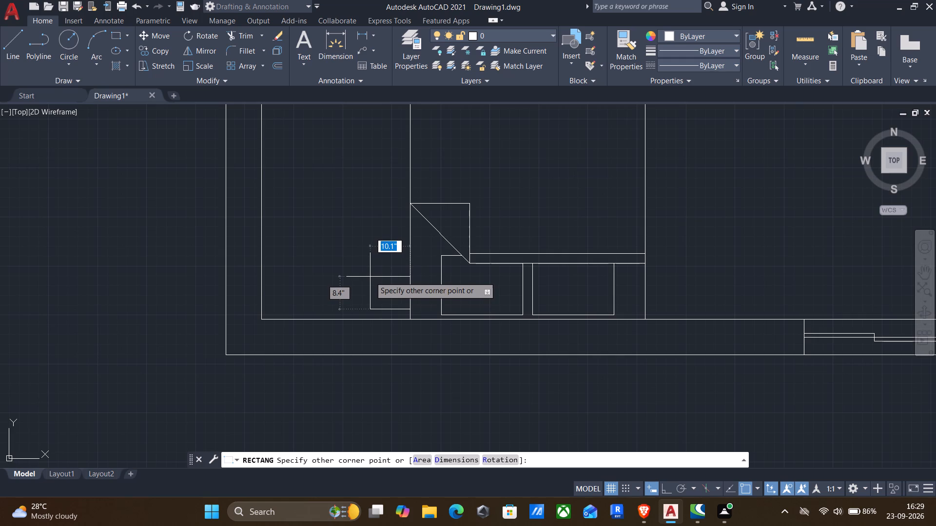
pyautogui.click(365, 272)
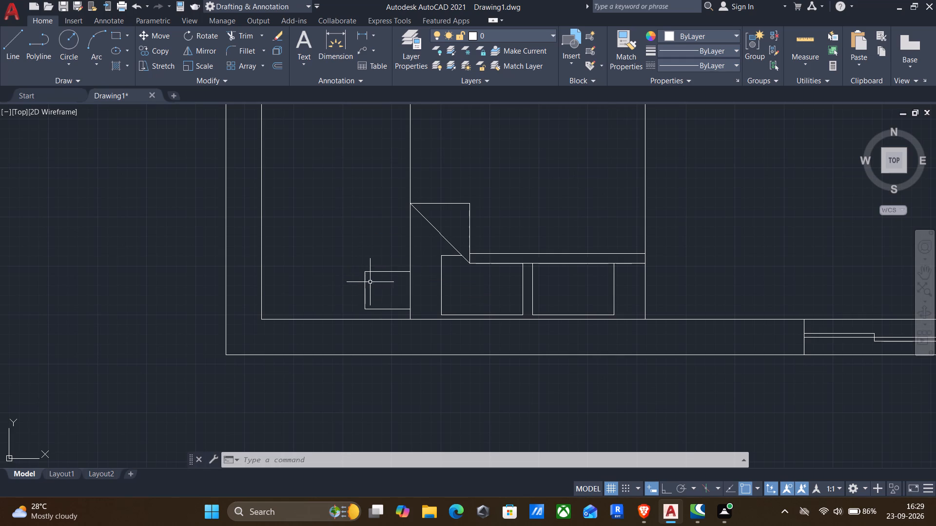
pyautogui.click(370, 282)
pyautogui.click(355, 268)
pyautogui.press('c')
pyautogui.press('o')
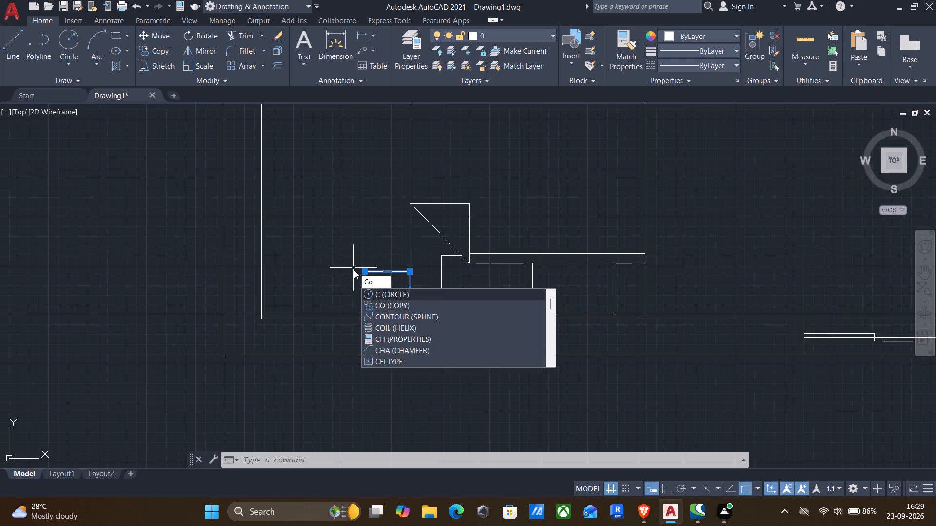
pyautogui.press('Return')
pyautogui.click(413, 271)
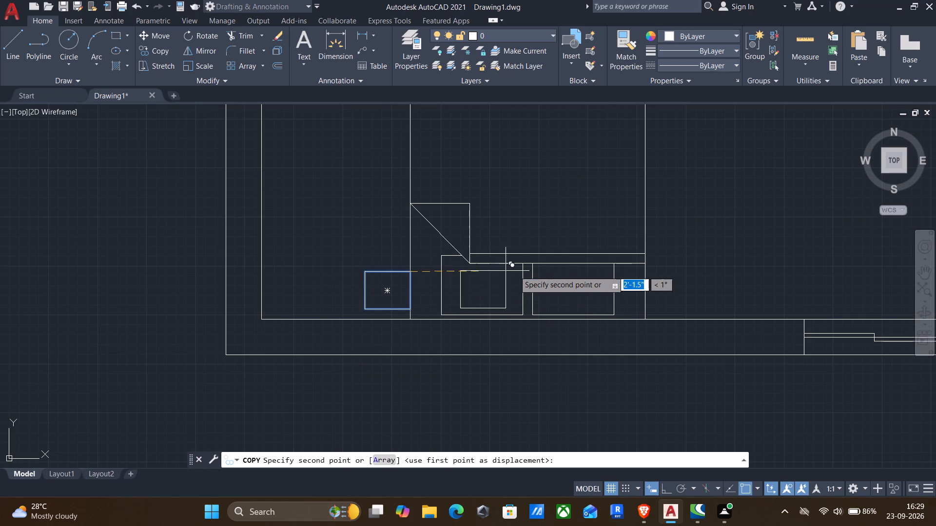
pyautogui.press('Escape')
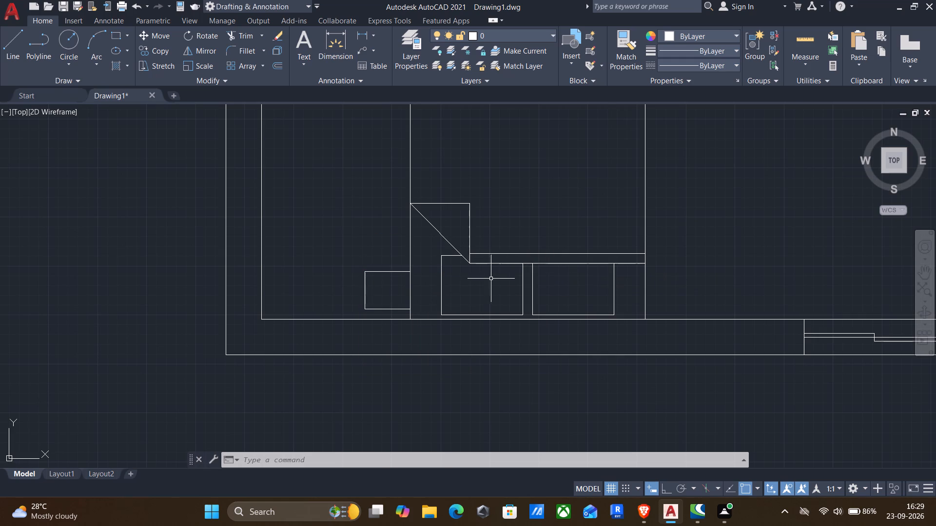
# Copy the bedside table by its northwest corner to the bed's east edge with Ortho on, level with the original.
pyautogui.click(367, 280)
pyautogui.click(283, 230)
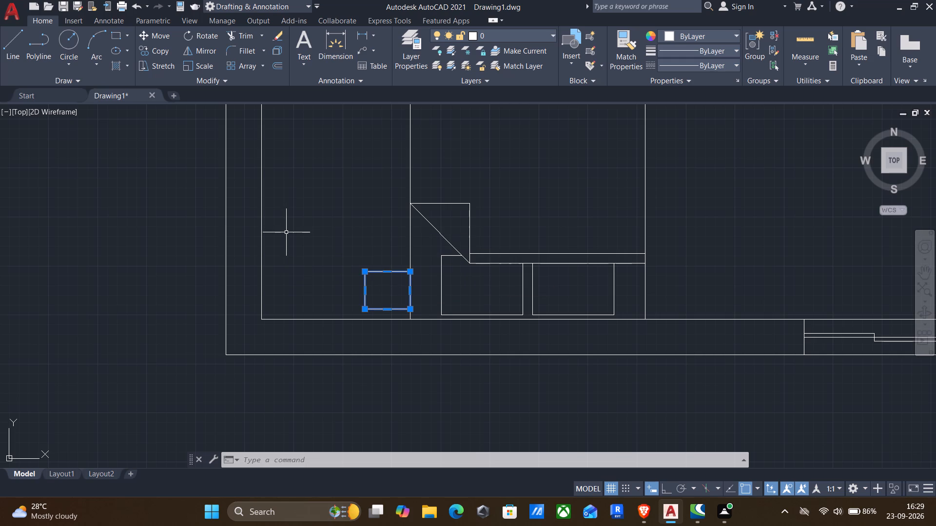
pyautogui.write('co')
pyautogui.press('Return')
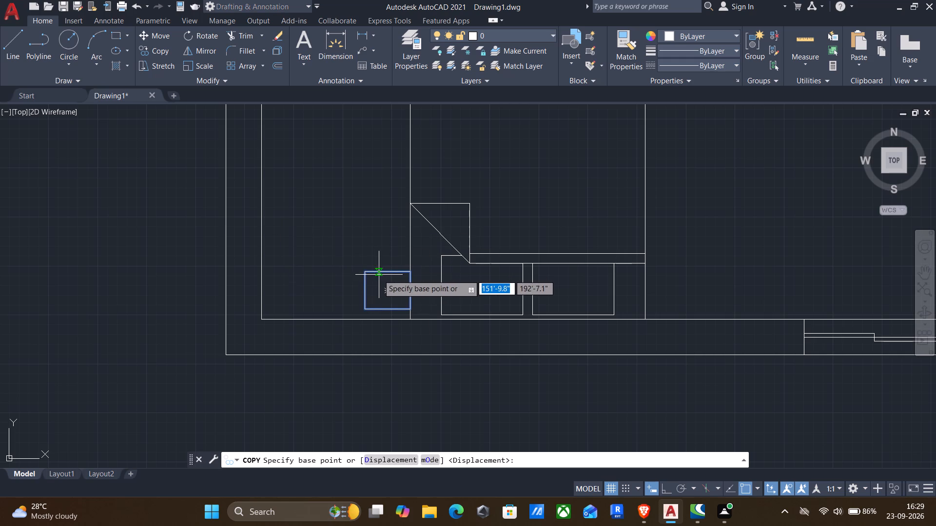
pyautogui.click(363, 272)
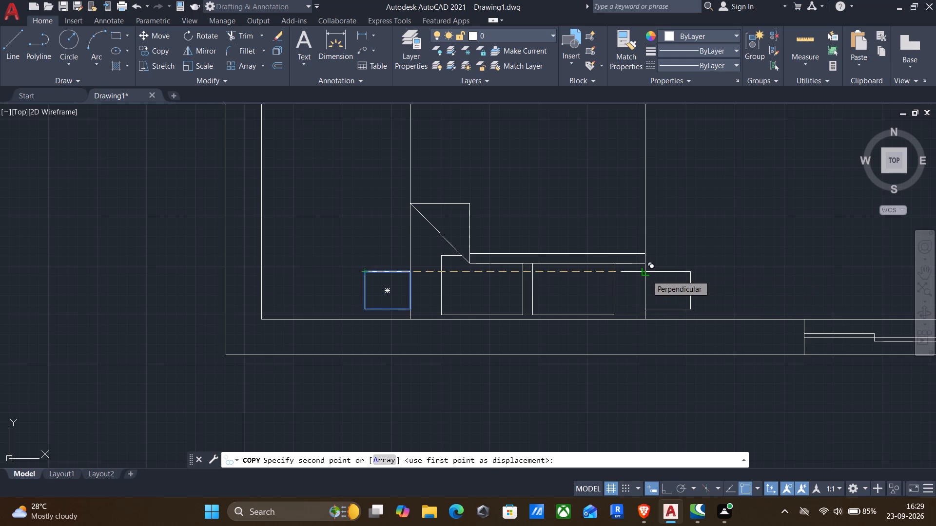
pyautogui.press('F8')
pyautogui.click(647, 275)
pyautogui.press('Return')
# Copy the bed and both bedside tables by the headboard midpoint into the empty area west of the northwest bedroom.
pyautogui.scroll(-2, 644, 286)
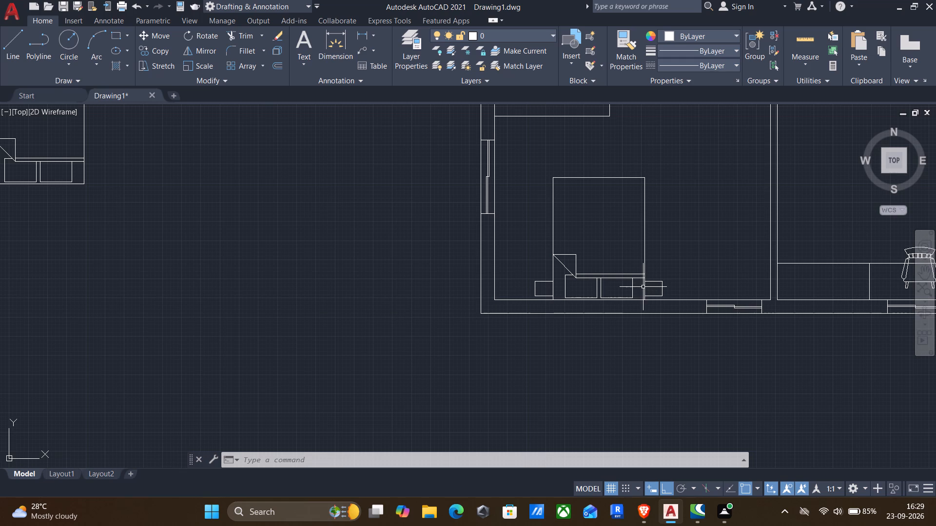
pyautogui.scroll(-2, 575, 292)
pyautogui.moveTo(647, 349); pyautogui.dragTo(622, 354, button='middle')
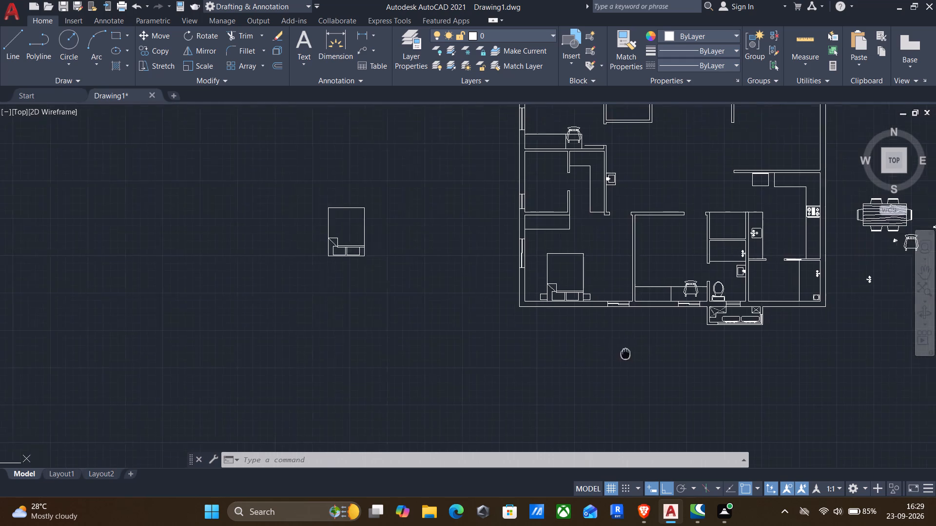
pyautogui.moveTo(622, 354); pyautogui.dragTo(455, 361, button='middle')
pyautogui.scroll(2, 388, 307)
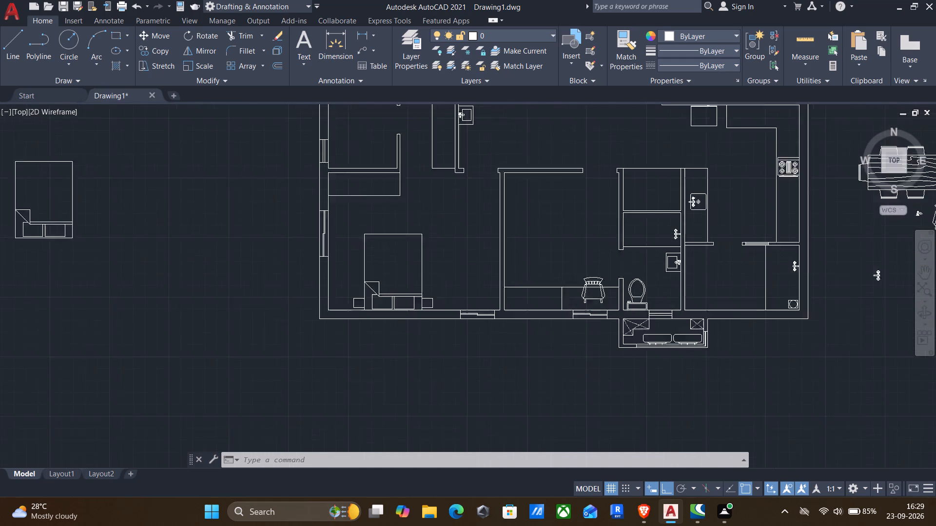
pyautogui.click(320, 171)
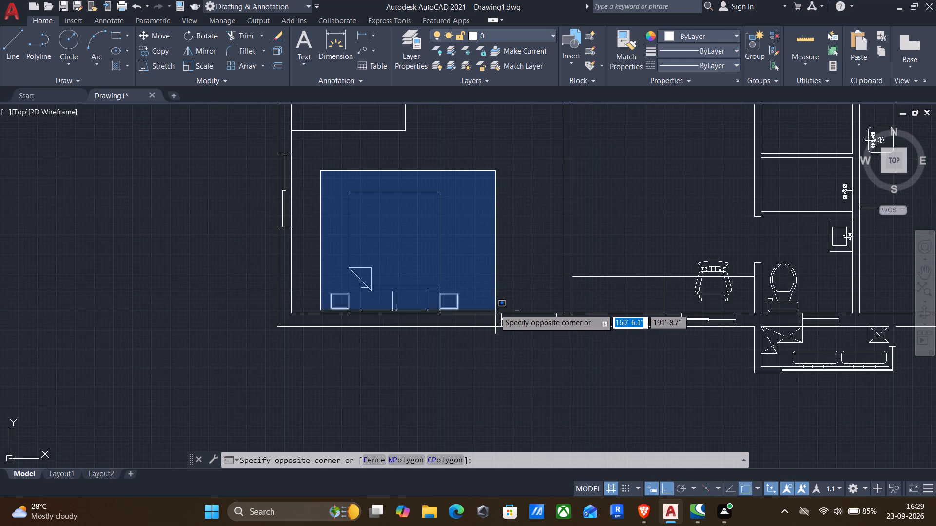
pyautogui.click(469, 319)
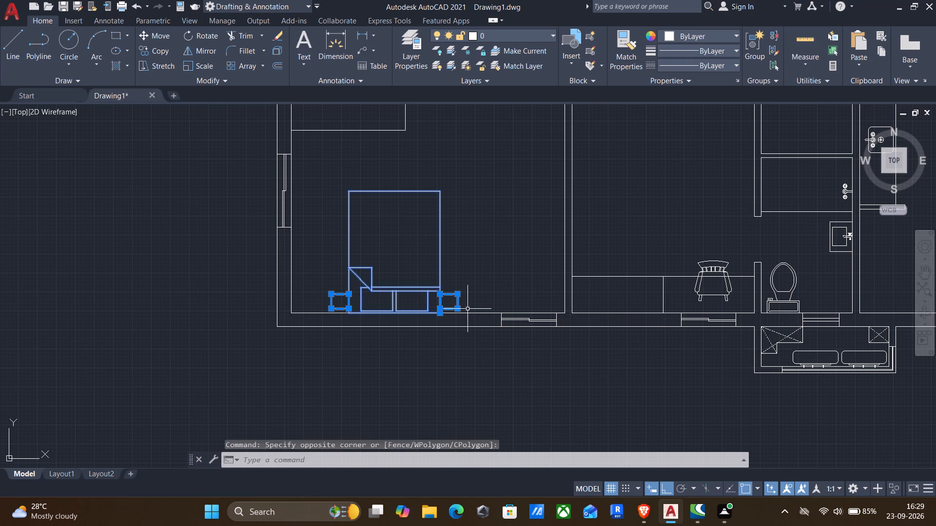
pyautogui.write('co')
pyautogui.press('Return')
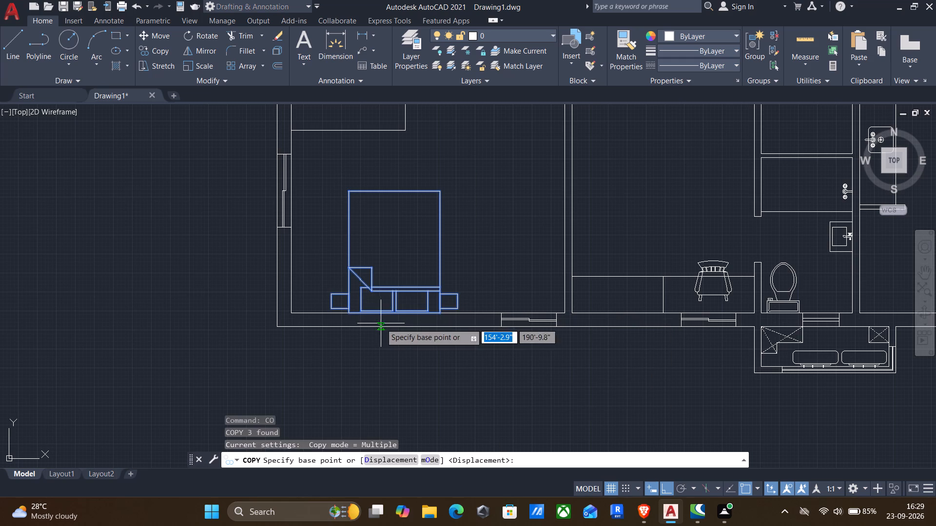
pyautogui.click(395, 312)
pyautogui.scroll(-1, 362, 315)
pyautogui.moveTo(362, 319); pyautogui.dragTo(647, 345, button='middle')
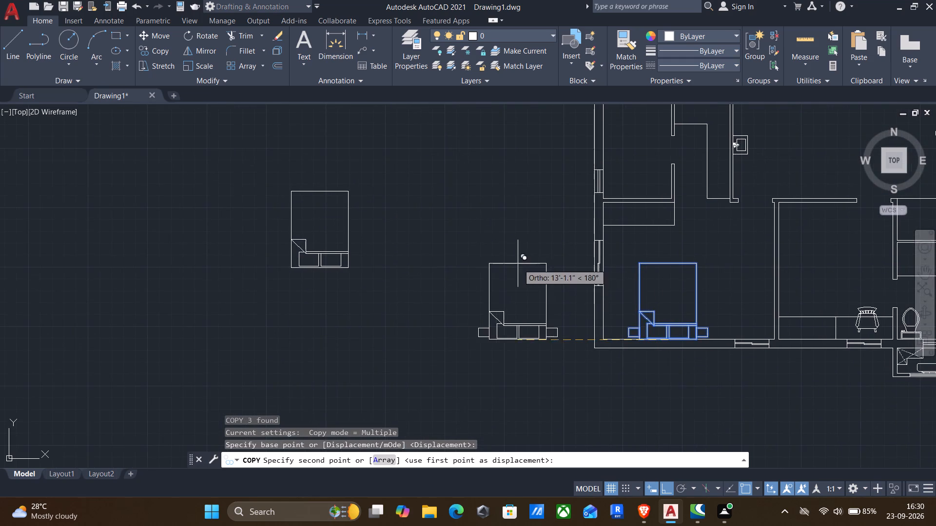
pyautogui.moveTo(518, 266); pyautogui.dragTo(533, 300, button='middle')
pyautogui.press('F8')
pyautogui.moveTo(517, 217); pyautogui.dragTo(549, 322, button='middle')
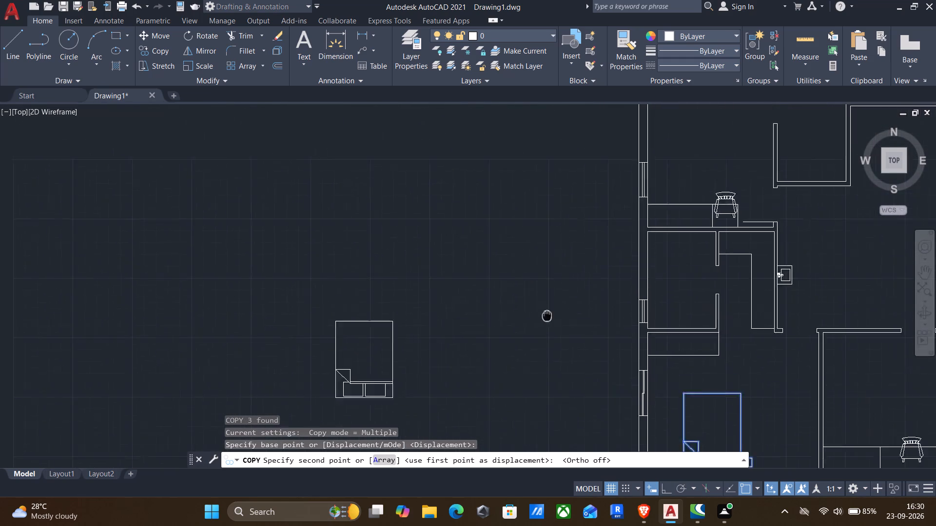
pyautogui.moveTo(549, 322); pyautogui.dragTo(575, 423, button='middle')
pyautogui.click(471, 239)
pyautogui.press('Return')
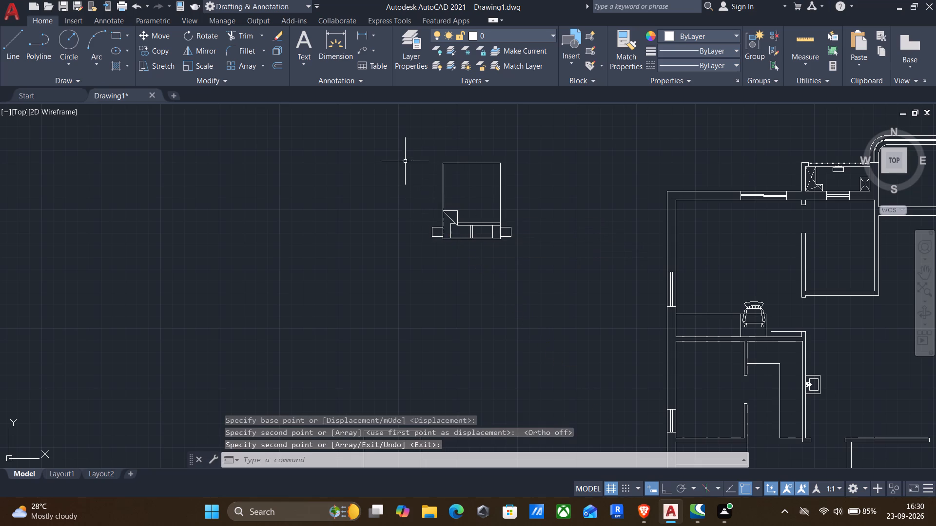
# Rotate the spare bed and both bedside tables a quarter turn with Ortho on, so the headboard faces west.
pyautogui.click(399, 137)
pyautogui.click(594, 309)
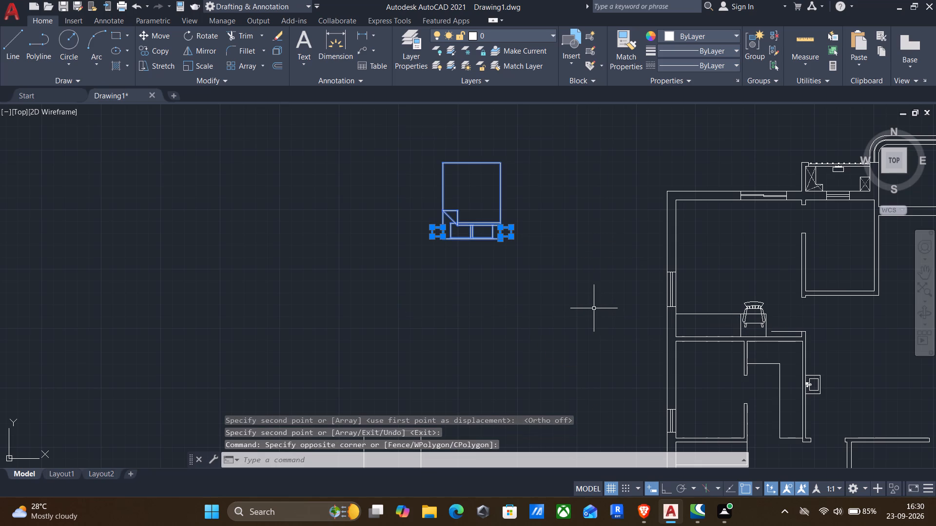
pyautogui.write('ro')
pyautogui.press('Return')
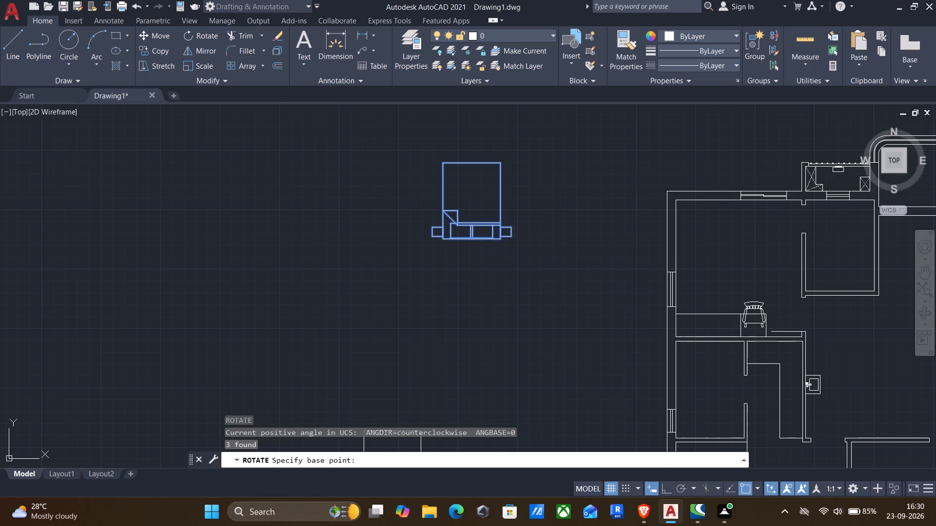
pyautogui.click(473, 245)
pyautogui.press('F8')
pyautogui.moveTo(468, 336); pyautogui.dragTo(468, 331)
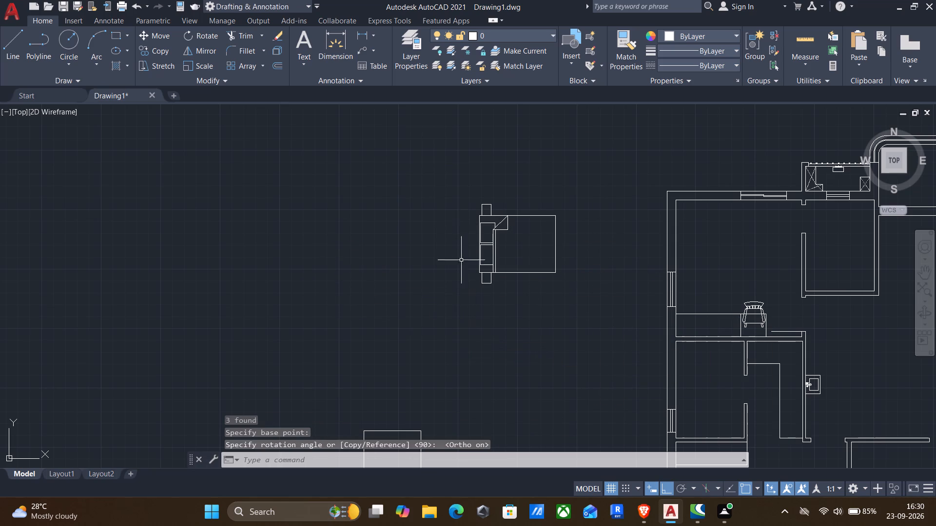
# Copy the rotated bed and bedside tables by the headboard to the northwest bedroom's west wall, above the window, with Ortho off.
pyautogui.moveTo(429, 163); pyautogui.dragTo(453, 198)
pyautogui.click(585, 329)
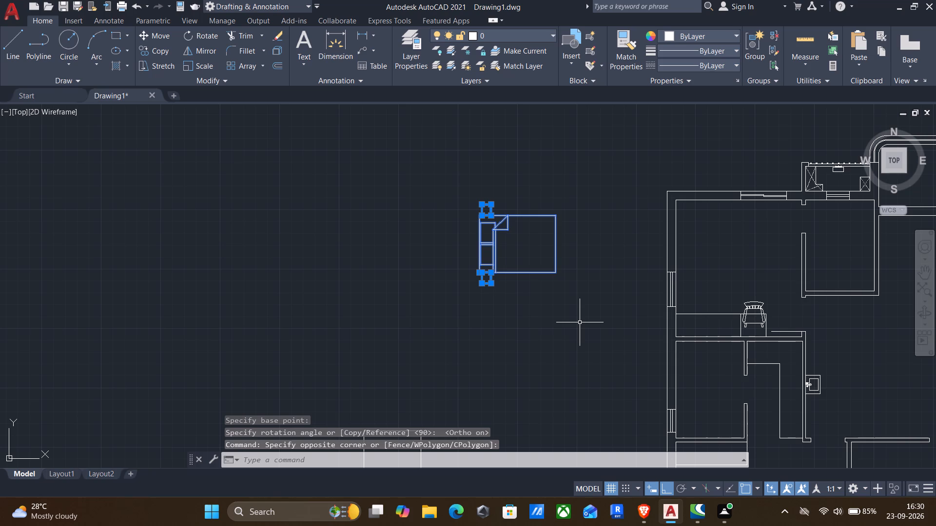
pyautogui.write('co')
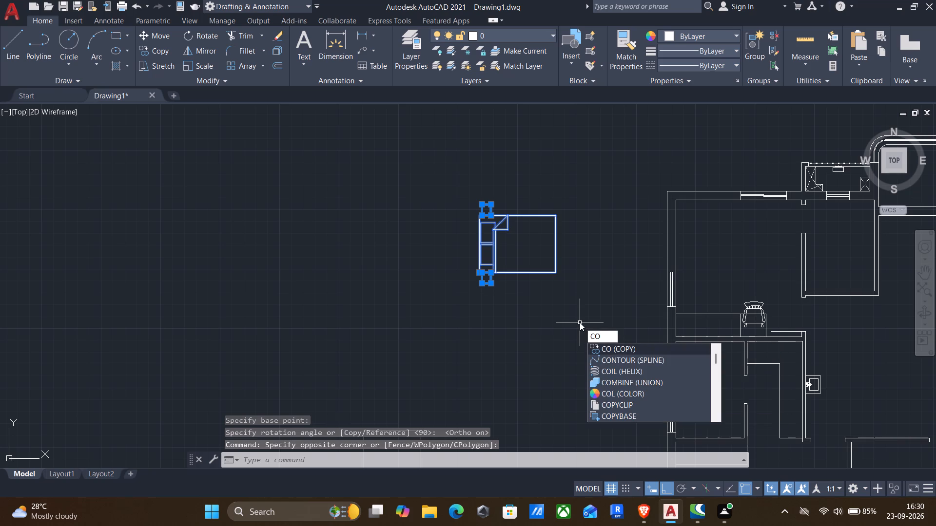
pyautogui.press('Return')
pyautogui.scroll(2, 474, 237)
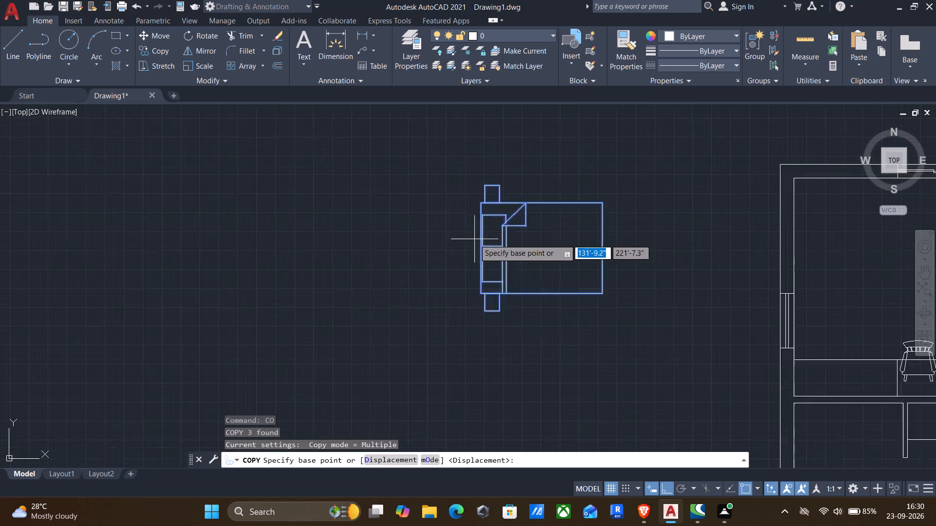
pyautogui.click(484, 251)
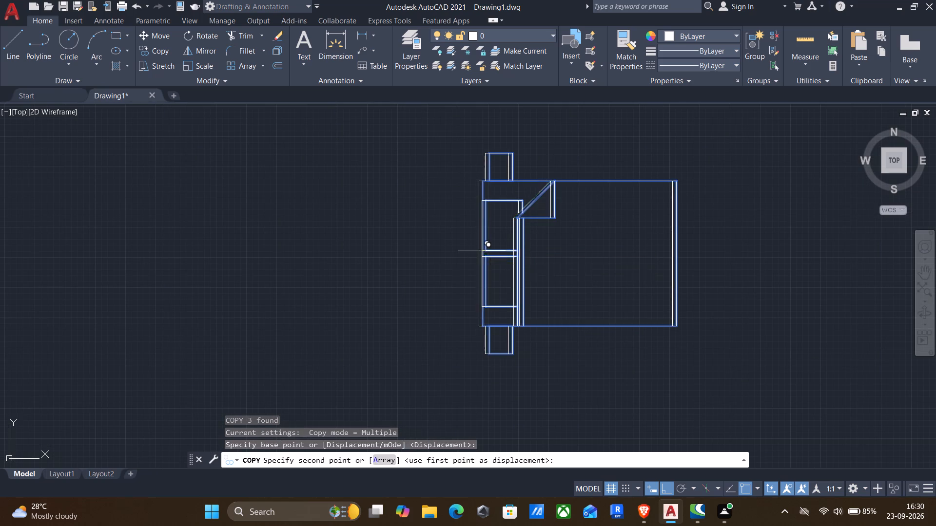
pyautogui.press('F8')
pyautogui.scroll(-1, 555, 310)
pyautogui.moveTo(618, 316); pyautogui.dragTo(120, 144, button='middle')
pyautogui.moveTo(107, 208); pyautogui.dragTo(283, 285, button='middle')
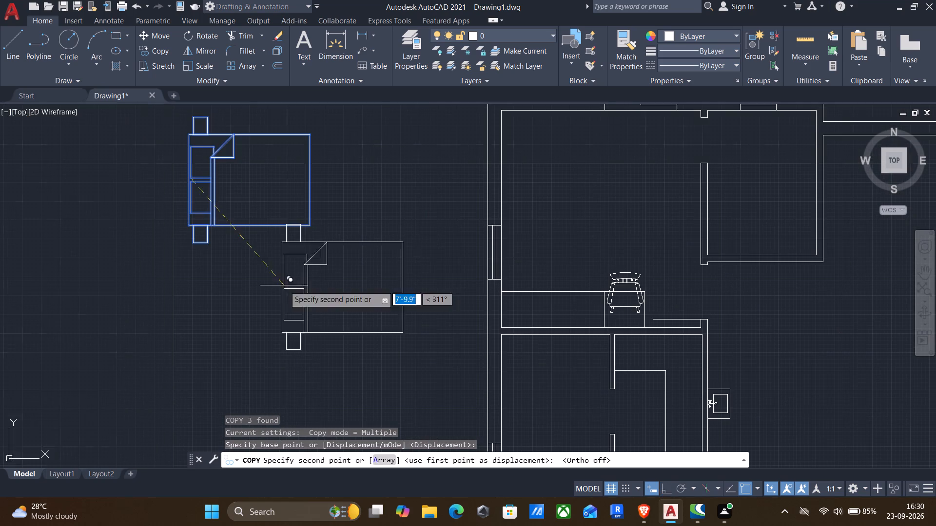
pyautogui.moveTo(526, 289); pyautogui.dragTo(567, 337, button='middle')
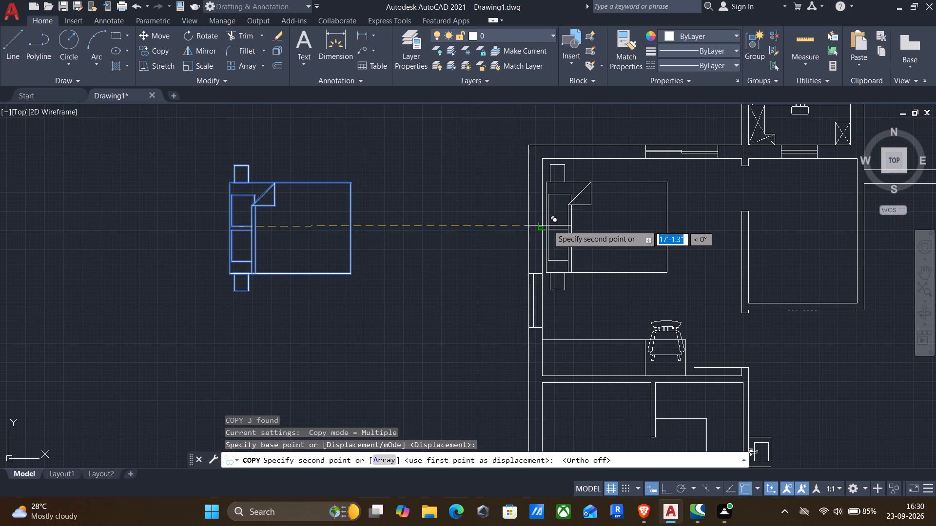
pyautogui.scroll(1, 548, 227)
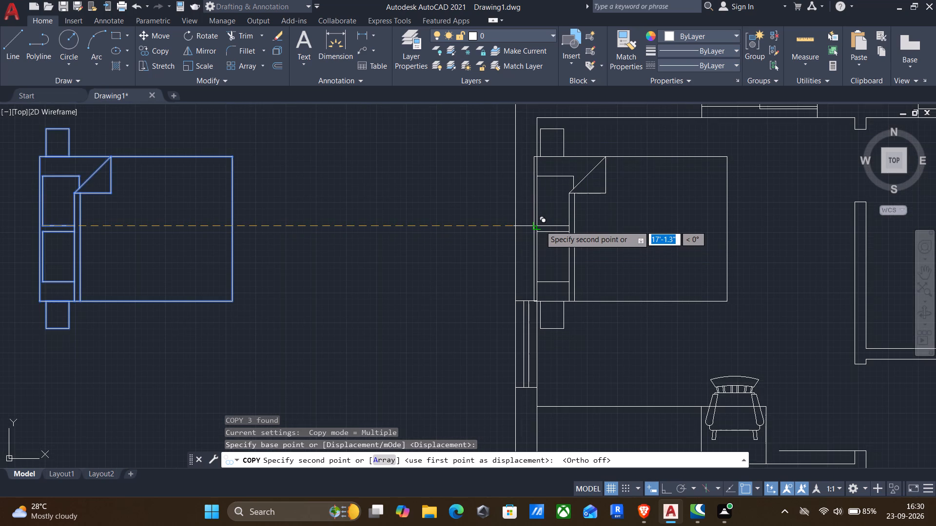
pyautogui.click(540, 225)
pyautogui.scroll(-2, 560, 245)
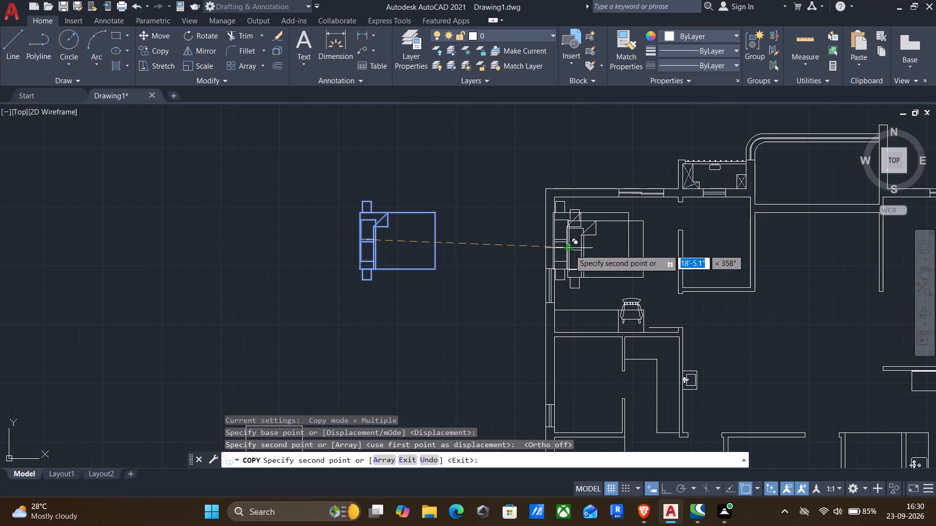
pyautogui.press('Escape')
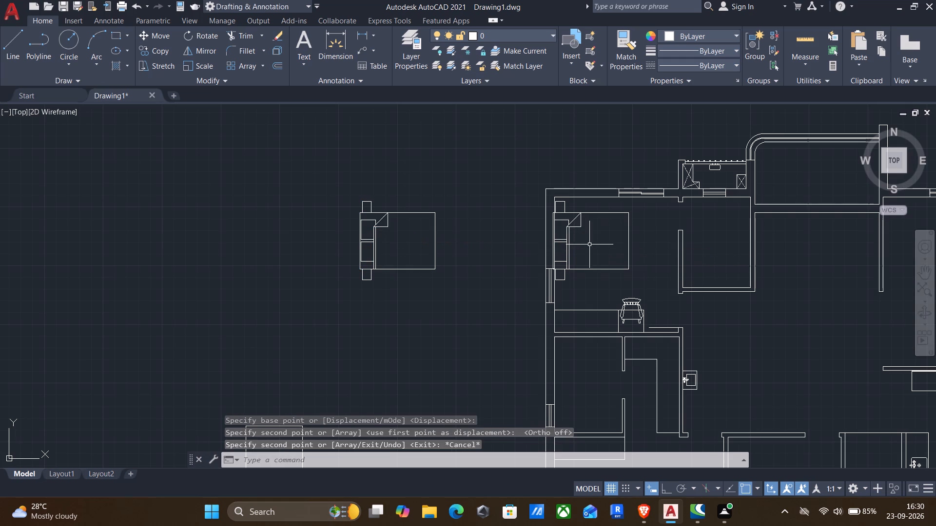
# Move the northwest bedroom's bed and both bedside tables so the headboard sits flush with the west wall's inner face.
pyautogui.scroll(2, 573, 238)
pyautogui.click(522, 233)
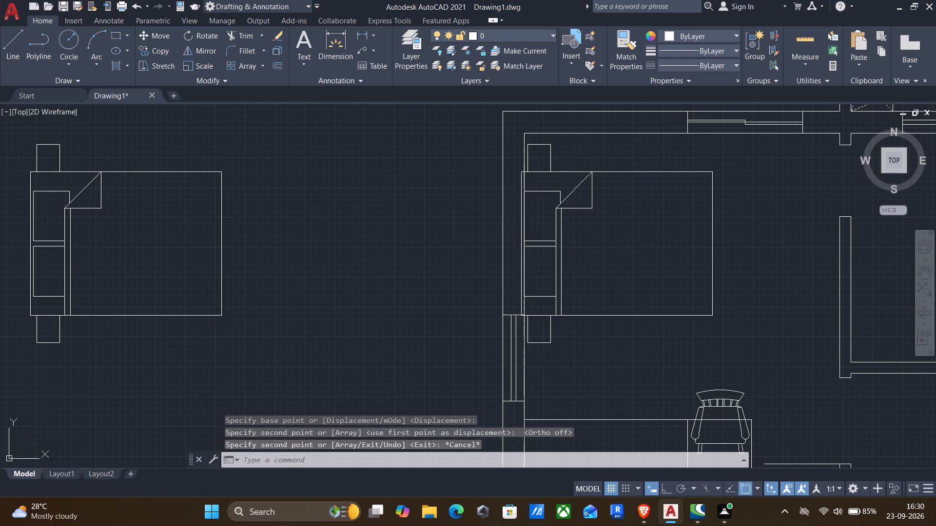
pyautogui.moveTo(576, 353); pyautogui.dragTo(576, 363)
pyautogui.click(546, 306)
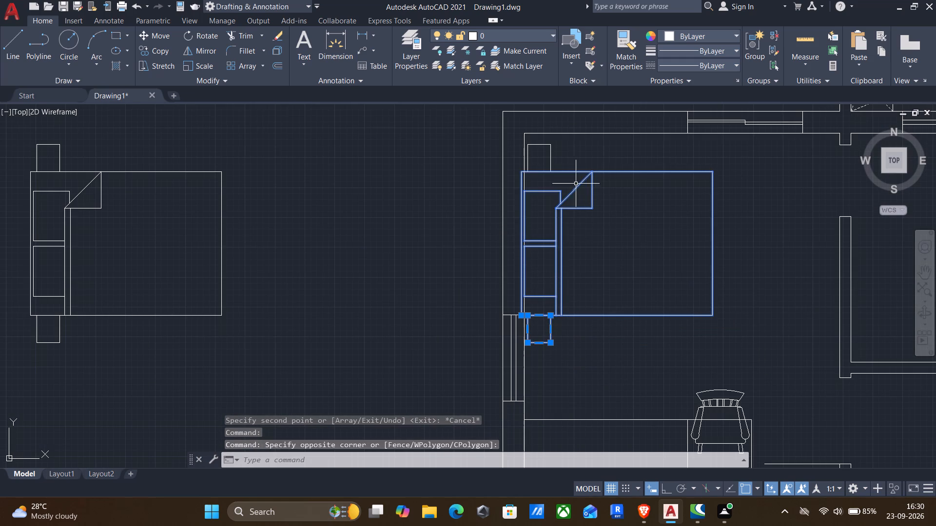
pyautogui.click(568, 170)
pyautogui.click(546, 149)
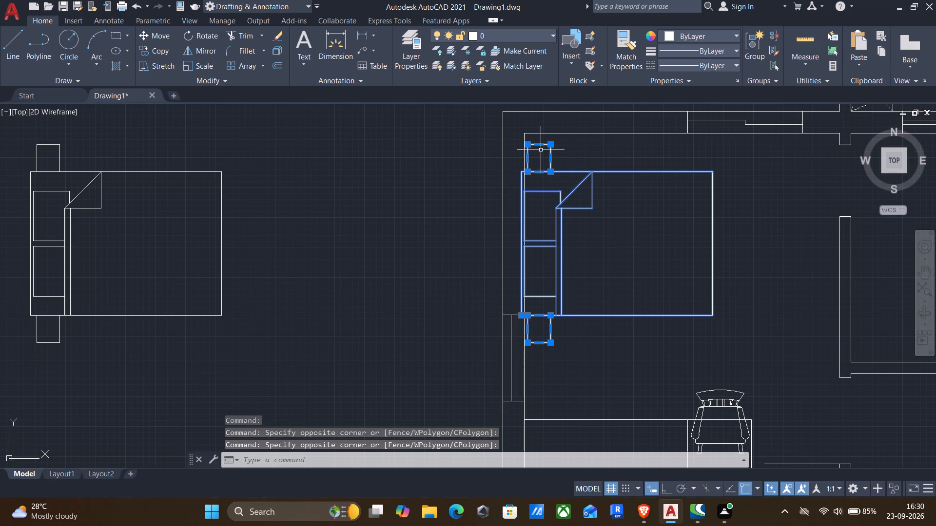
pyautogui.press('m')
pyautogui.press('Return')
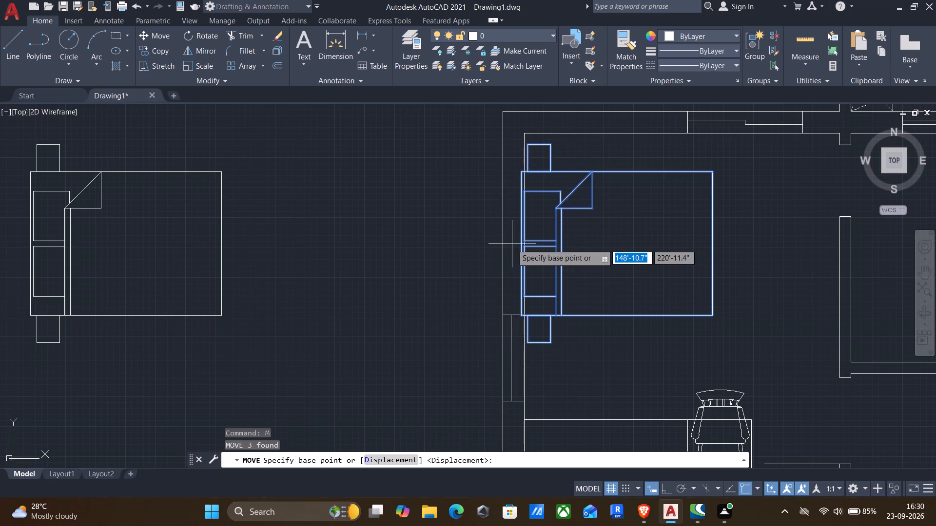
pyautogui.scroll(2, 512, 244)
pyautogui.click(528, 238)
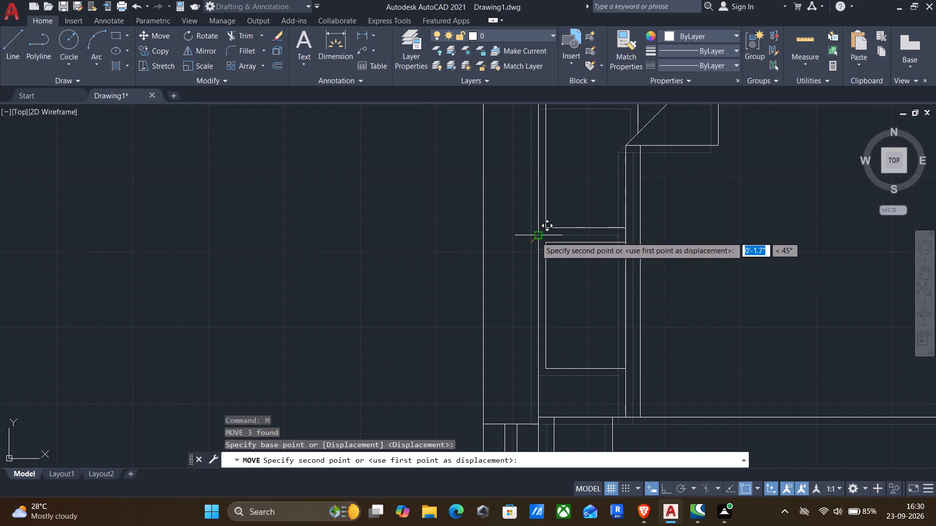
pyautogui.click(536, 237)
pyautogui.scroll(-3, 536, 252)
pyautogui.moveTo(582, 284); pyautogui.dragTo(566, 291, button='middle')
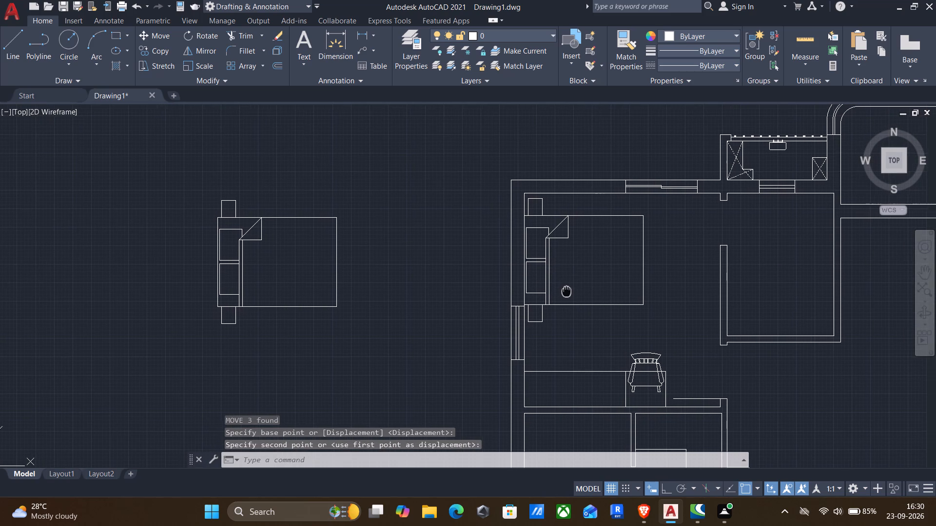
pyautogui.moveTo(566, 291); pyautogui.dragTo(566, 291, button='middle')
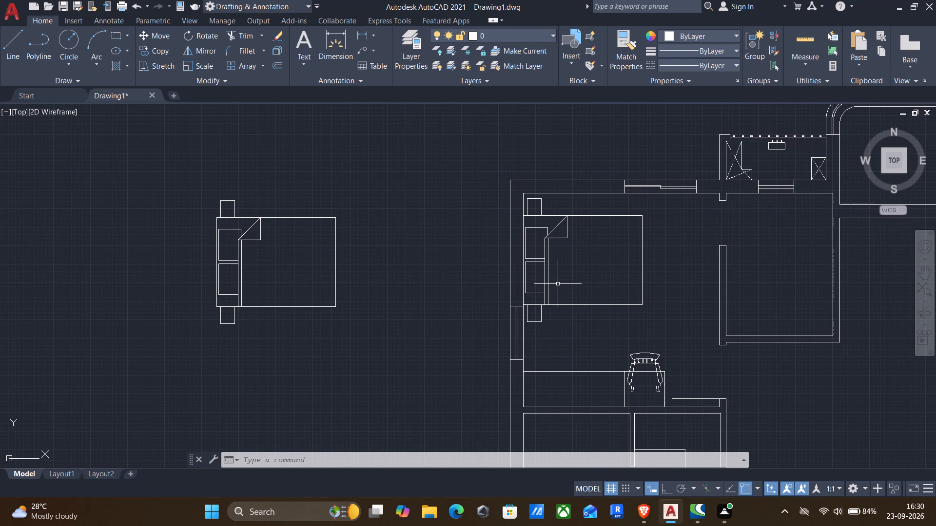
# Copy the south bathroom's washbasin and faucet onto the inner face of the north bathroom's east wall, near its northeast corner.
pyautogui.scroll(-1, 632, 362)
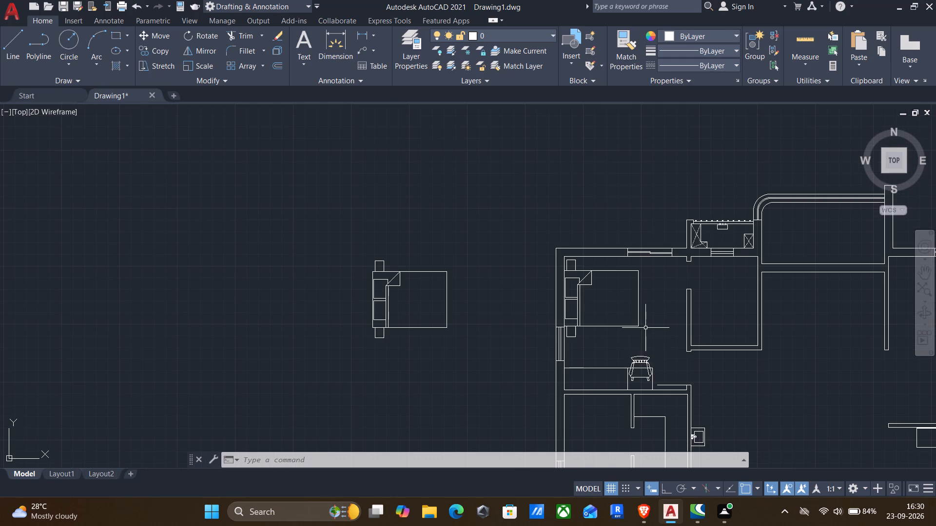
pyautogui.moveTo(655, 328); pyautogui.dragTo(592, 308, button='middle')
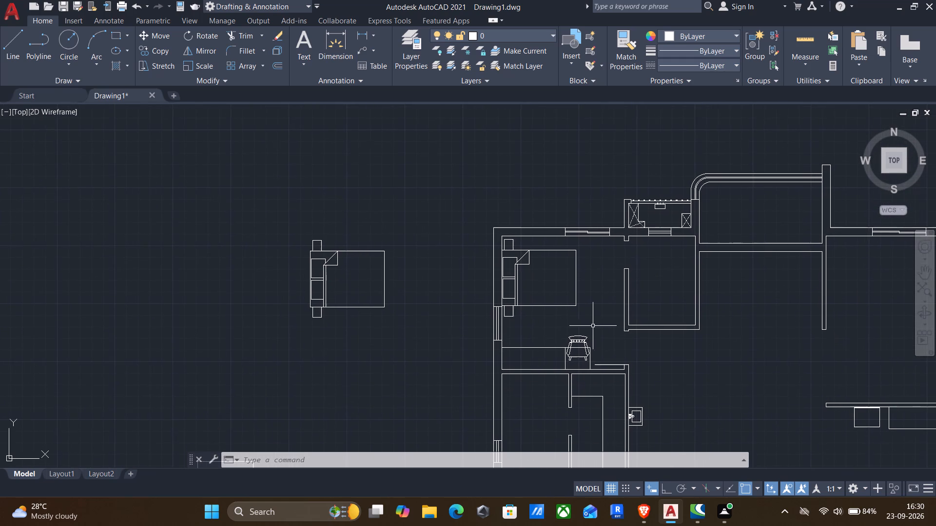
pyautogui.moveTo(645, 387); pyautogui.dragTo(414, 195, button='middle')
pyautogui.scroll(2, 609, 365)
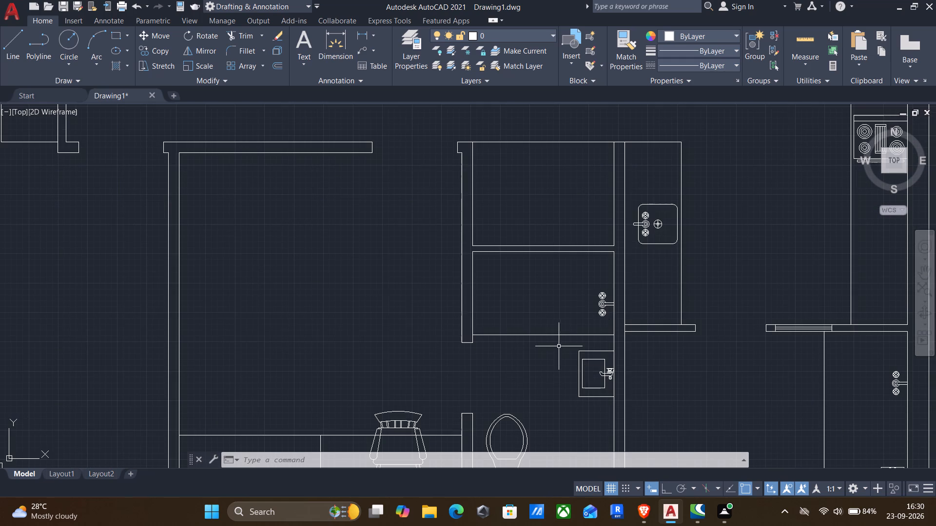
pyautogui.moveTo(555, 346); pyautogui.dragTo(562, 353)
pyautogui.click(633, 424)
pyautogui.write('co')
pyautogui.press('Return')
pyautogui.scroll(3, 613, 379)
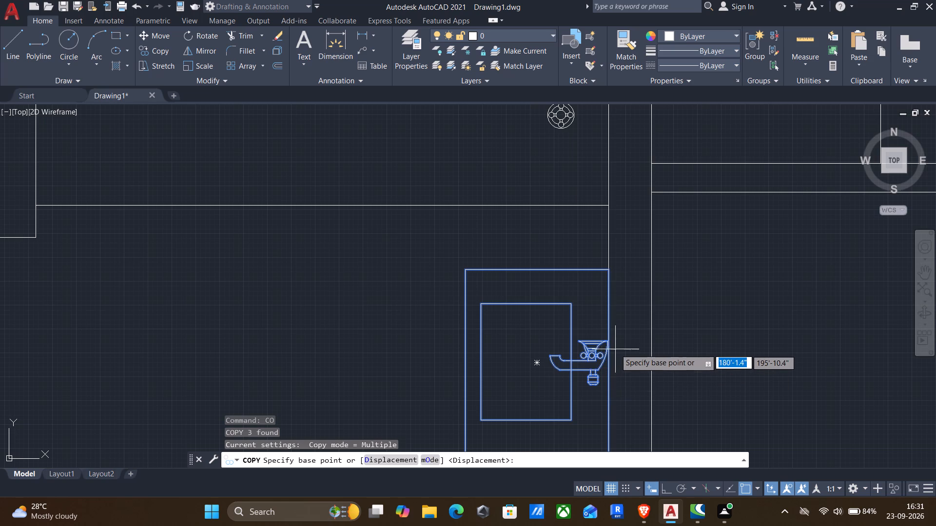
pyautogui.click(609, 341)
pyautogui.scroll(-2, 605, 315)
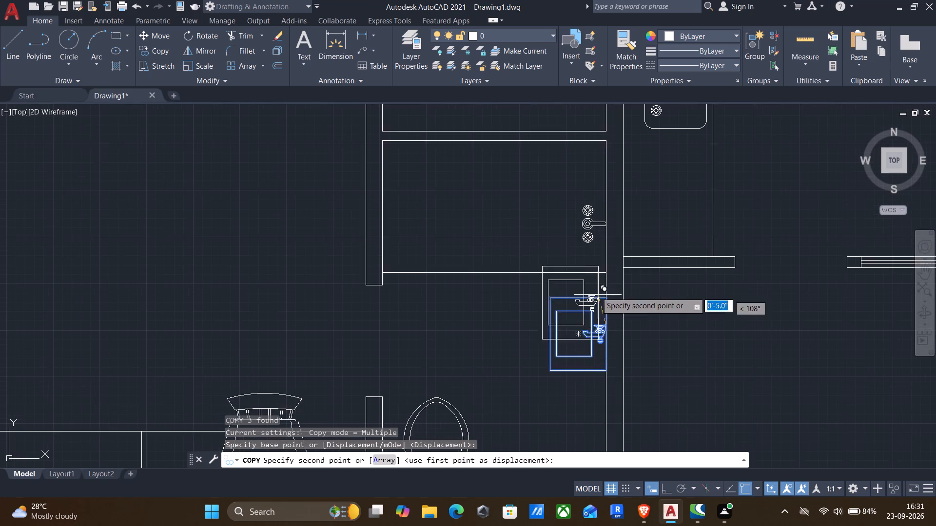
pyautogui.moveTo(592, 285); pyautogui.dragTo(668, 389, button='middle')
pyautogui.moveTo(645, 328); pyautogui.dragTo(697, 525, button='middle')
pyautogui.scroll(-1, 665, 467)
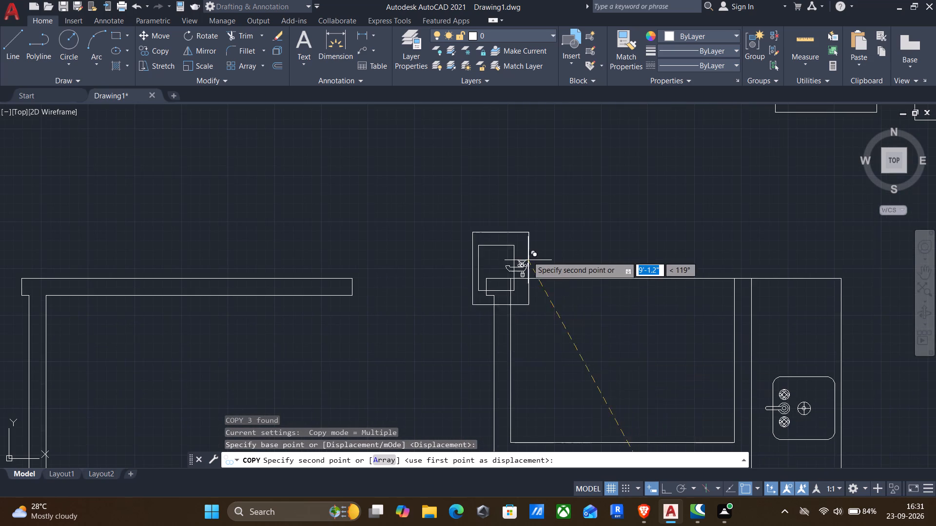
pyautogui.scroll(-2, 525, 248)
pyautogui.moveTo(517, 233); pyautogui.dragTo(605, 413, button='middle')
pyautogui.moveTo(558, 293); pyautogui.dragTo(667, 474, button='middle')
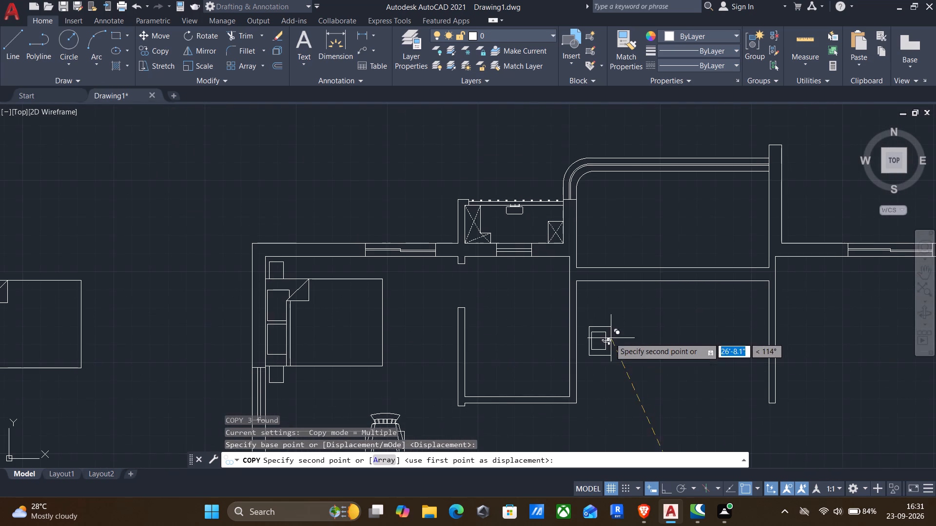
pyautogui.scroll(2, 564, 298)
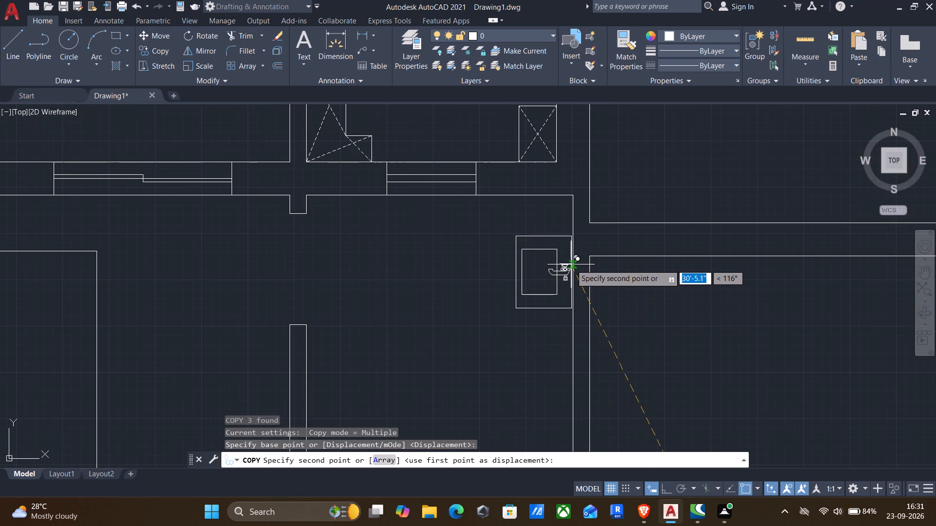
pyautogui.click(571, 265)
pyautogui.scroll(-2, 572, 280)
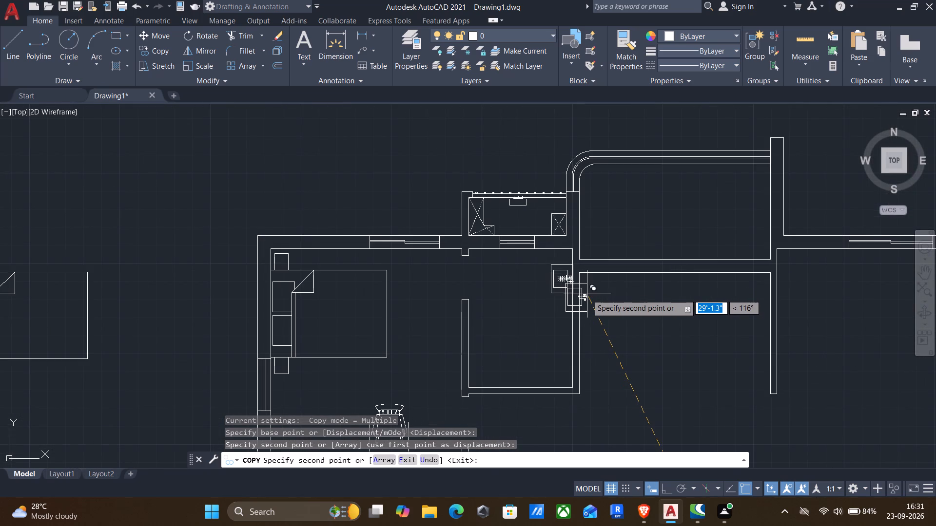
pyautogui.press('Escape')
# Copy the south bathroom's toilet onto the inner face of the north bathroom's south wall, near its southeast corner.
pyautogui.scroll(-2, 570, 308)
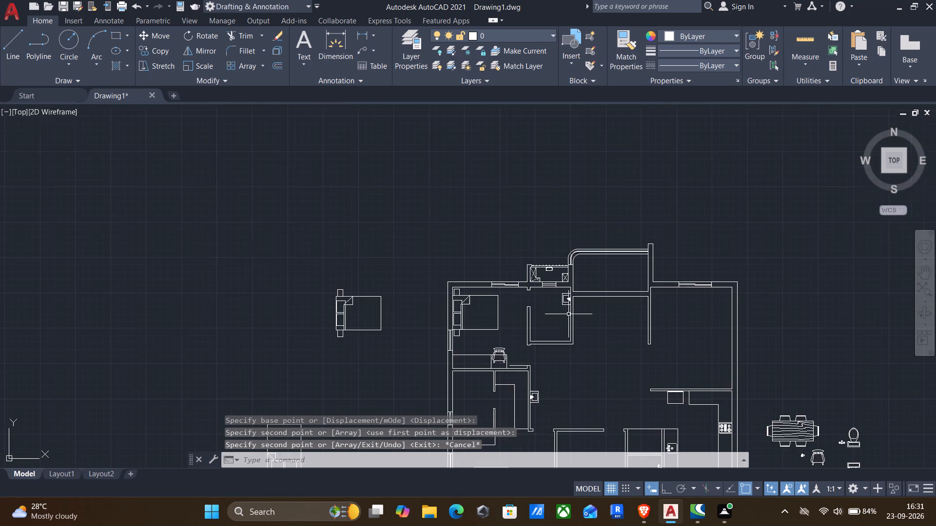
pyautogui.middleClick(563, 335)
pyautogui.moveTo(563, 316); pyautogui.dragTo(575, 222, button='middle')
pyautogui.scroll(-2, 548, 247)
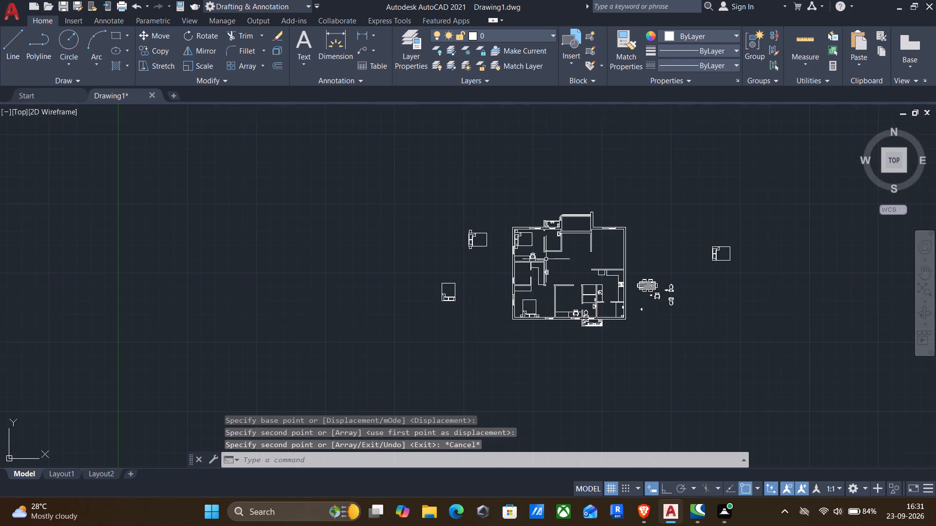
pyautogui.scroll(4, 602, 316)
pyautogui.click(509, 303)
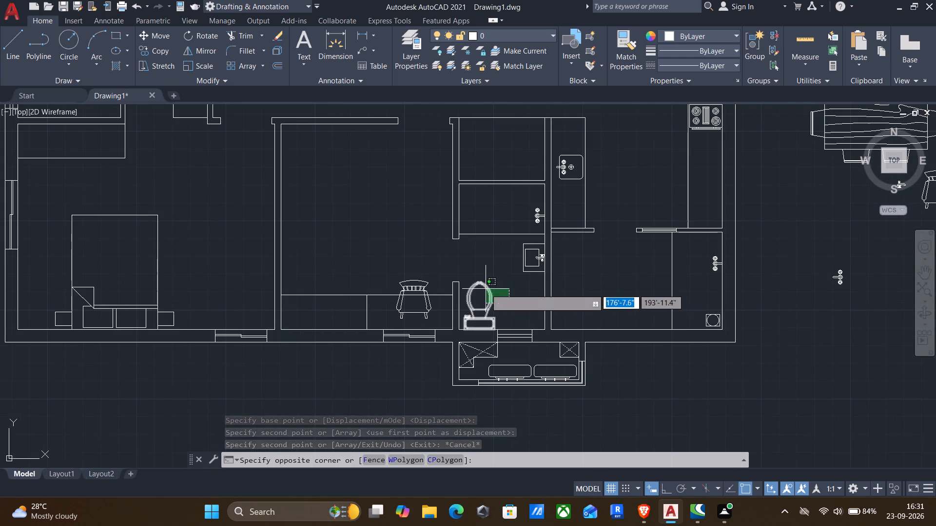
pyautogui.click(484, 287)
pyautogui.write('co')
pyautogui.press('Return')
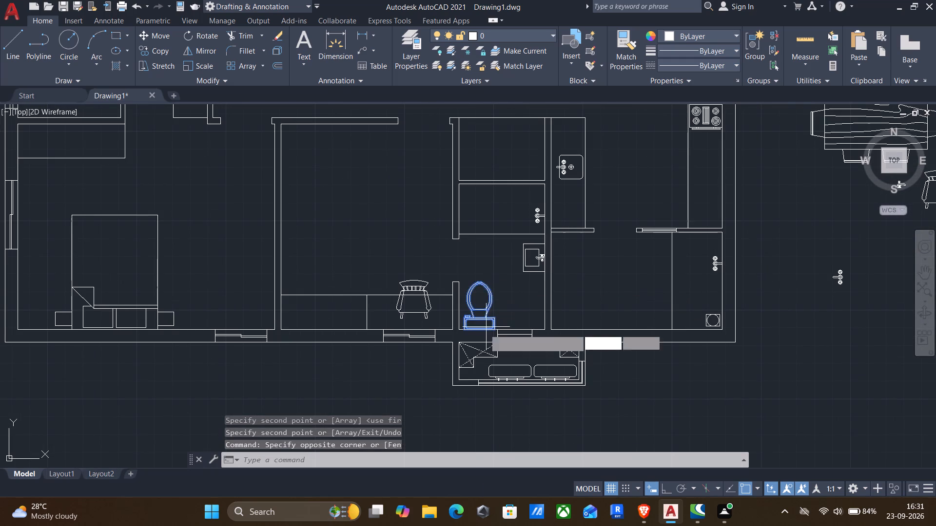
pyautogui.scroll(3, 473, 342)
pyautogui.click(497, 296)
pyautogui.scroll(-3, 493, 291)
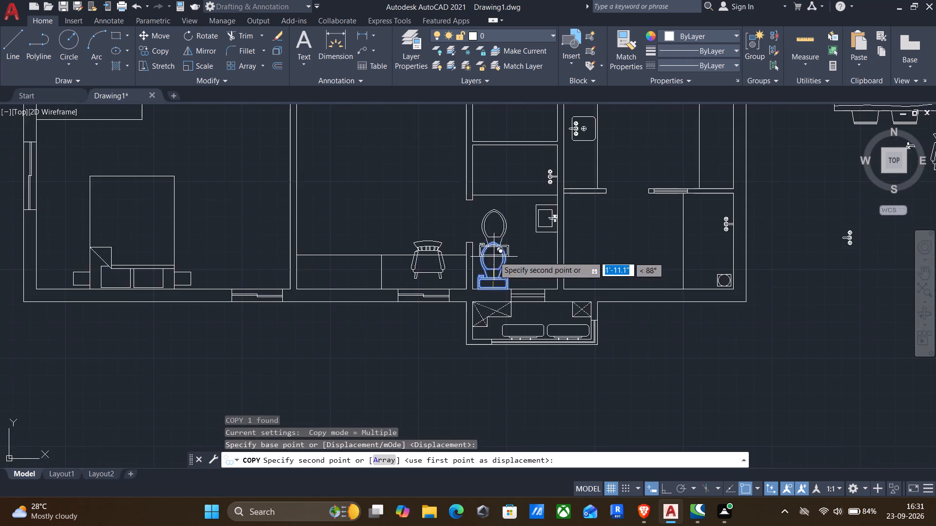
pyautogui.moveTo(494, 257); pyautogui.dragTo(598, 386, button='middle')
pyautogui.moveTo(553, 341); pyautogui.dragTo(643, 525, button='middle')
pyautogui.scroll(-4, 643, 525)
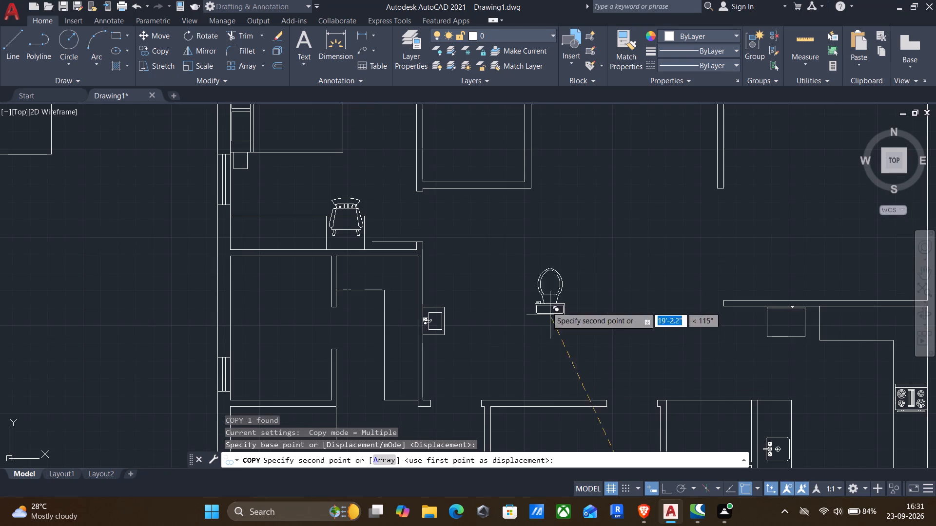
pyautogui.moveTo(477, 207); pyautogui.dragTo(509, 323, button='middle')
pyautogui.scroll(3, 507, 309)
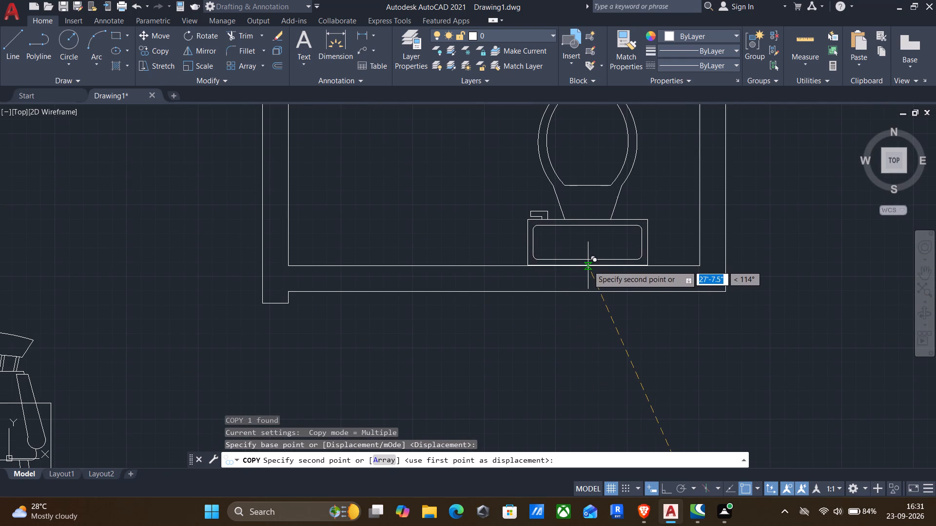
pyautogui.click(588, 265)
pyautogui.scroll(-3, 591, 275)
pyautogui.moveTo(599, 322); pyautogui.dragTo(518, 273, button='middle')
pyautogui.press('Return')
# Copy the two spare three-piece faucets east of the plan, placing the upright one on the north bathroom's south wall, west of the toilet.
pyautogui.scroll(-2, 546, 297)
pyautogui.moveTo(683, 365); pyautogui.dragTo(506, 260, button='middle')
pyautogui.scroll(3, 560, 307)
pyautogui.click(537, 297)
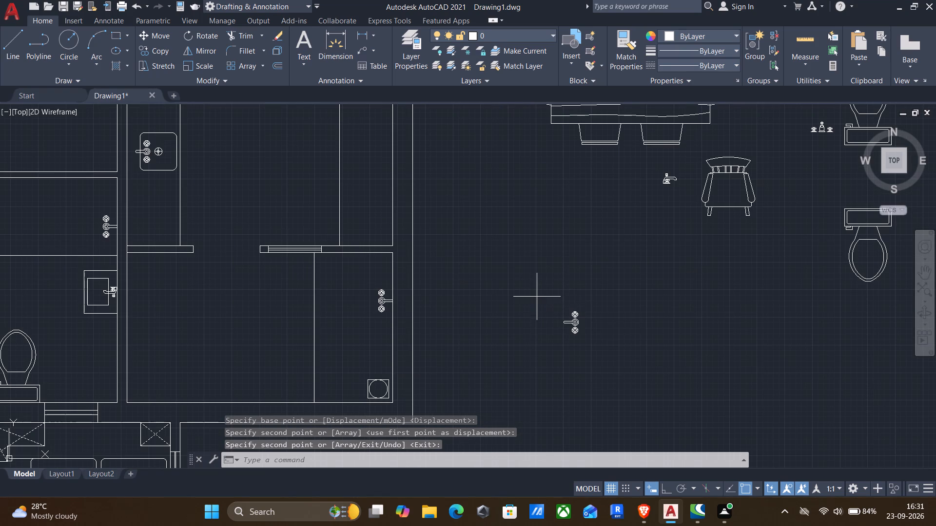
pyautogui.click(608, 360)
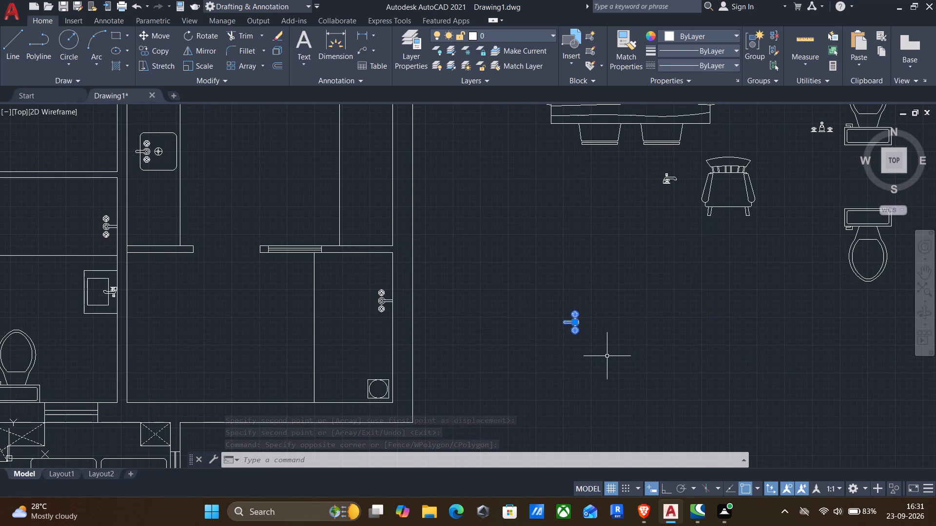
pyautogui.moveTo(682, 309); pyautogui.dragTo(675, 375, button='middle')
pyautogui.scroll(3, 811, 214)
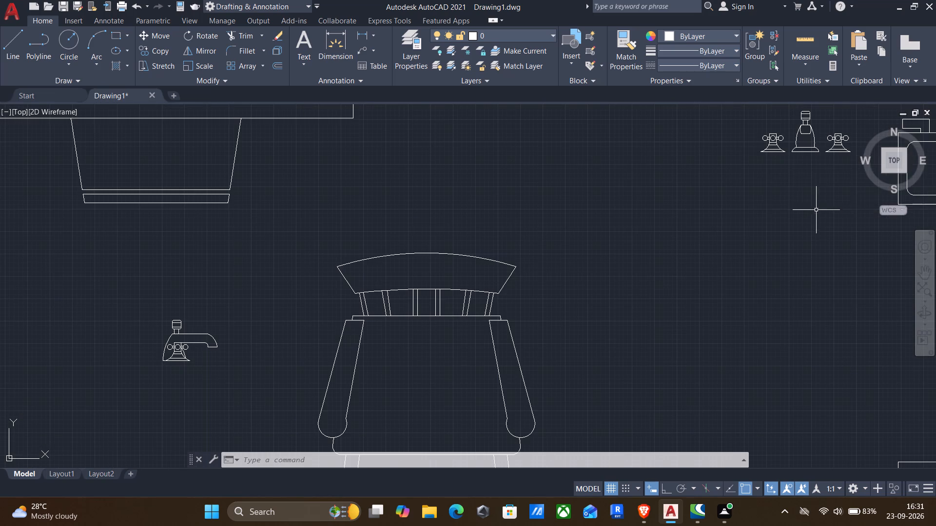
pyautogui.click(816, 209)
pyautogui.click(734, 132)
pyautogui.write('co')
pyautogui.press('Return')
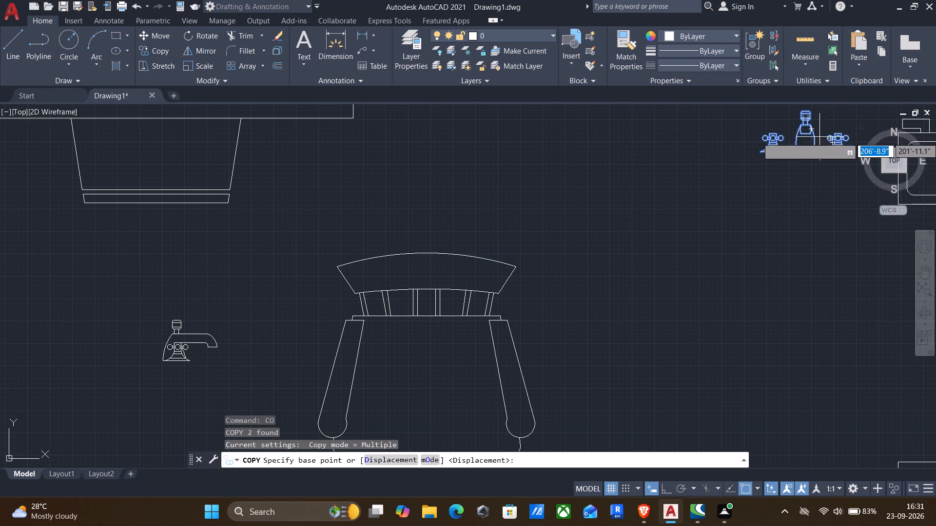
pyautogui.click(804, 155)
pyautogui.scroll(-2, 781, 183)
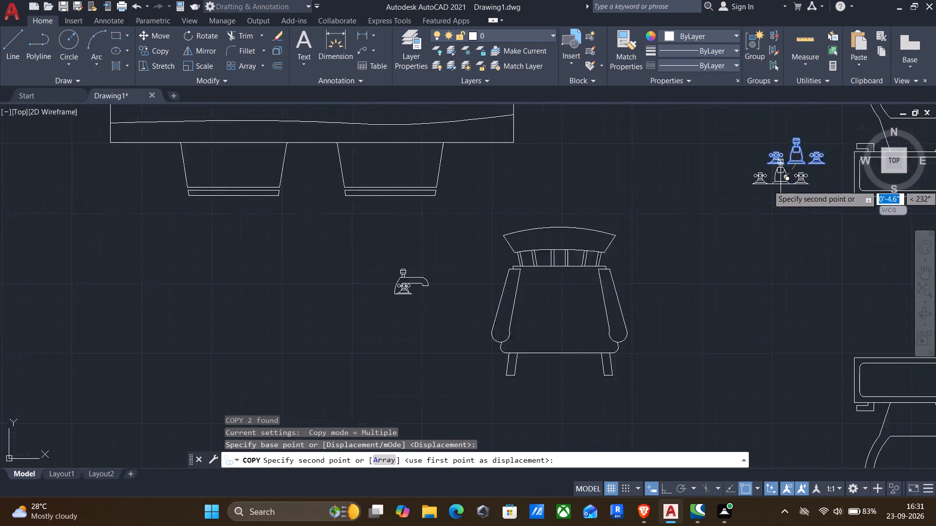
pyautogui.moveTo(770, 200); pyautogui.dragTo(903, 263, button='middle')
pyautogui.scroll(-2, 881, 268)
pyautogui.moveTo(657, 231); pyautogui.dragTo(935, 435, button='middle')
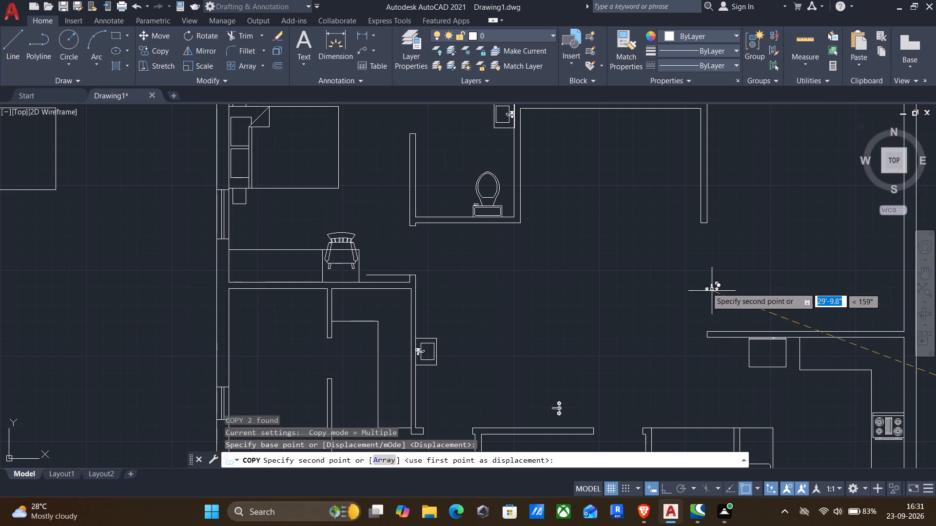
pyautogui.moveTo(706, 289); pyautogui.dragTo(852, 357, button='middle')
pyautogui.scroll(-1, 563, 243)
pyautogui.scroll(2, 593, 274)
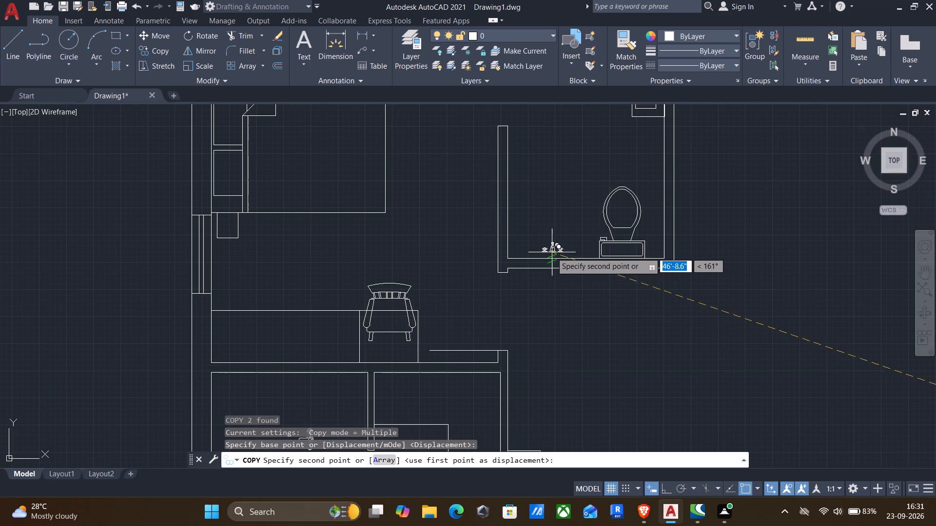
pyautogui.scroll(3, 551, 253)
pyautogui.scroll(-4, 525, 265)
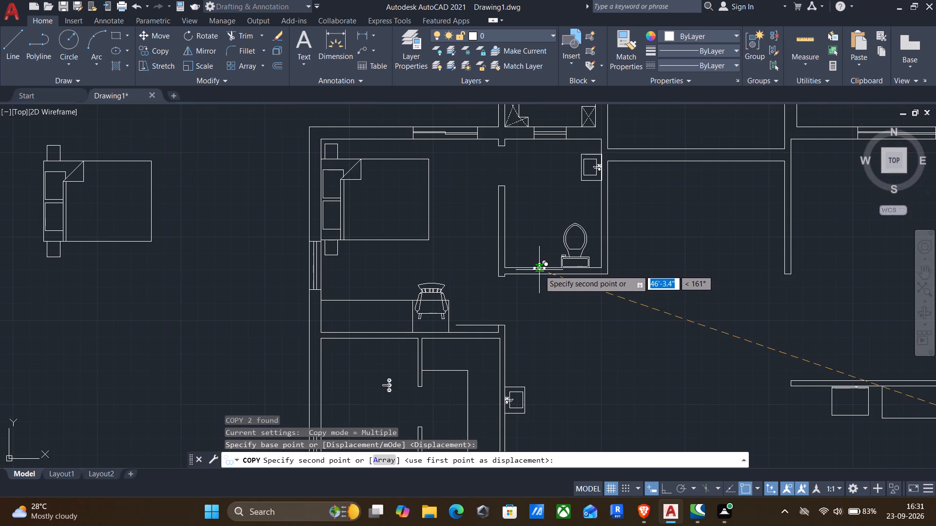
pyautogui.scroll(2, 536, 266)
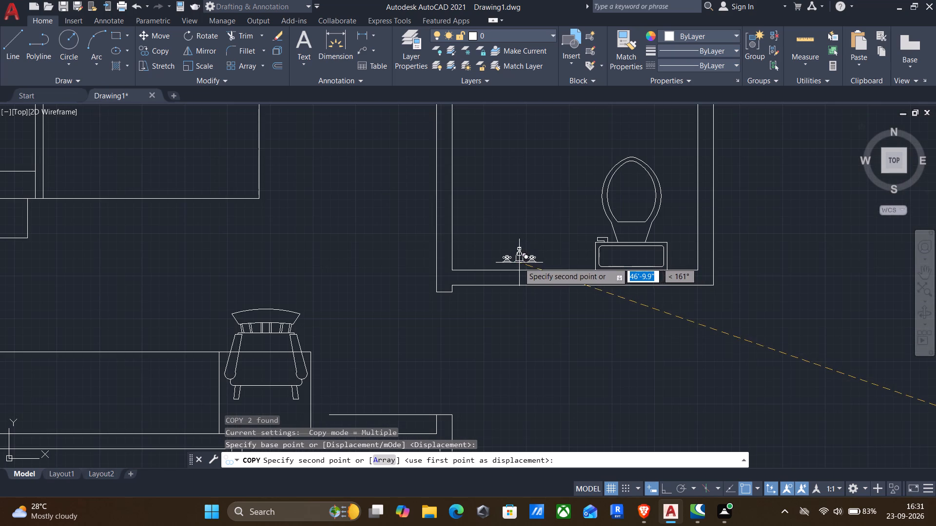
pyautogui.scroll(2, 483, 268)
pyautogui.click(513, 268)
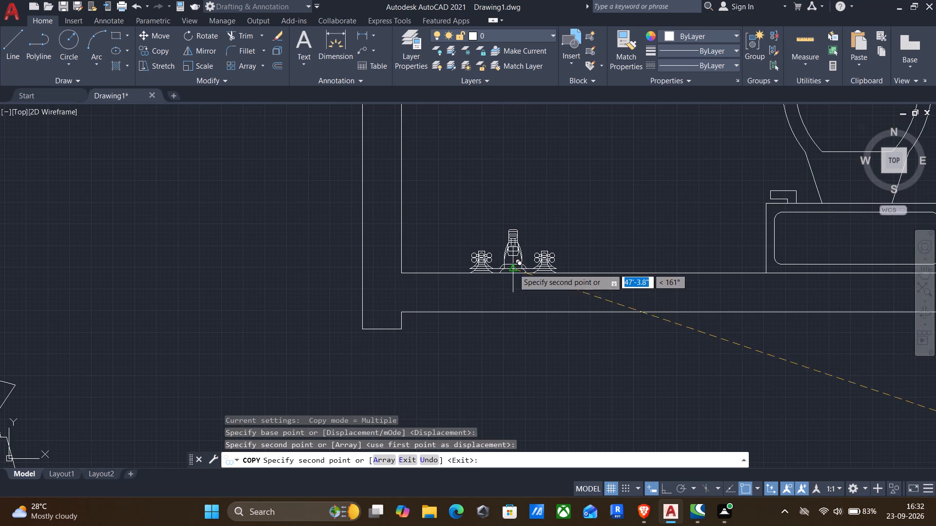
pyautogui.scroll(-2, 513, 271)
pyautogui.moveTo(517, 282); pyautogui.dragTo(657, 176, button='middle')
pyautogui.scroll(-3, 657, 175)
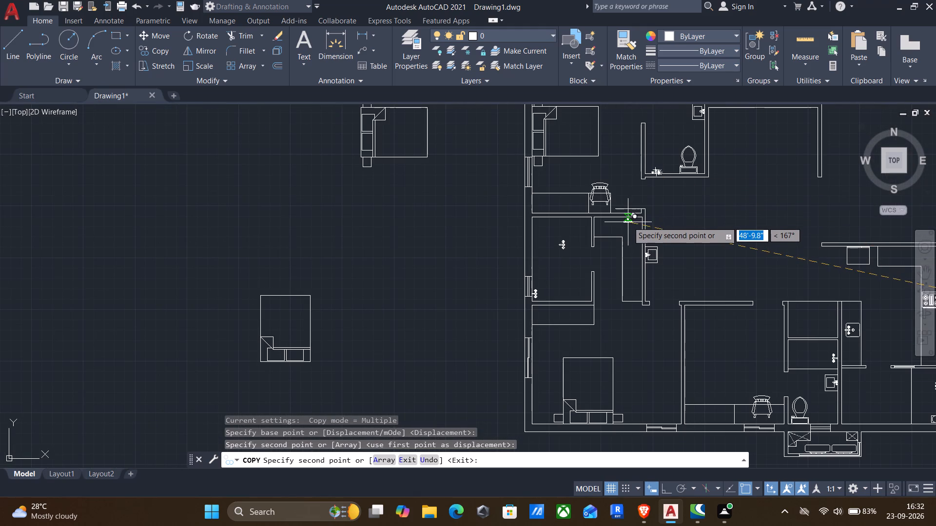
pyautogui.press('Escape')
# Delete the stray faucet copy from the small room south of the northwest bedroom.
pyautogui.click(581, 244)
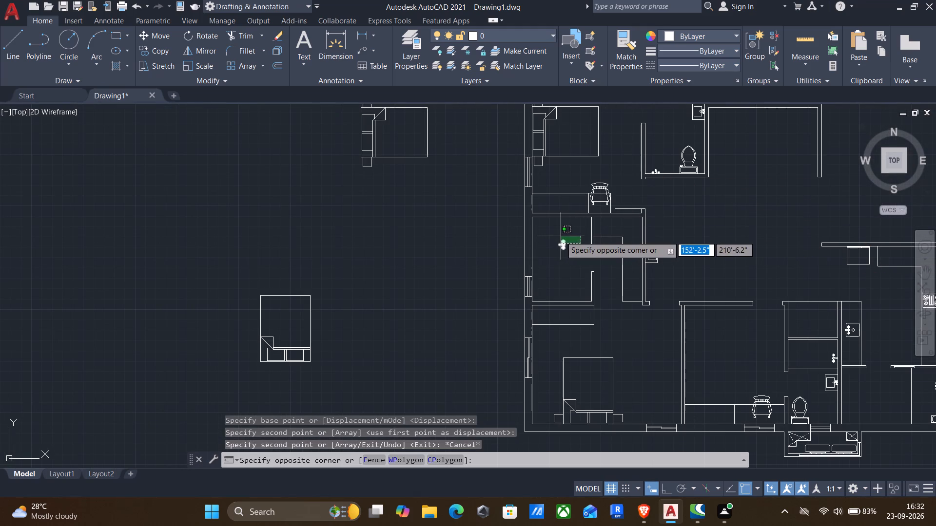
pyautogui.click(561, 236)
pyautogui.press('Delete')
# Copy the northwest bedroom's bed and both bedside tables into the middle south bedroom, with the headboard against the west wall's inner face.
pyautogui.scroll(-2, 569, 253)
pyautogui.moveTo(570, 258); pyautogui.dragTo(541, 271, button='middle')
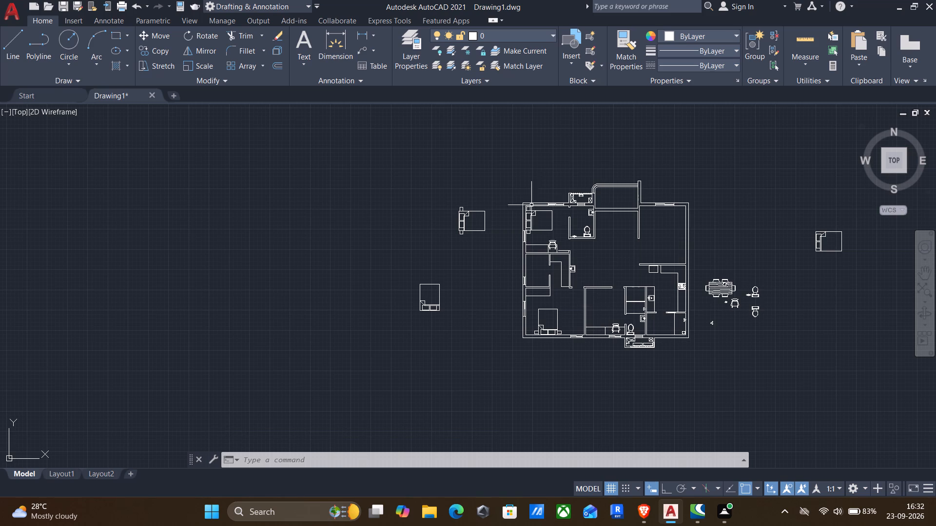
pyautogui.scroll(5, 527, 209)
pyautogui.click(491, 154)
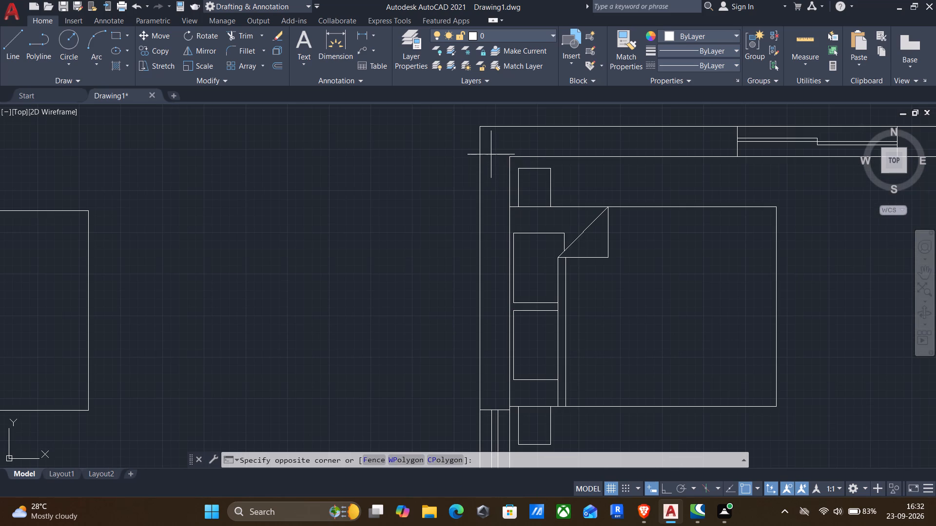
pyautogui.scroll(-2, 538, 275)
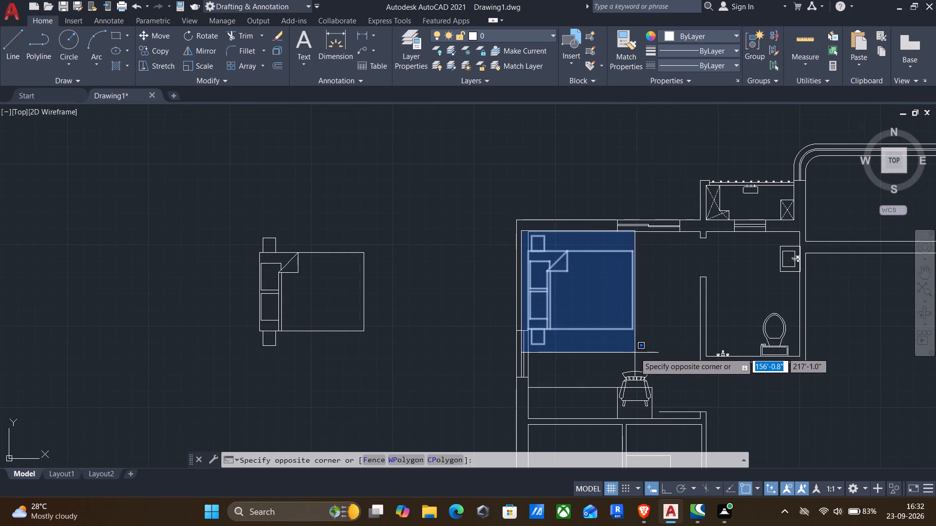
pyautogui.click(646, 353)
pyautogui.write('co')
pyautogui.press('Return')
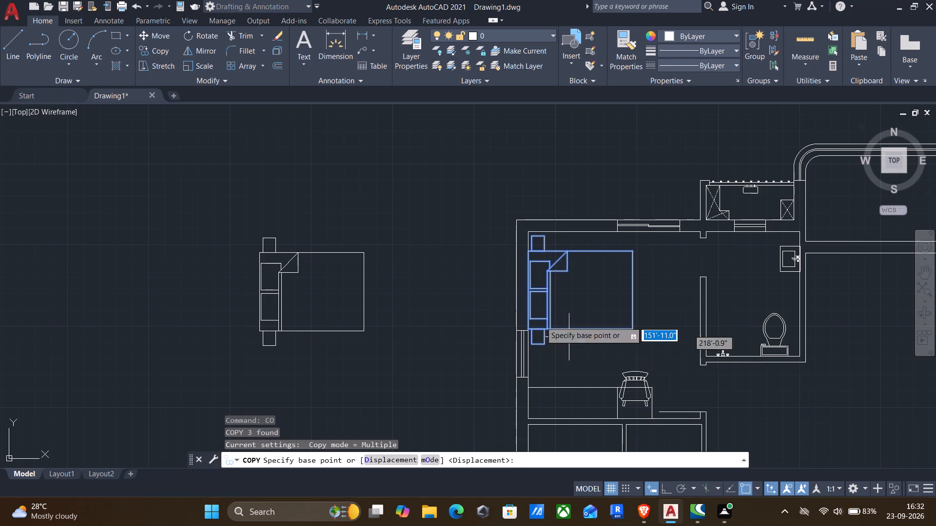
pyautogui.scroll(2, 498, 284)
pyautogui.scroll(3, 565, 299)
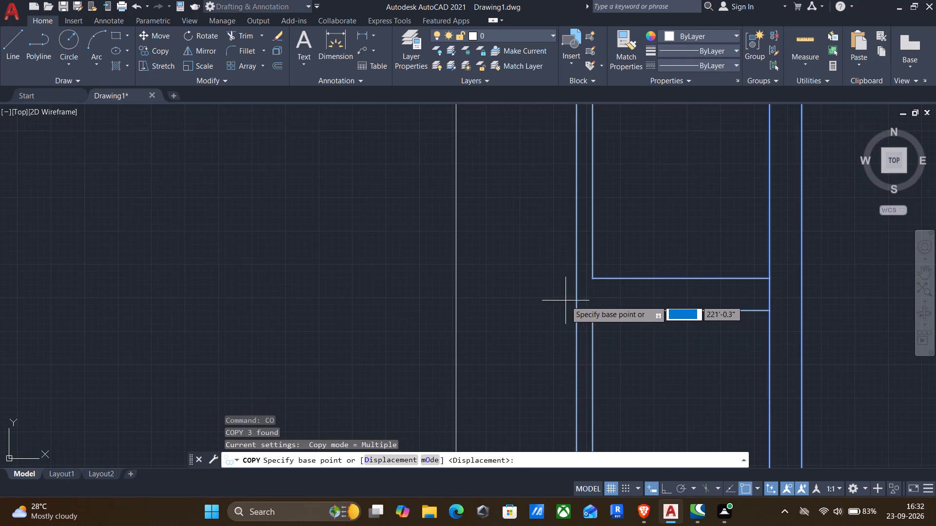
pyautogui.click(576, 284)
pyautogui.scroll(-4, 577, 300)
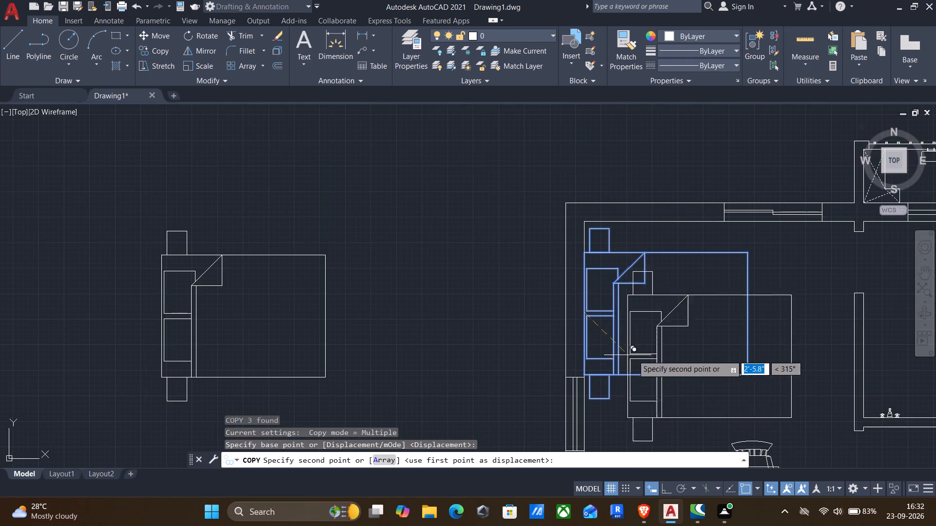
pyautogui.moveTo(630, 360); pyautogui.dragTo(275, 170, button='middle')
pyautogui.scroll(-3, 330, 263)
pyautogui.moveTo(484, 353); pyautogui.dragTo(547, 275, button='middle')
pyautogui.moveTo(483, 345); pyautogui.dragTo(521, 277)
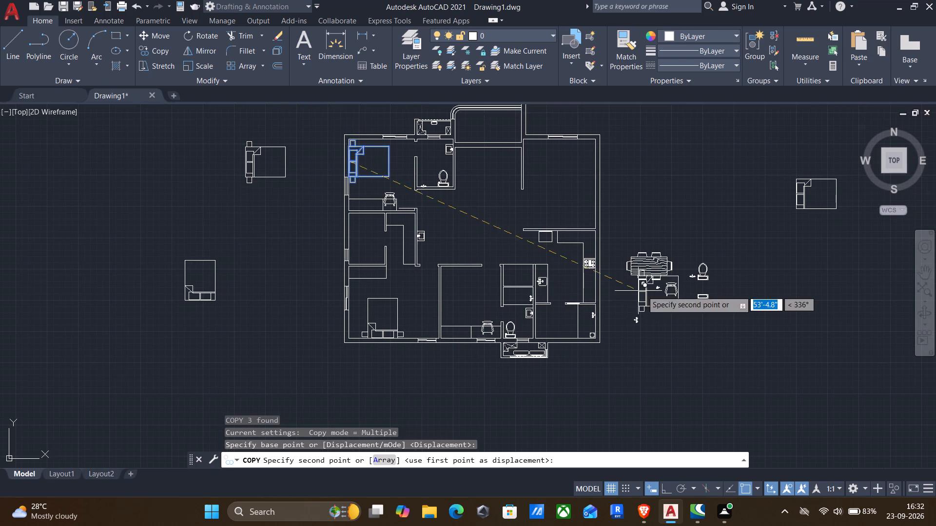
pyautogui.scroll(4, 449, 295)
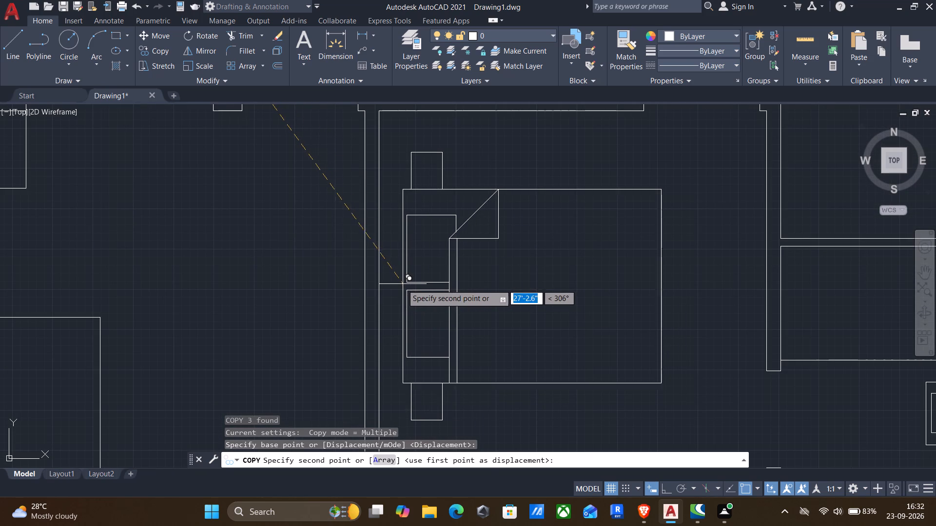
pyautogui.click(380, 281)
pyautogui.scroll(-3, 389, 295)
pyautogui.moveTo(412, 304); pyautogui.dragTo(482, 287, button='middle')
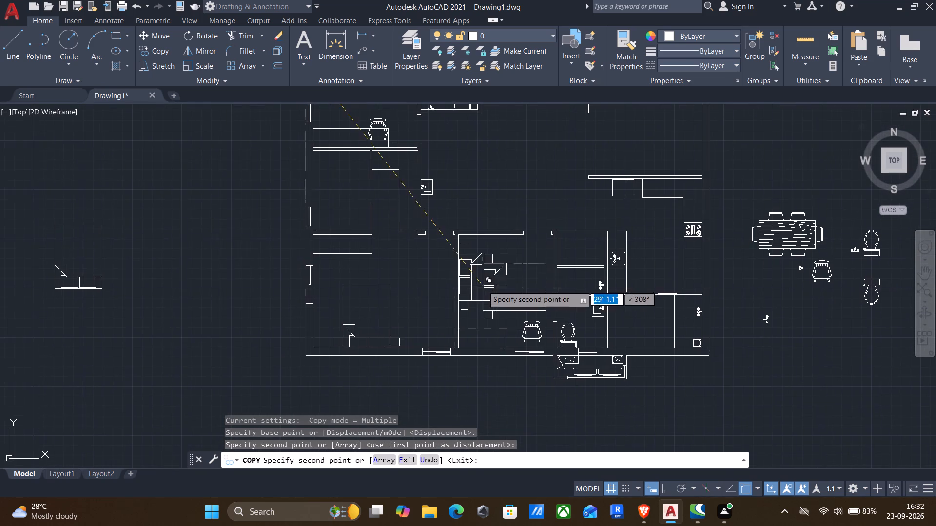
pyautogui.scroll(1, 646, 341)
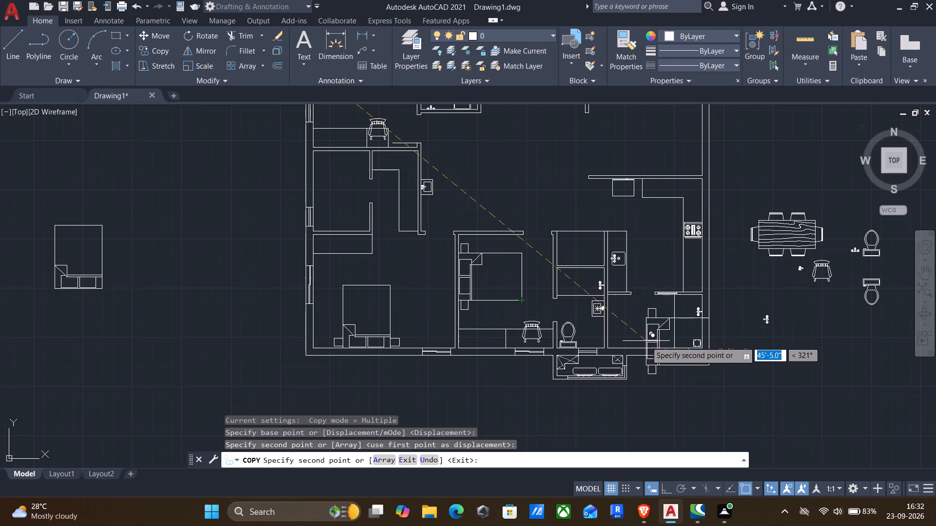
pyautogui.scroll(2, 646, 341)
pyautogui.scroll(-1, 612, 329)
pyautogui.scroll(-1, 546, 300)
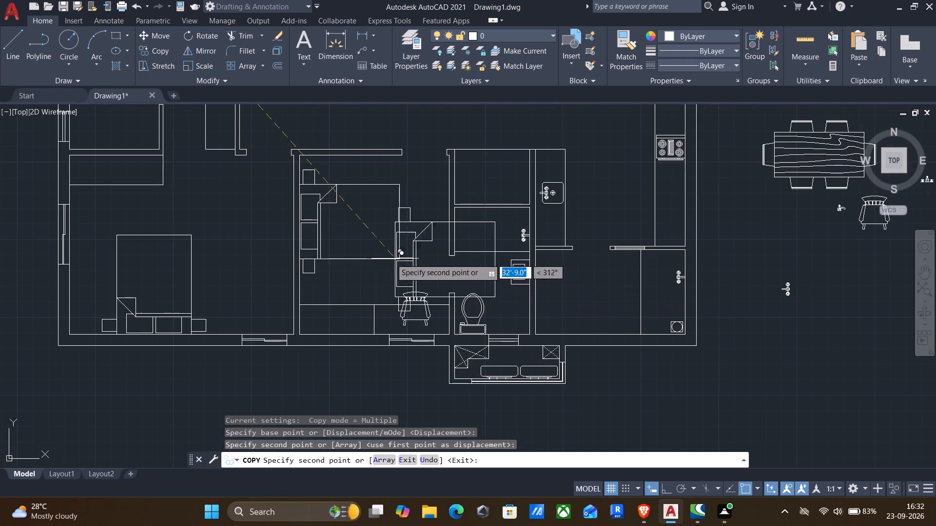
pyautogui.scroll(2, 306, 245)
pyautogui.scroll(-4, 382, 268)
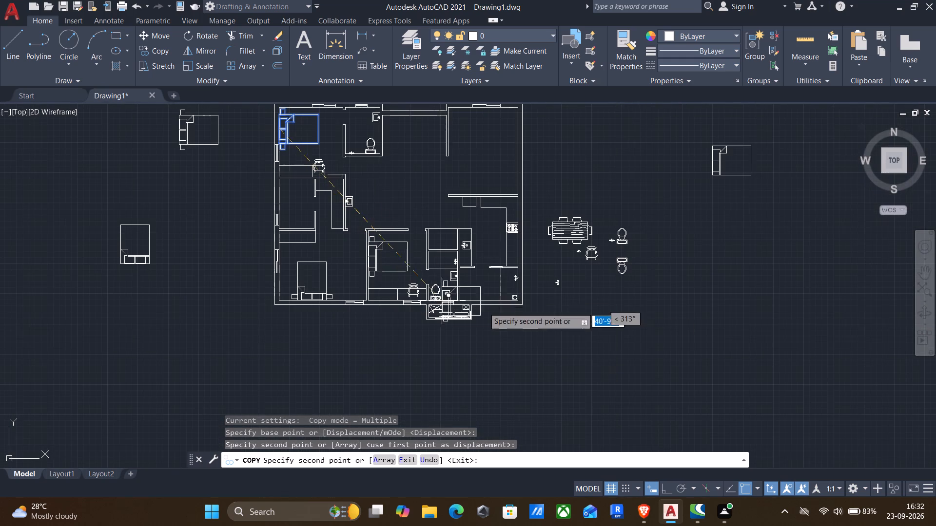
pyautogui.press('Escape')
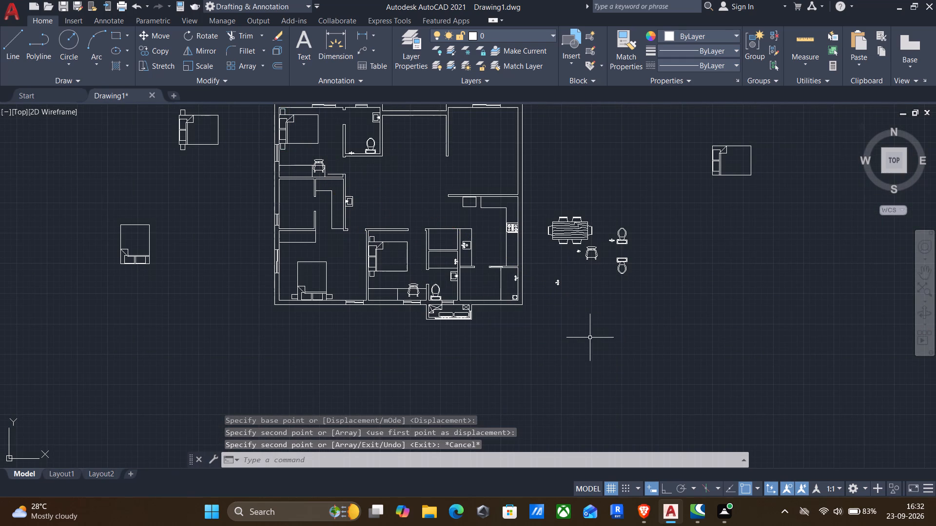
pyautogui.moveTo(565, 338); pyautogui.dragTo(582, 392, button='middle')
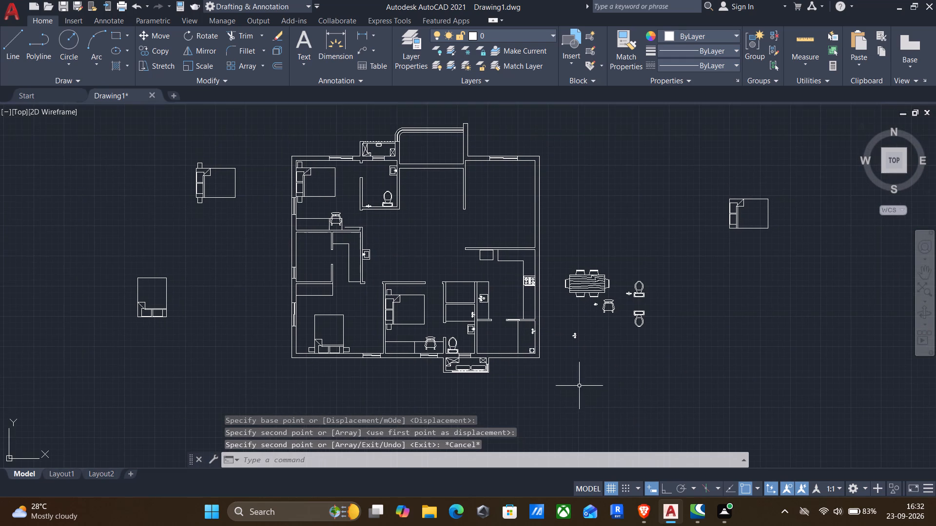
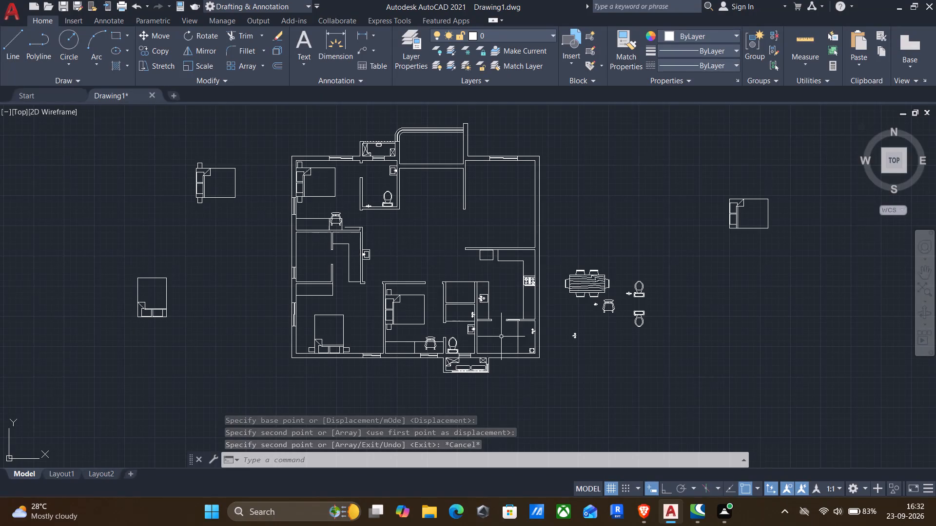
# Copy the six-chair dining table from east of the plan into the open hall, southeast of the north bathroom.
pyautogui.click(576, 278)
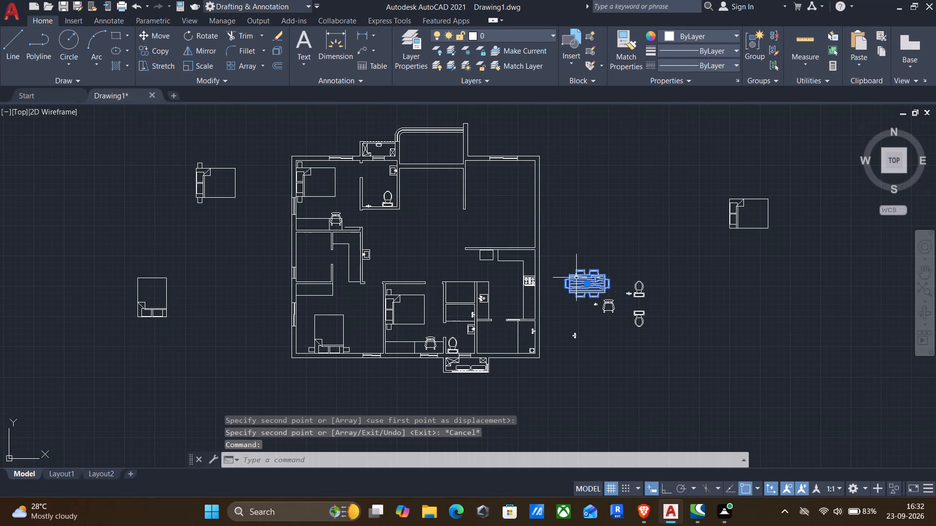
pyautogui.write('co')
pyautogui.press('Return')
pyautogui.scroll(2, 576, 278)
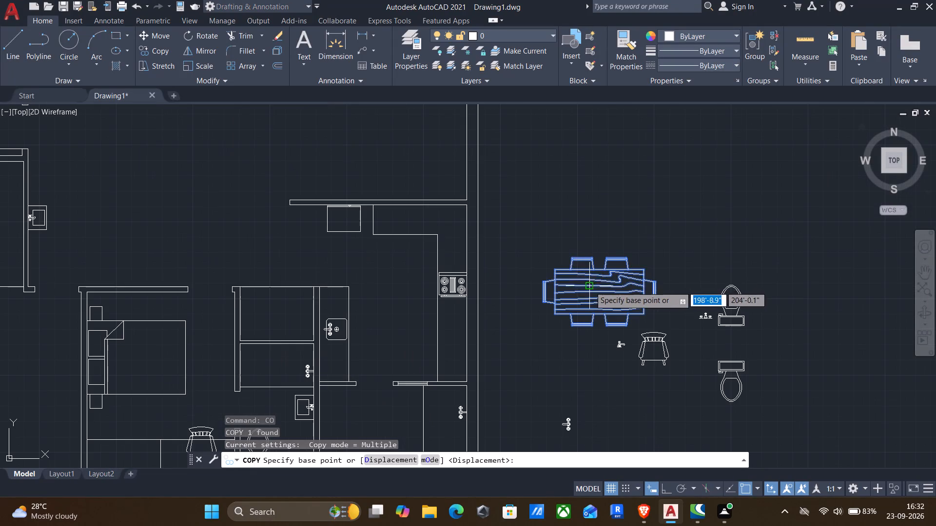
pyautogui.click(557, 276)
pyautogui.scroll(-3, 486, 277)
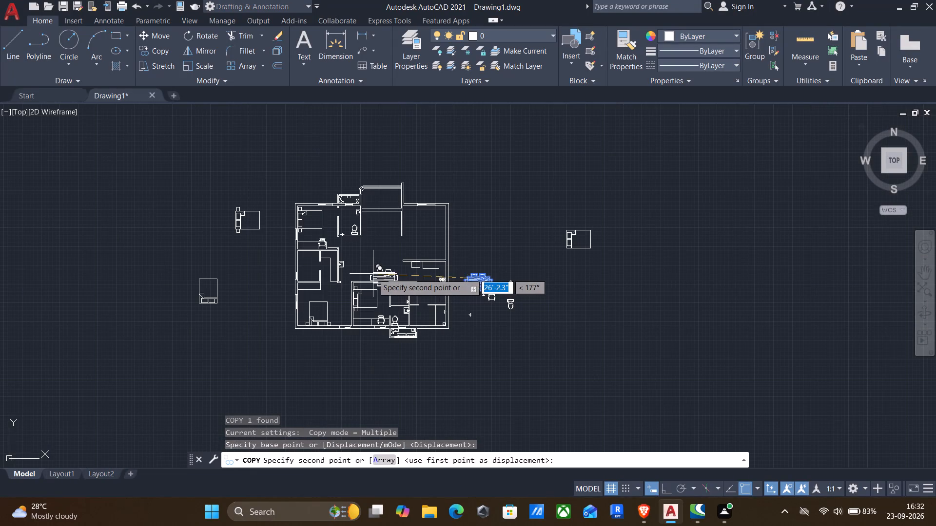
pyautogui.scroll(3, 373, 260)
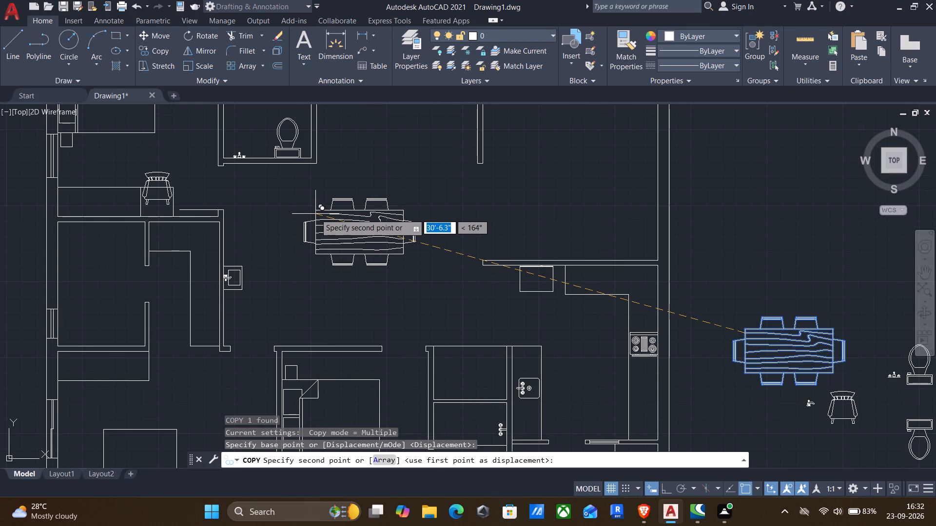
pyautogui.click(315, 214)
pyautogui.press('Return')
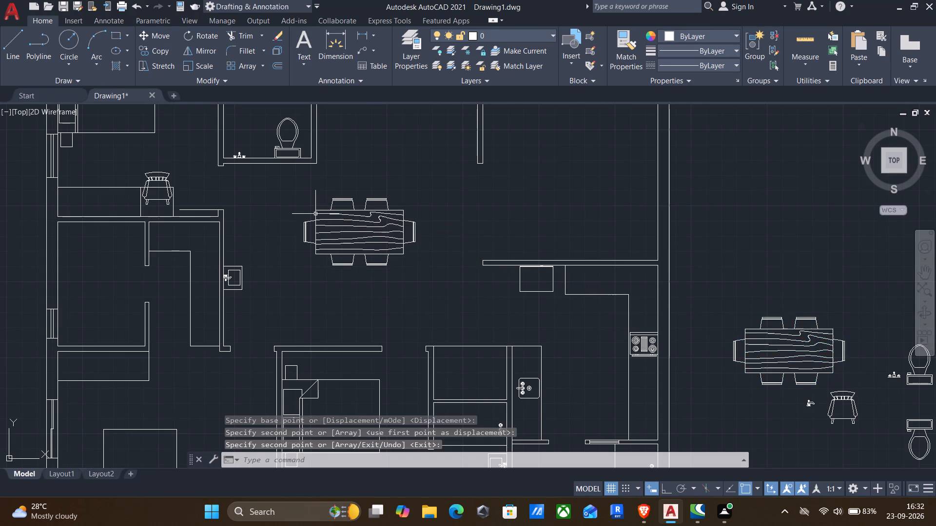
# With Ortho on, draw a 3' door line south from the west end of the middle south bedroom's north wall.
pyautogui.scroll(-2, 316, 222)
pyautogui.moveTo(336, 218); pyautogui.dragTo(385, 225, button='middle')
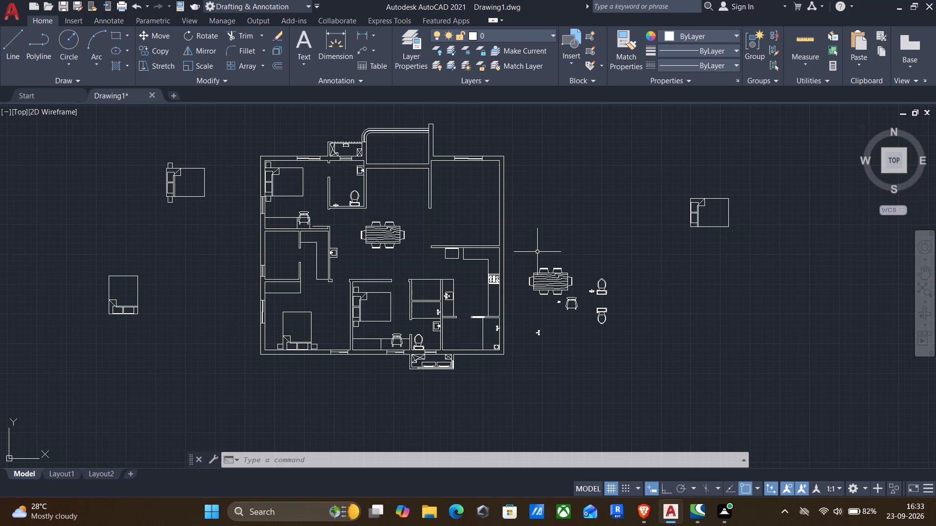
pyautogui.moveTo(539, 253); pyautogui.dragTo(592, 251, button='middle')
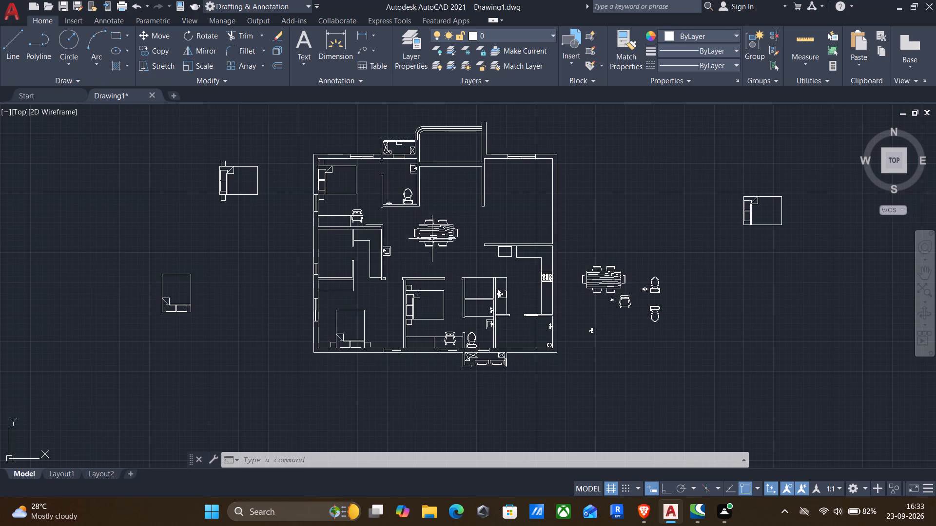
pyautogui.scroll(2, 399, 293)
pyautogui.press('l')
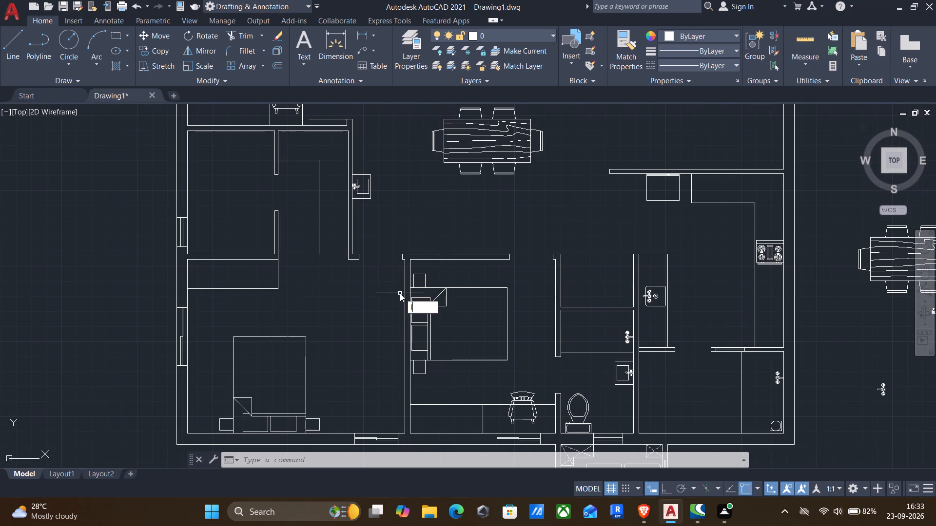
pyautogui.press('Return')
pyautogui.scroll(3, 398, 263)
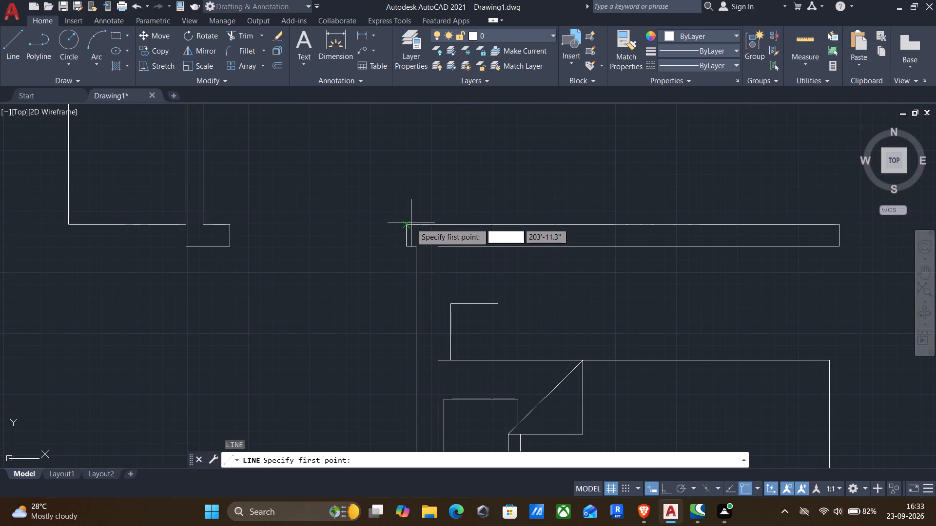
pyautogui.click(405, 226)
pyautogui.press('F8')
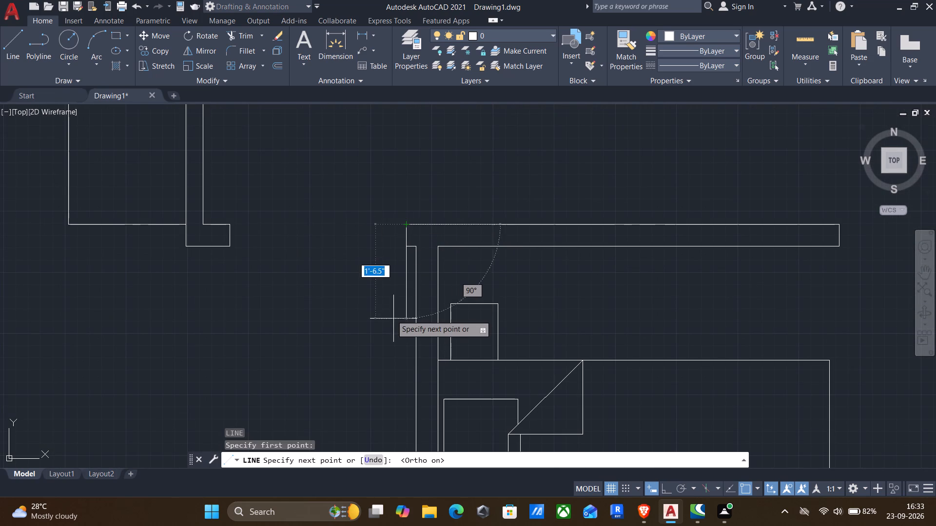
pyautogui.write("3'")
pyautogui.press('Return')
pyautogui.press('Return')
# Draw a 2'6" door line east from the northwest corner of the wall stub beside the south bathroom's toilet.
pyautogui.scroll(-1, 268, 293)
pyautogui.moveTo(350, 304); pyautogui.dragTo(320, 298, button='middle')
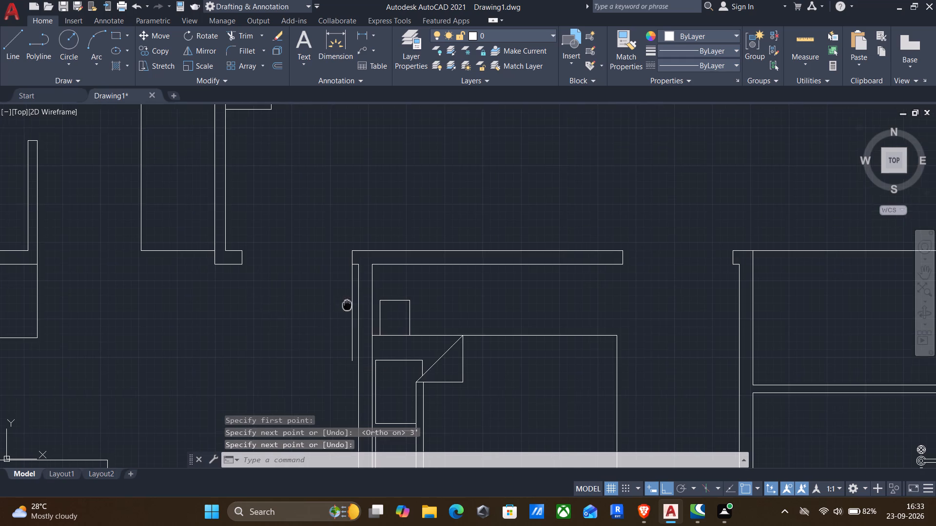
pyautogui.moveTo(320, 298); pyautogui.dragTo(248, 269, button='middle')
pyautogui.scroll(-1, 343, 290)
pyautogui.moveTo(389, 312); pyautogui.dragTo(331, 238, button='middle')
pyautogui.scroll(-2, 331, 235)
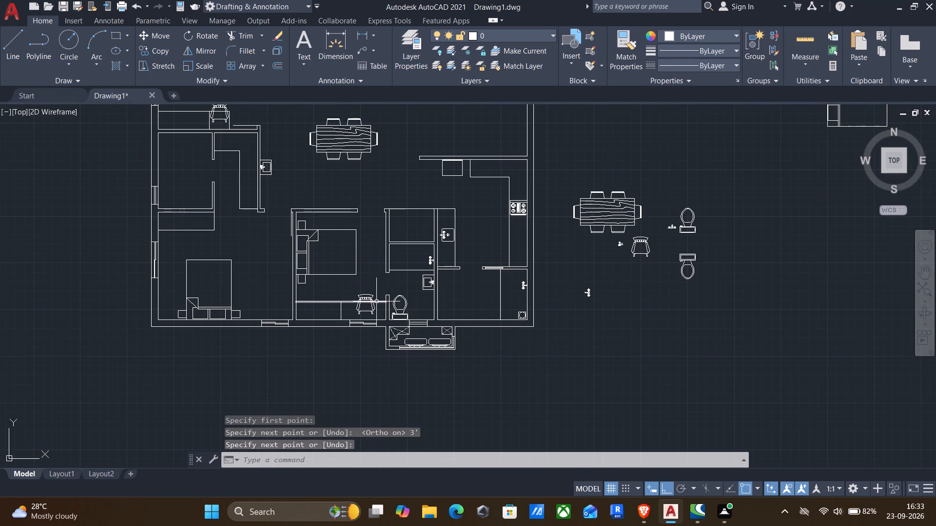
pyautogui.scroll(2, 385, 299)
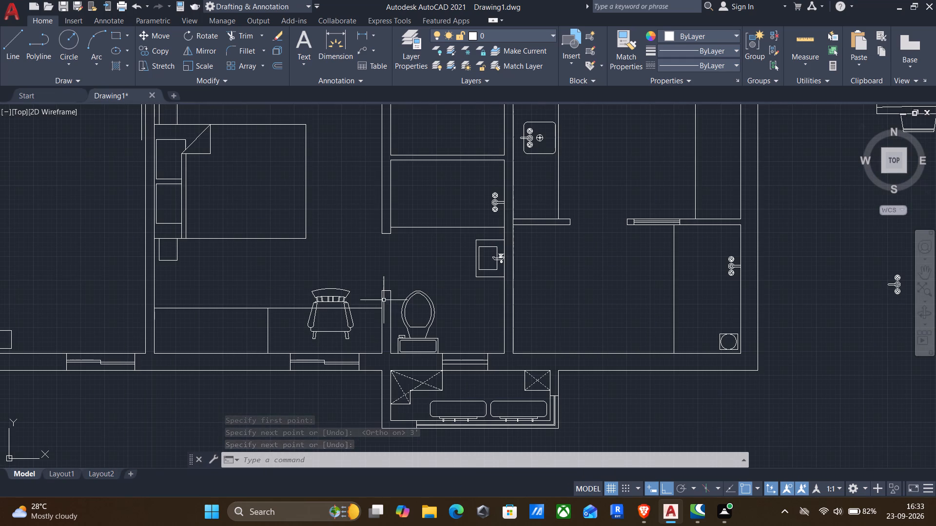
pyautogui.press('Return')
pyautogui.scroll(3, 379, 294)
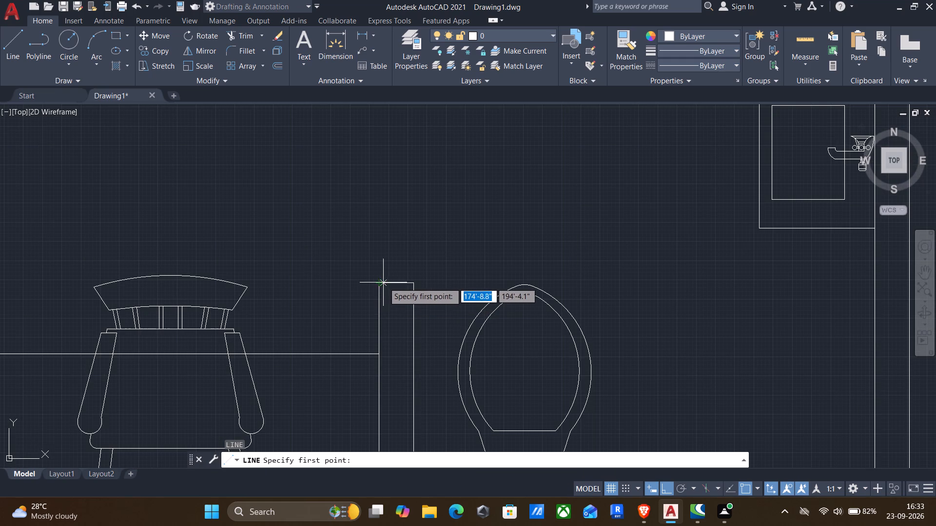
pyautogui.click(377, 283)
pyautogui.write('2\'6"')
pyautogui.press('Return')
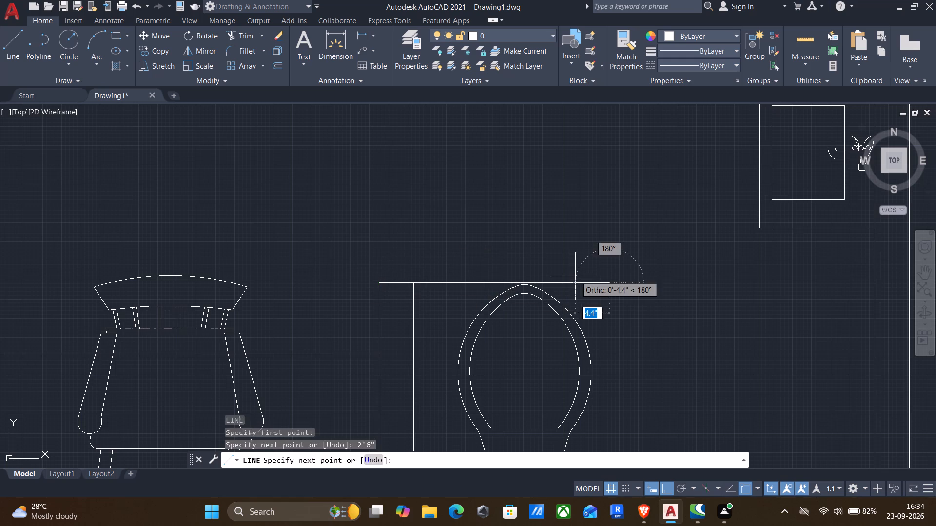
pyautogui.press('Return')
# Draw a 2'6" door line west from the door jamb's northeast corner in the small room south of the northwest bedroom.
pyautogui.scroll(-4, 477, 278)
pyautogui.moveTo(551, 247); pyautogui.dragTo(550, 251, button='middle')
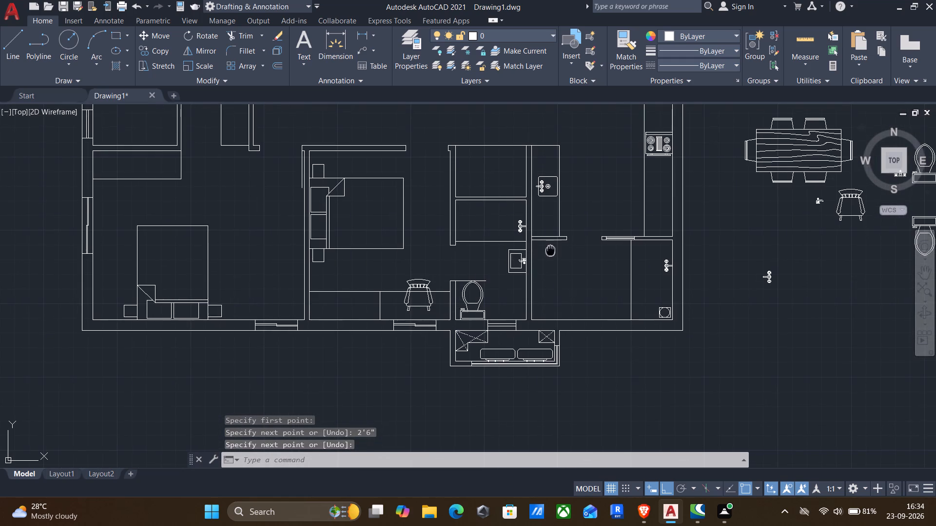
pyautogui.moveTo(550, 251); pyautogui.dragTo(625, 261, button='middle')
pyautogui.moveTo(352, 248); pyautogui.dragTo(532, 357, button='middle')
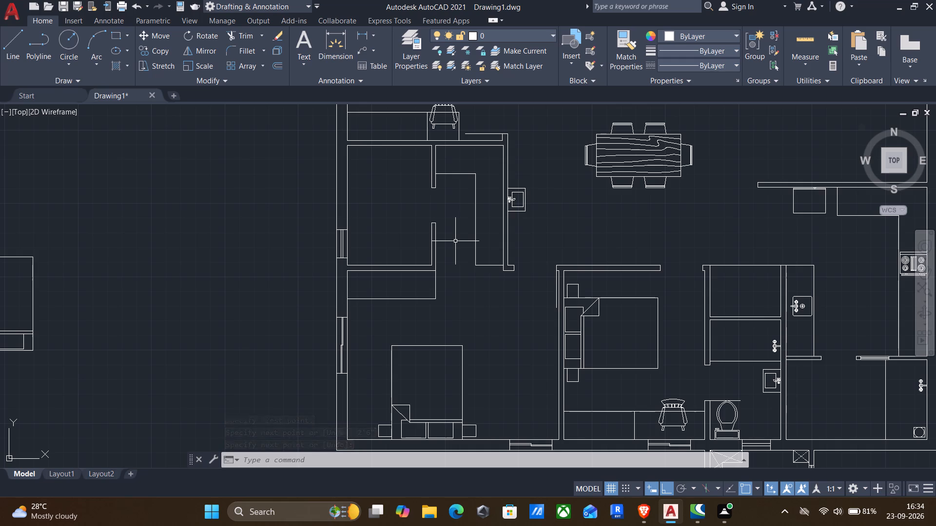
pyautogui.scroll(2, 455, 241)
pyautogui.press('Return')
pyautogui.click(402, 193)
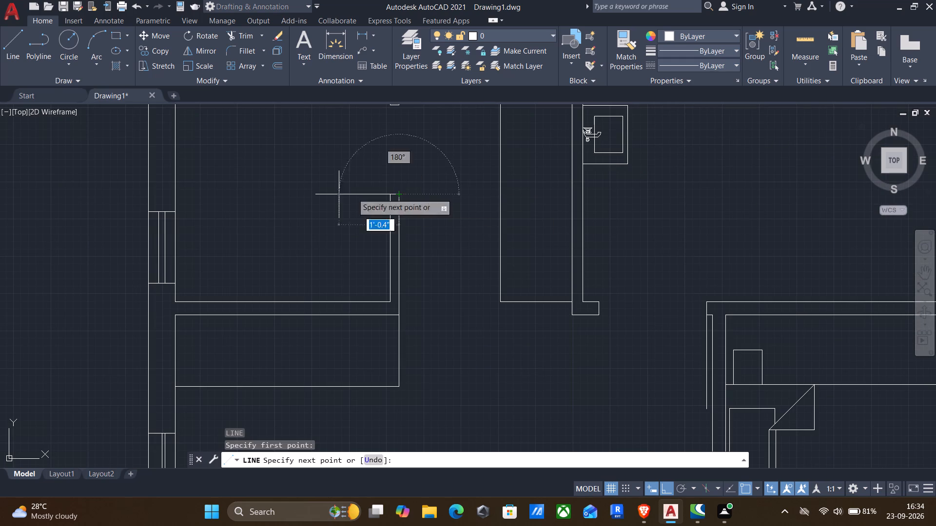
pyautogui.press('3')
pyautogui.press('BackSpace')
pyautogui.press('BackSpace')
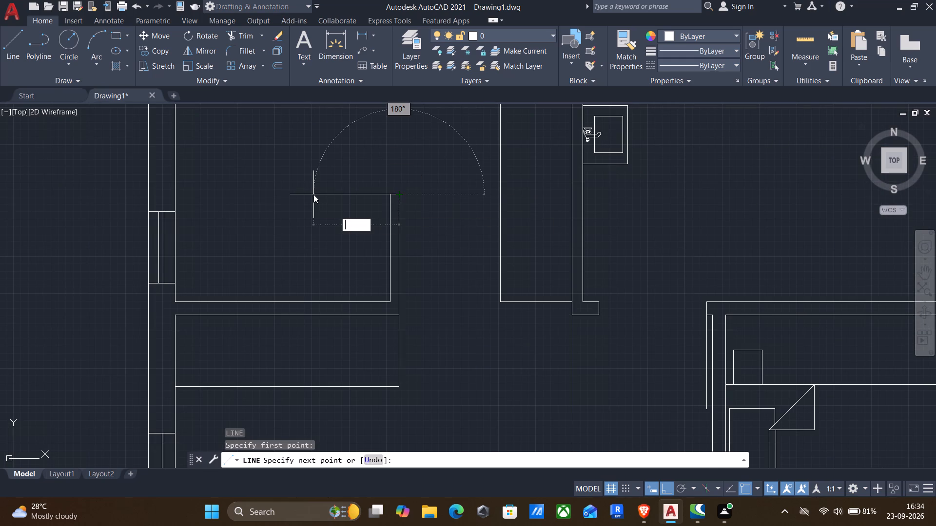
pyautogui.write('2\'6"')
pyautogui.press('Return')
pyautogui.press('Return')
# Draw a 2'6" door line east into the north bathroom from the wall stub at the north side of its door opening.
pyautogui.scroll(-1, 313, 195)
pyautogui.moveTo(314, 204); pyautogui.dragTo(381, 368, button='middle')
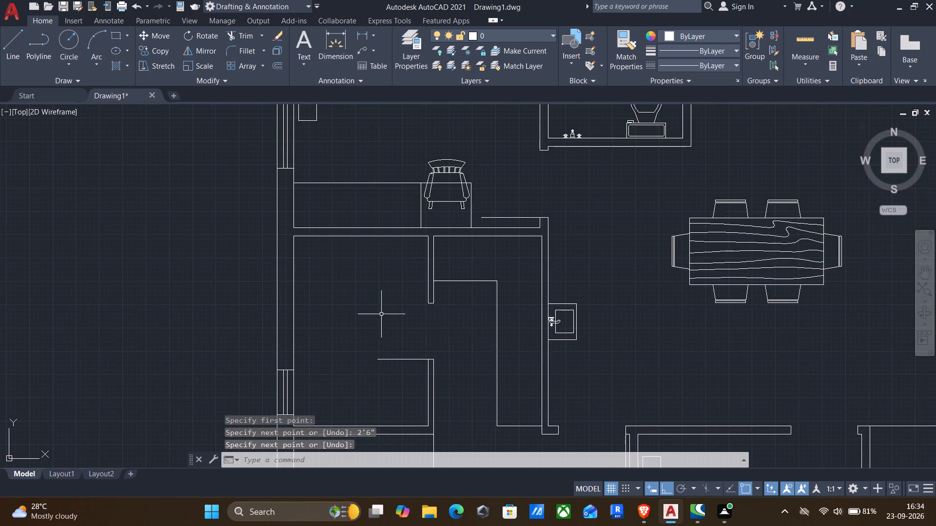
pyautogui.scroll(-2, 382, 297)
pyautogui.scroll(2, 463, 199)
pyautogui.moveTo(463, 202); pyautogui.dragTo(469, 233, button='middle')
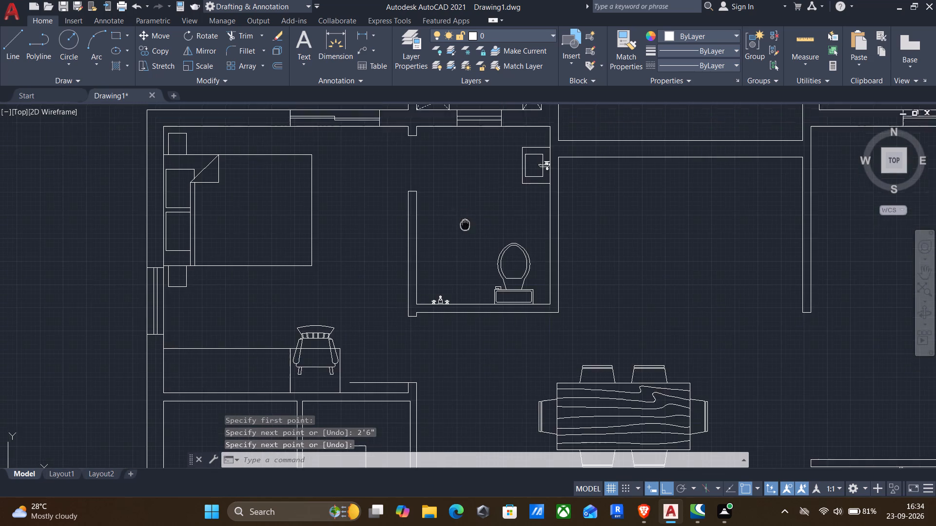
pyautogui.moveTo(469, 233); pyautogui.dragTo(492, 279, button='middle')
pyautogui.scroll(2, 439, 201)
pyautogui.press('Return')
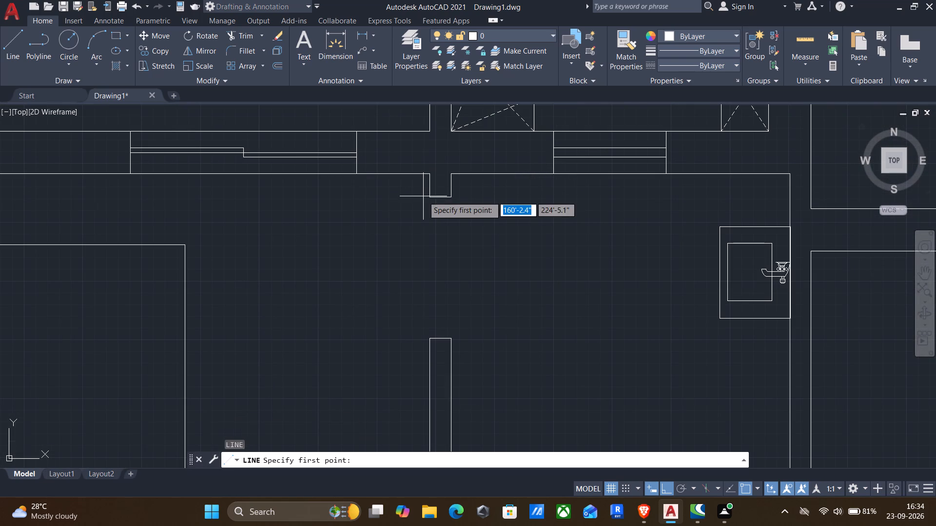
pyautogui.click(432, 197)
pyautogui.write('2\'6"')
pyautogui.press('Return')
pyautogui.press('Return')
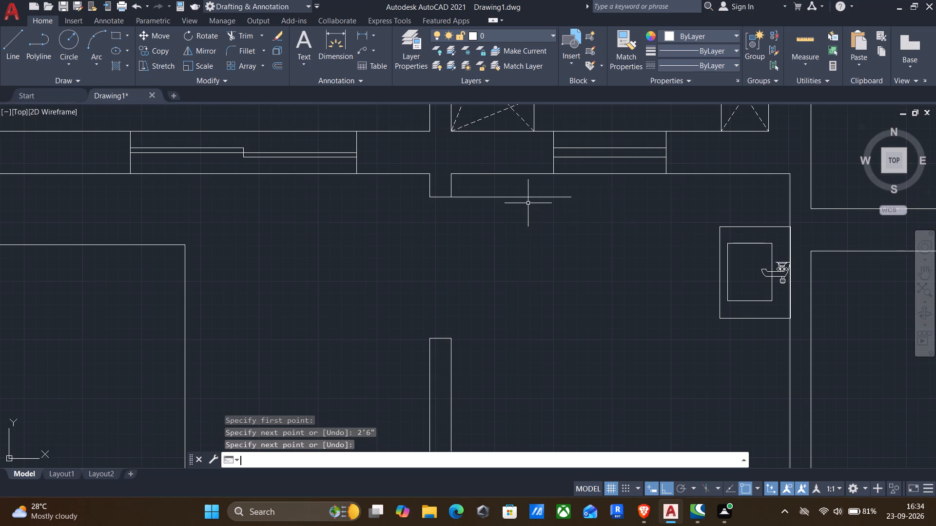
# Draw a 3' door line south from the wall corner at the east side of the middle south bedroom's door opening.
pyautogui.scroll(-1, 507, 216)
pyautogui.moveTo(510, 237); pyautogui.dragTo(342, 156, button='middle')
pyautogui.scroll(-2, 337, 207)
pyautogui.moveTo(338, 253); pyautogui.dragTo(343, 216, button='middle')
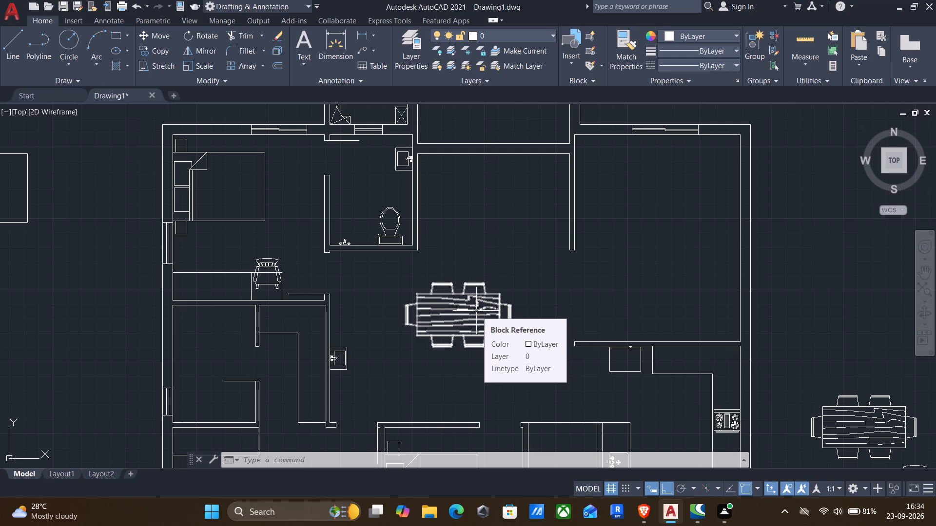
pyautogui.scroll(-2, 346, 188)
pyautogui.moveTo(345, 202); pyautogui.dragTo(376, 150, button='middle')
pyautogui.scroll(2, 460, 298)
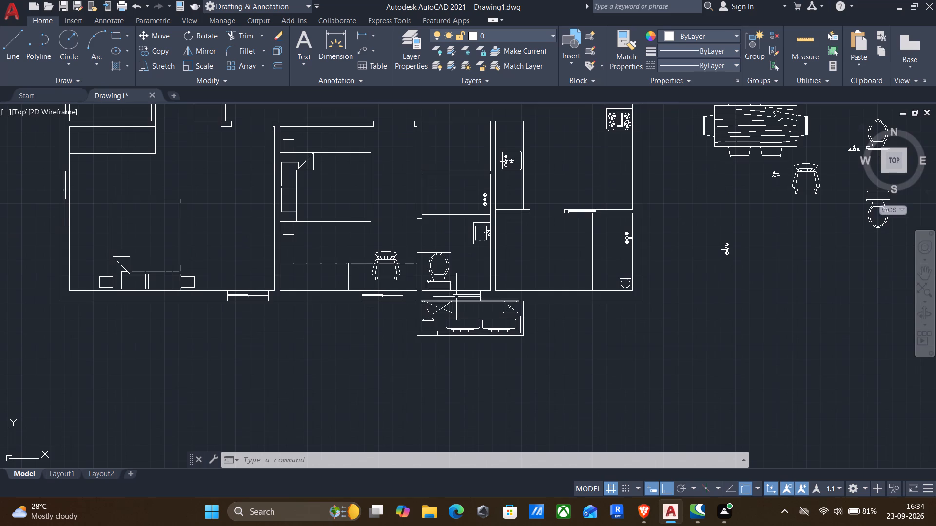
pyautogui.moveTo(436, 282); pyautogui.dragTo(508, 364, button='middle')
pyautogui.press('l')
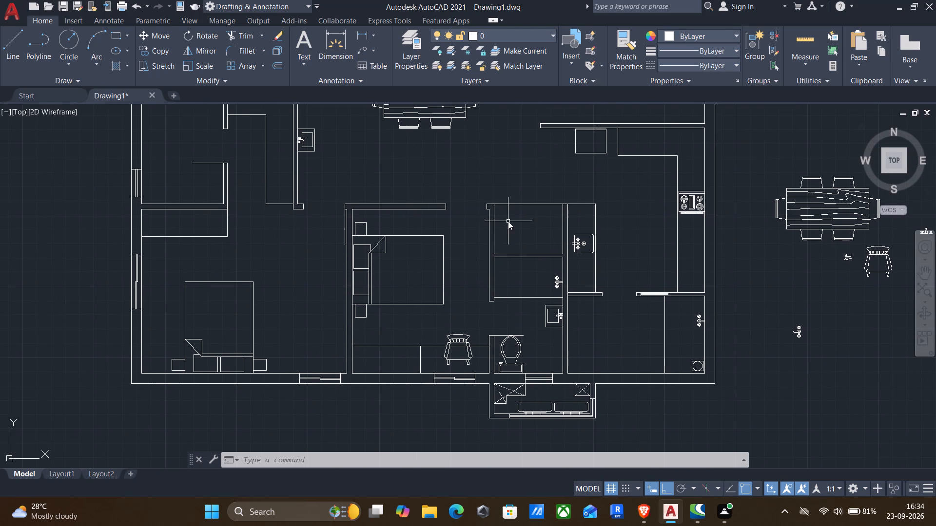
pyautogui.press('Return')
pyautogui.scroll(3, 497, 204)
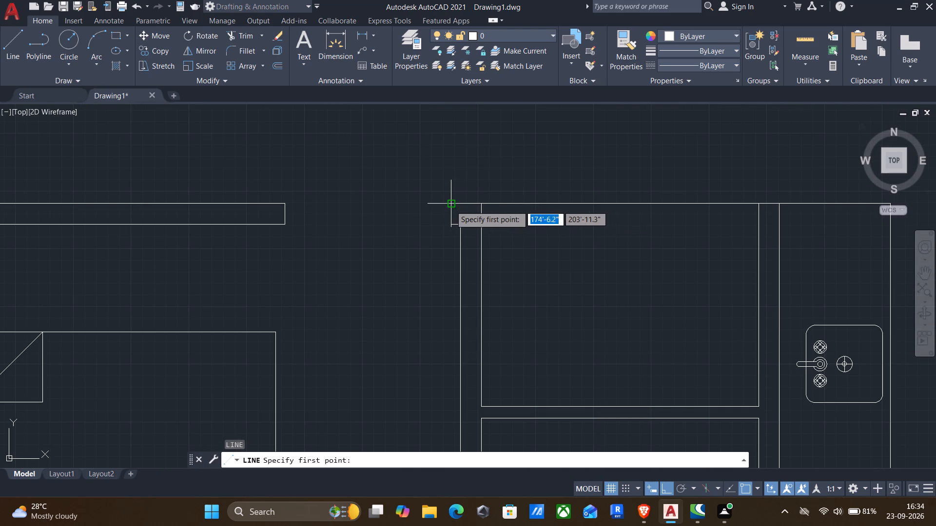
pyautogui.moveTo(449, 206); pyautogui.dragTo(449, 211)
pyautogui.write("3'")
pyautogui.press('Return')
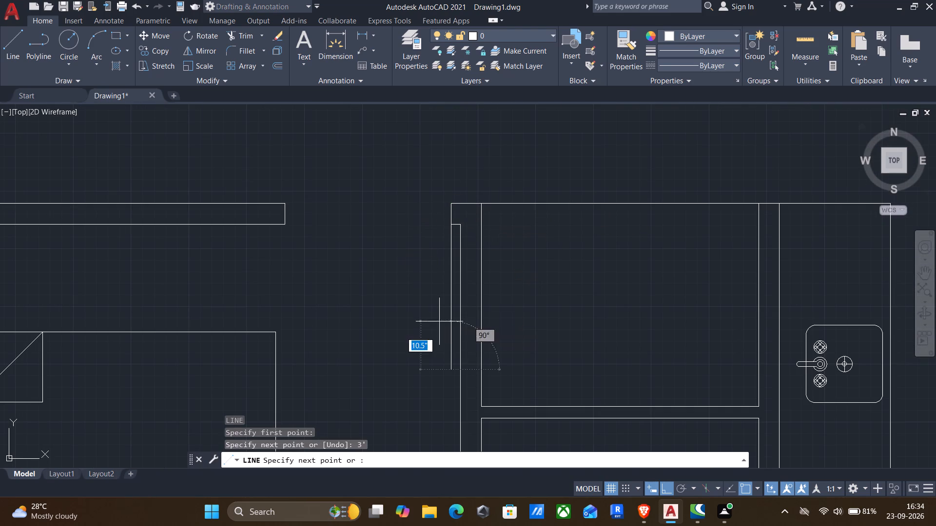
pyautogui.press('Return')
# Offset the north bathroom's door line 1" to the south.
pyautogui.scroll(-1, 418, 313)
pyautogui.moveTo(420, 313); pyautogui.dragTo(638, 140, button='middle')
pyautogui.scroll(-2, 646, 132)
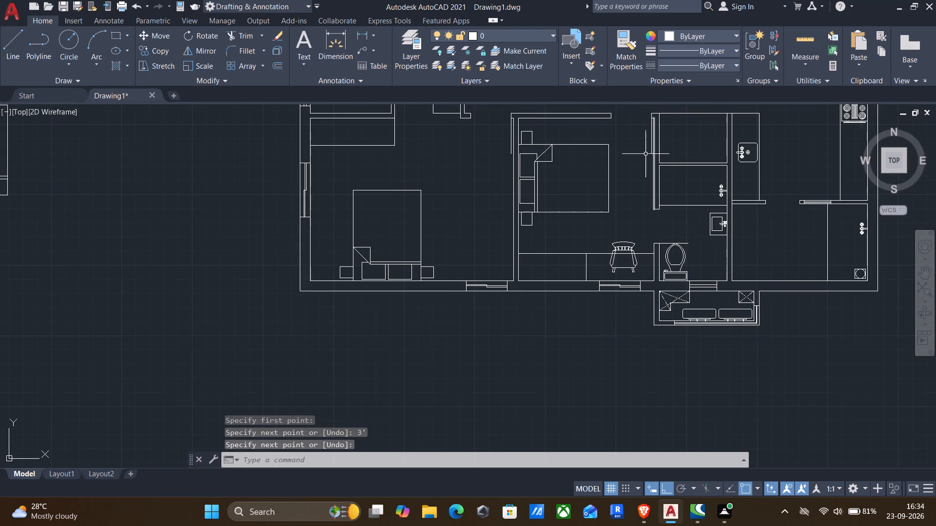
pyautogui.moveTo(499, 183); pyautogui.dragTo(493, 293, button='middle')
pyautogui.moveTo(508, 264); pyautogui.dragTo(507, 281, button='middle')
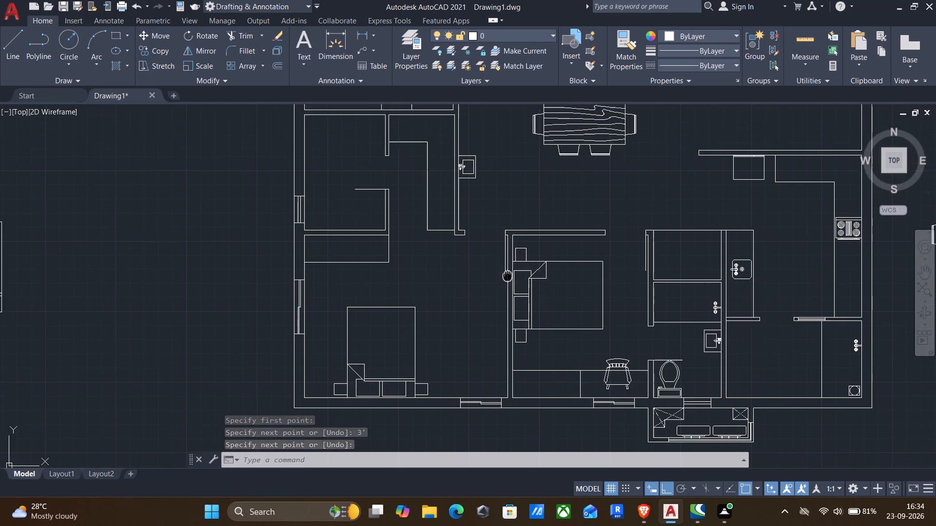
pyautogui.moveTo(507, 281); pyautogui.dragTo(557, 394, button='middle')
pyautogui.moveTo(409, 322); pyautogui.dragTo(435, 437, button='middle')
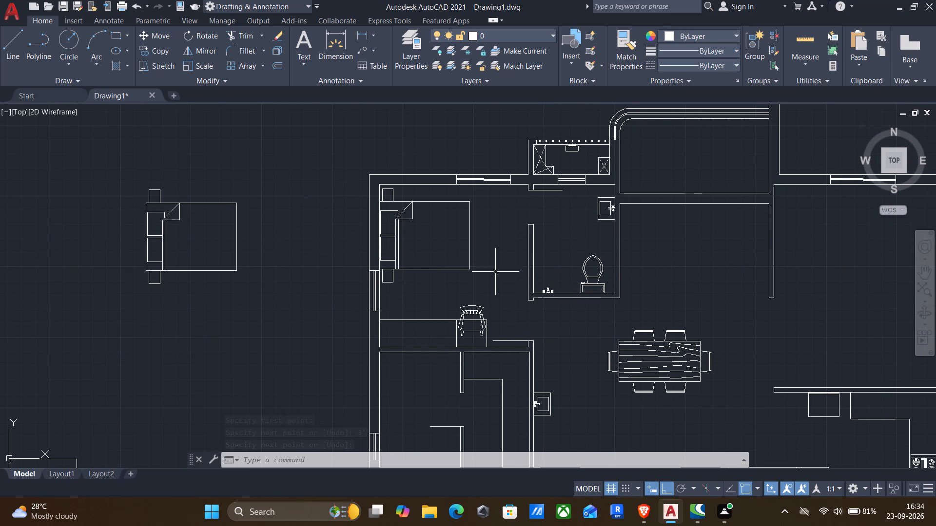
pyautogui.press('o')
pyautogui.press('Return')
pyautogui.click(545, 192)
pyautogui.moveTo(549, 235); pyautogui.dragTo(550, 218)
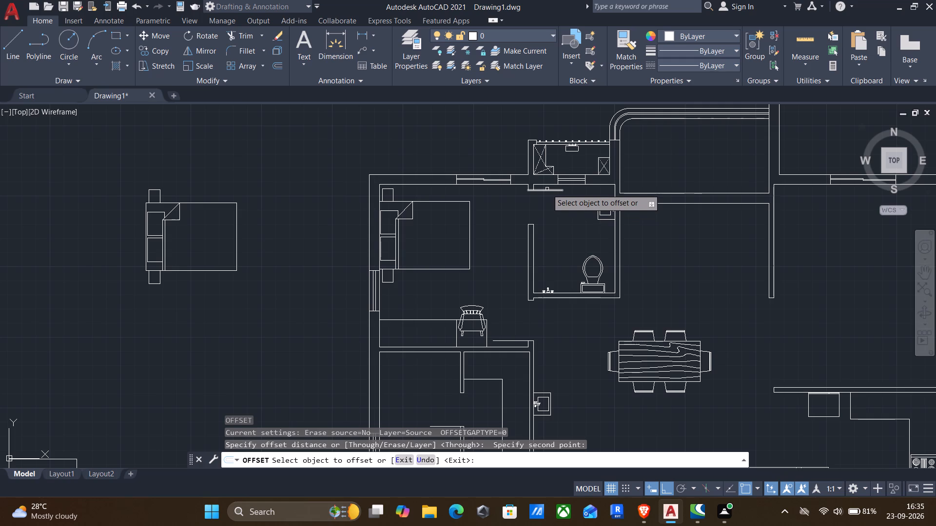
pyautogui.scroll(1, 546, 188)
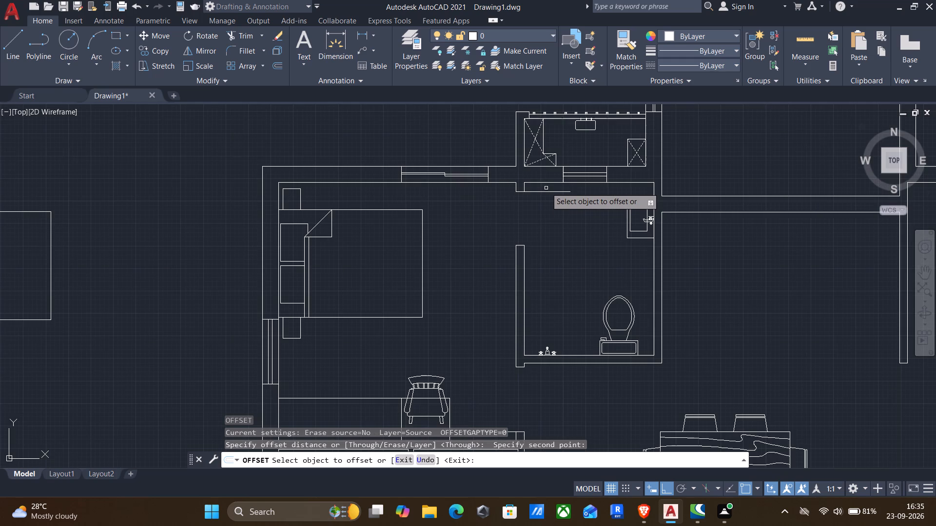
pyautogui.scroll(1, 541, 194)
pyautogui.click(527, 189)
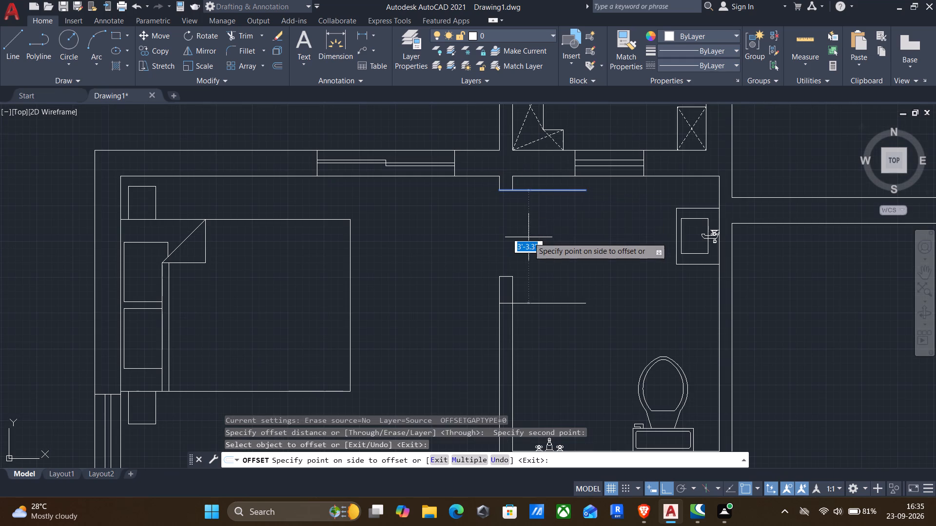
pyautogui.press('1')
pyautogui.hotkey('shift', '"')
pyautogui.press('Return')
# Offset the northwest bedroom's door line, just east of the desk chair, 1" to the north.
pyautogui.scroll(-1, 528, 252)
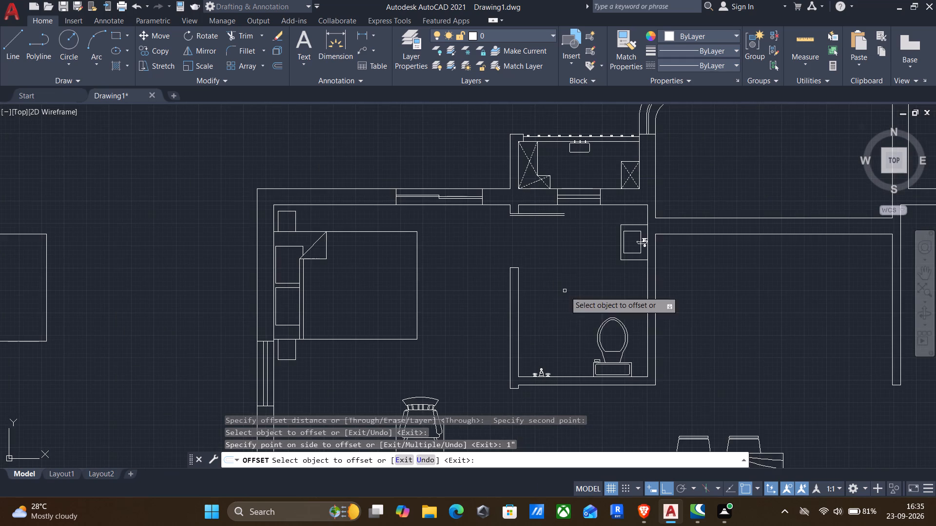
pyautogui.scroll(-1, 542, 310)
pyautogui.moveTo(482, 371); pyautogui.dragTo(538, 198, button='middle')
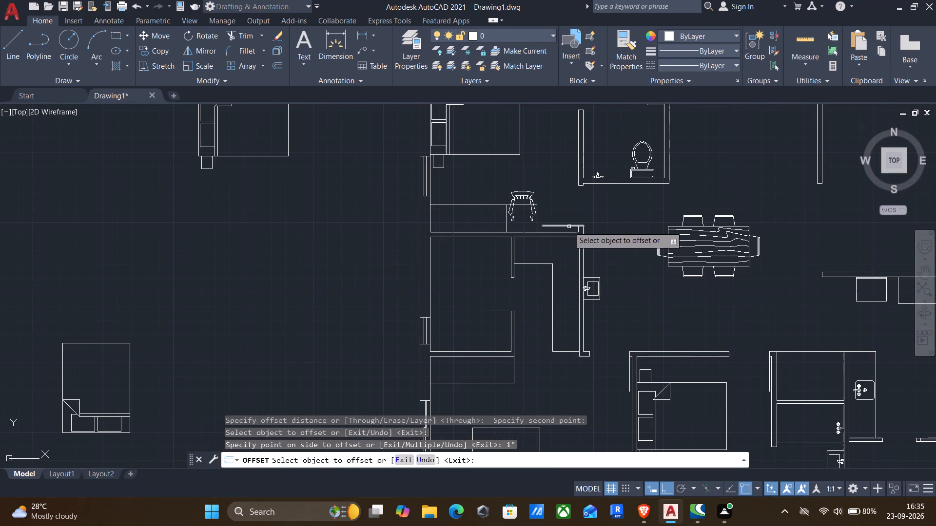
pyautogui.click(568, 226)
pyautogui.press('1')
pyautogui.hotkey('shift', '"')
pyautogui.press('Return')
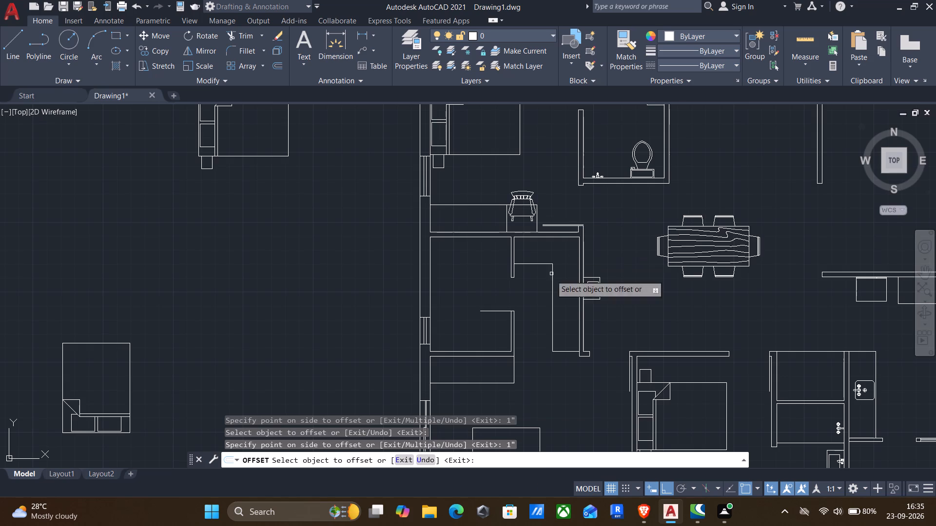
# Offset the door line in the small room south of the northwest bedroom 1" to the north.
pyautogui.click(489, 309)
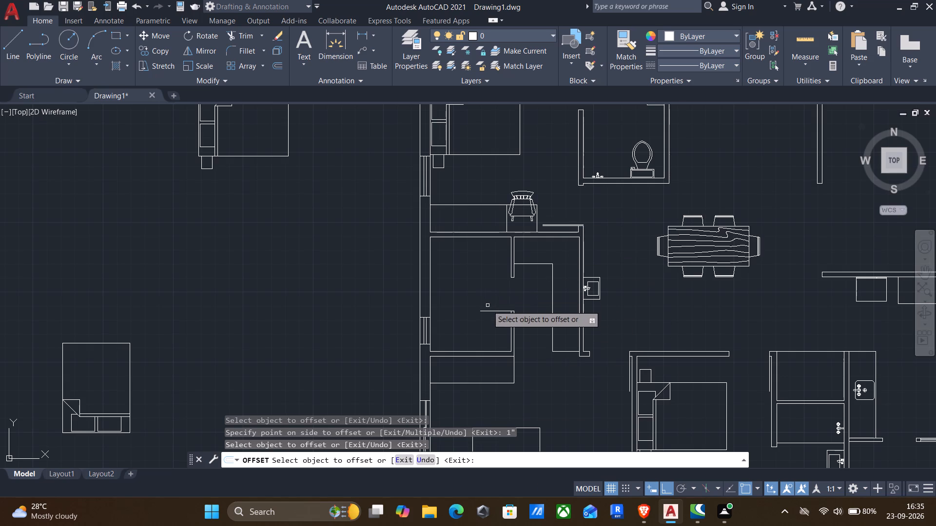
pyautogui.click(486, 311)
pyautogui.write('1"')
pyautogui.press('Return')
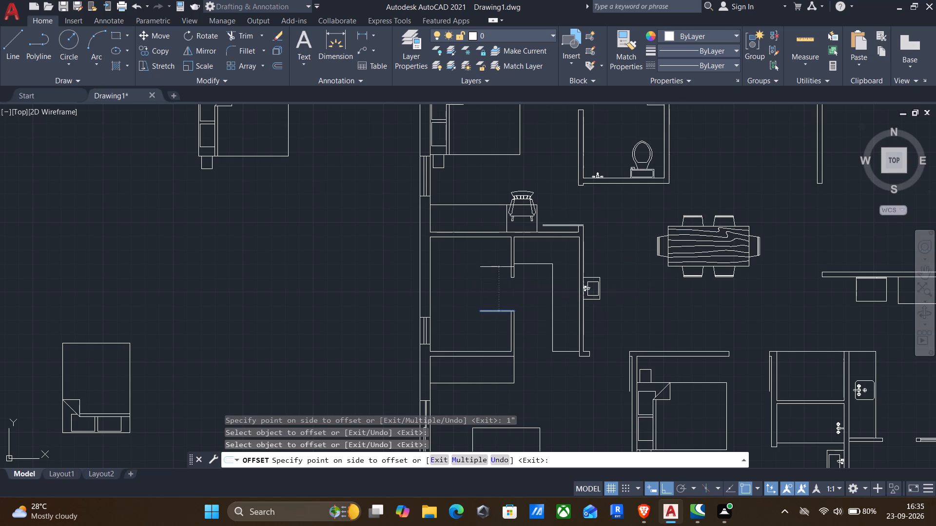
# Offset the south bathroom's door line beside the toilet 1" to the north.
pyautogui.moveTo(521, 301); pyautogui.dragTo(488, 191, button='middle')
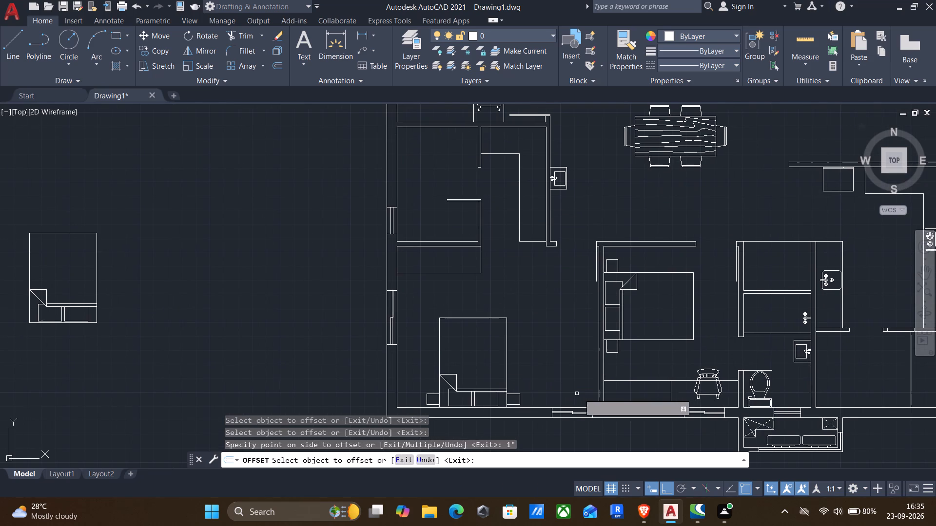
pyautogui.scroll(2, 764, 373)
pyautogui.click(765, 368)
pyautogui.press('1')
pyautogui.hotkey('shift', 'Return')
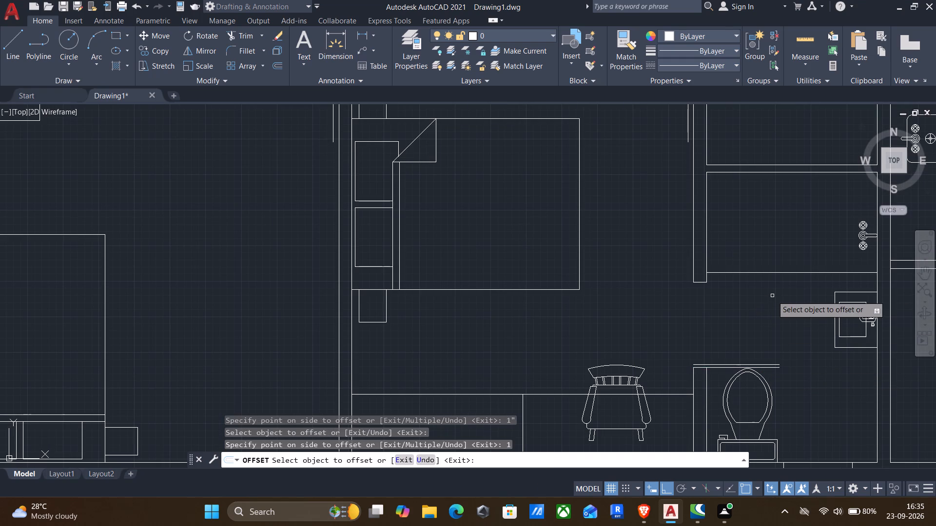
# Offset the door line at the east side of the middle south bedroom's opening 1" to the west.
pyautogui.moveTo(660, 303); pyautogui.dragTo(655, 437, button='middle')
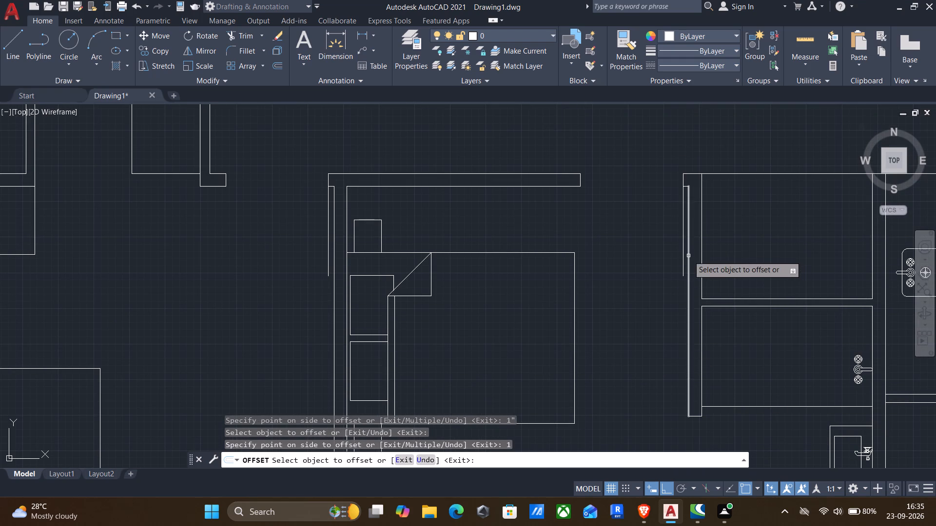
pyautogui.click(683, 262)
pyautogui.press('1')
pyautogui.hotkey('shift', '"')
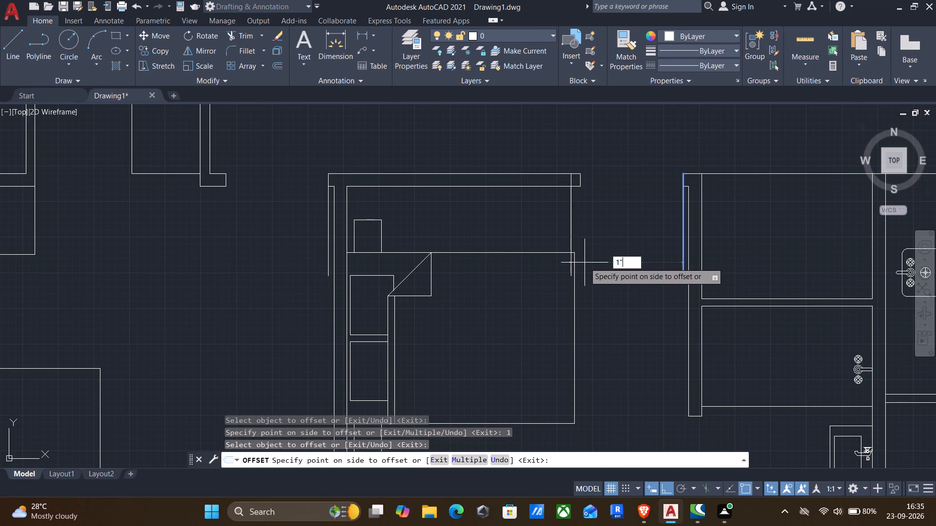
pyautogui.press('Return')
# Offset the southwest bedroom's door line, at the middle bedroom's northwest wall corner, 1" to the west.
pyautogui.scroll(-2, 602, 272)
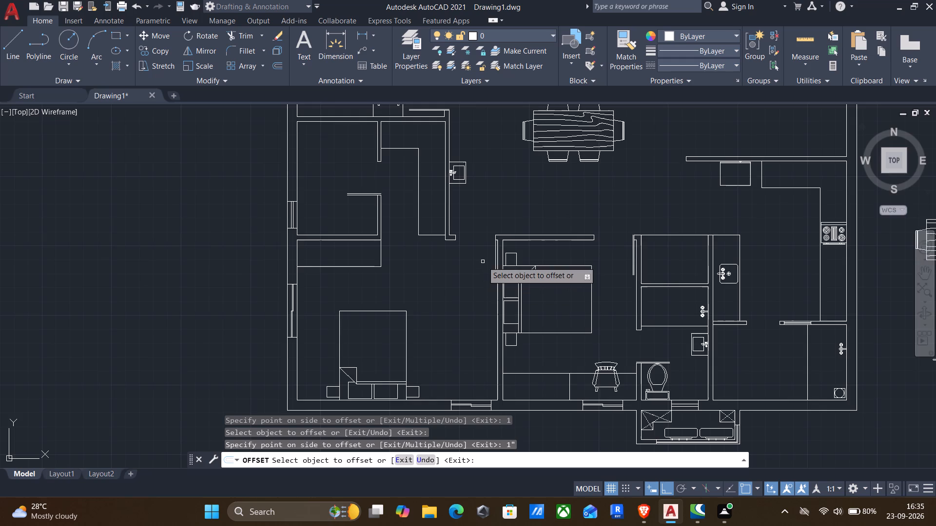
pyautogui.scroll(2, 487, 261)
pyautogui.click(502, 254)
pyautogui.write('1"')
pyautogui.press('Return')
pyautogui.scroll(-3, 369, 273)
pyautogui.moveTo(382, 273); pyautogui.dragTo(365, 244, button='middle')
pyautogui.middleClick(365, 244)
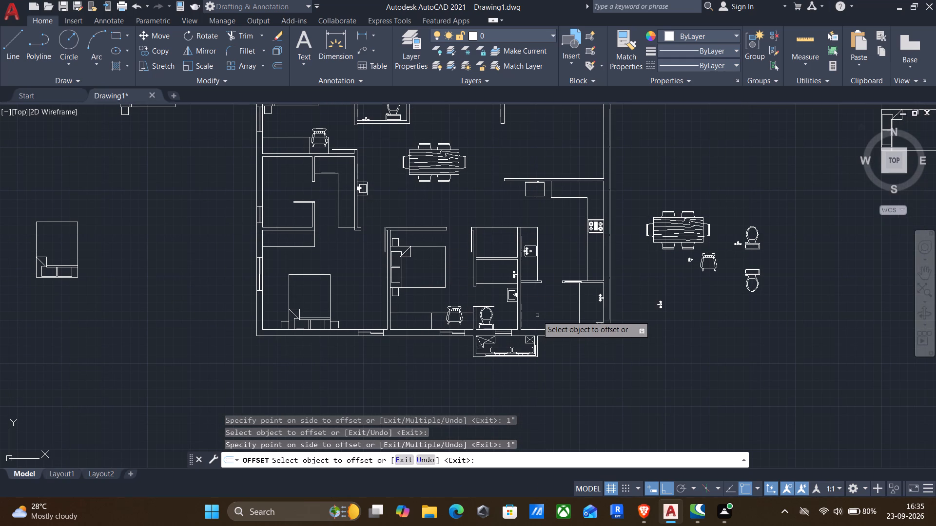
pyautogui.press('Escape')
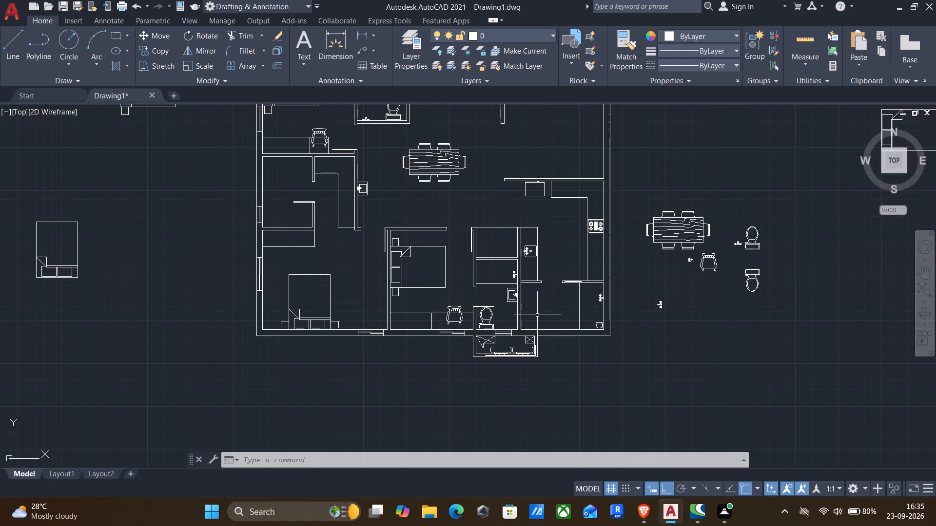
# Set the current linetype to HIDDEN.
pyautogui.moveTo(504, 263); pyautogui.dragTo(589, 344, button='middle')
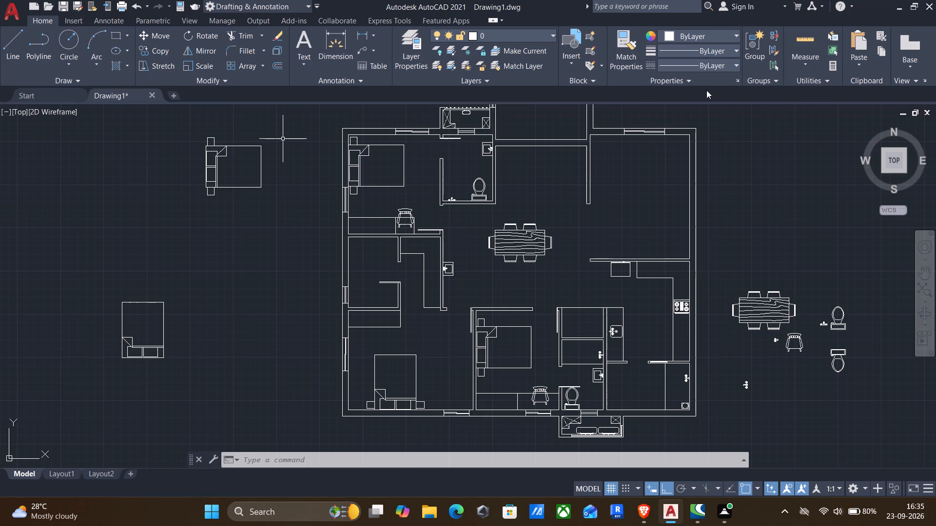
pyautogui.scroll(1, 709, 71)
pyautogui.click(709, 65)
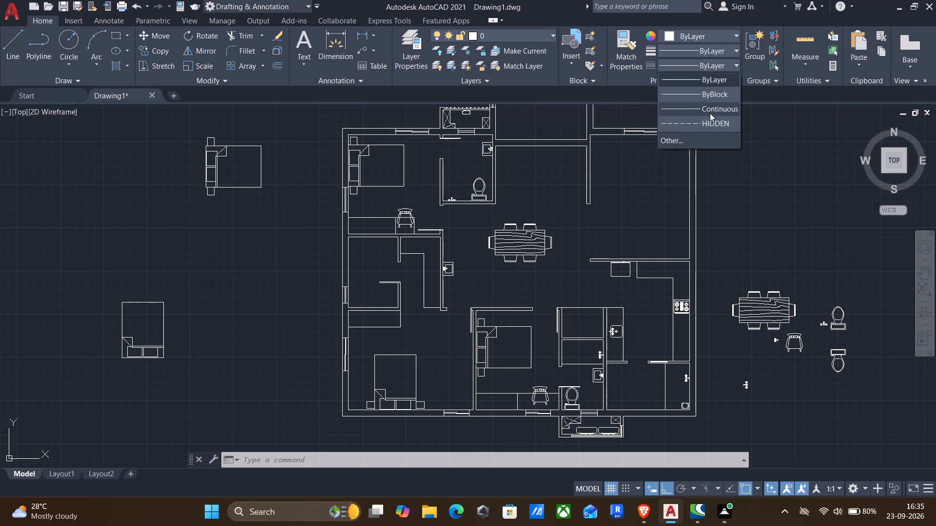
pyautogui.click(707, 121)
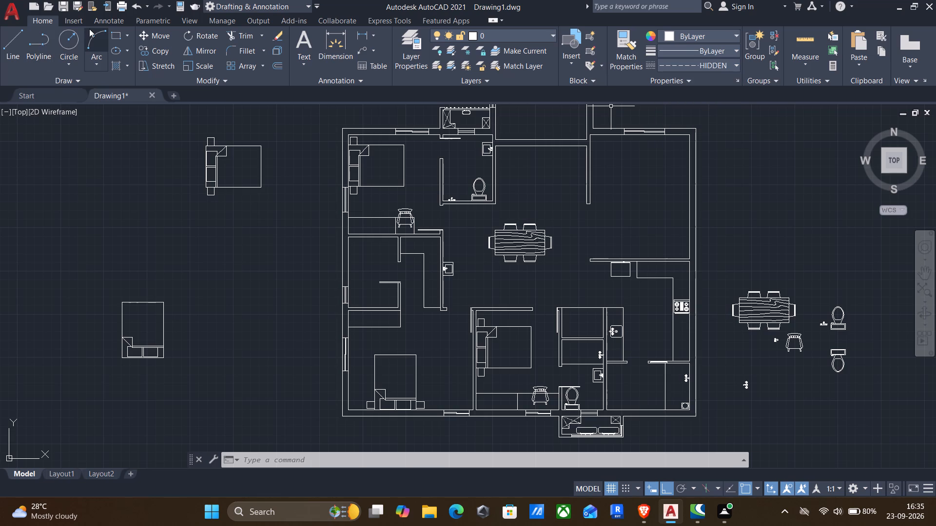
# With Ortho off, draw a three-point arc from the northwest bedroom door leaf's west end through the bathroom wall stub's southwest corner, ending southeast in the hall.
pyautogui.click(94, 34)
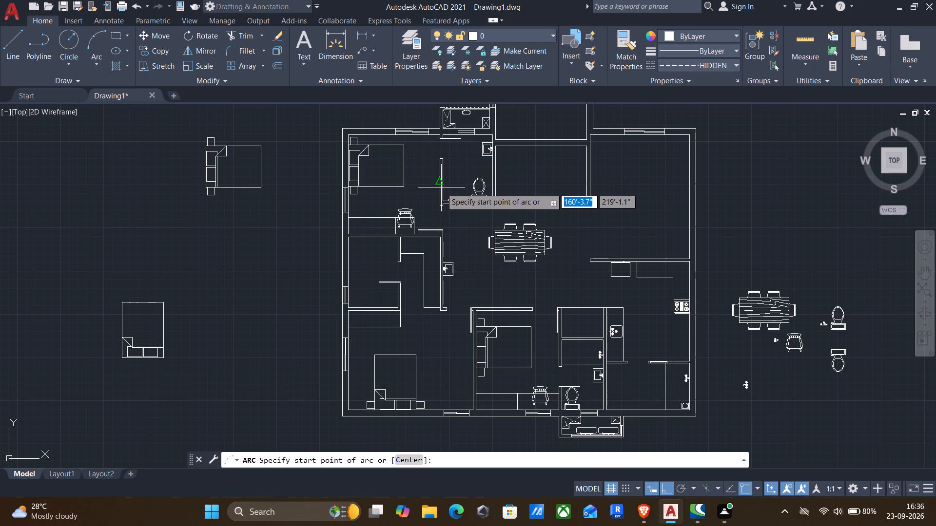
pyautogui.scroll(2, 441, 189)
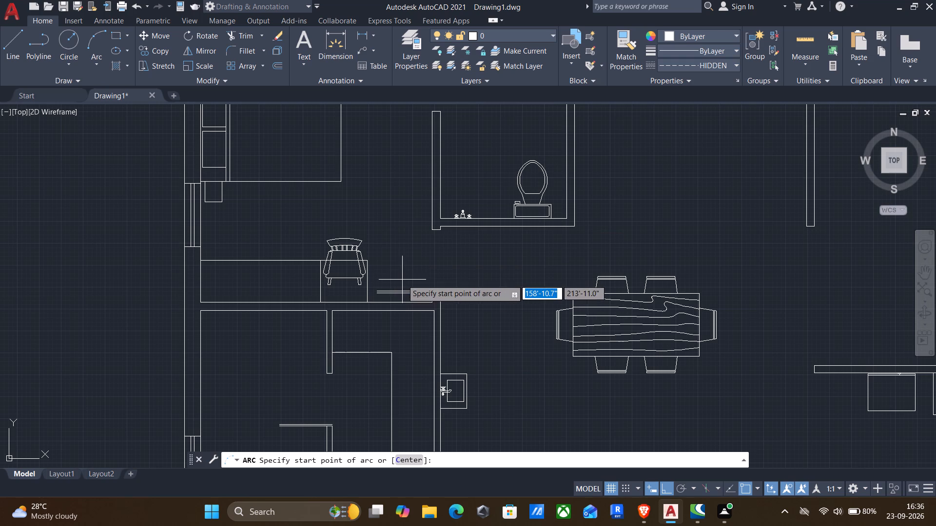
pyautogui.press('F8')
pyautogui.scroll(3, 375, 295)
pyautogui.click(372, 289)
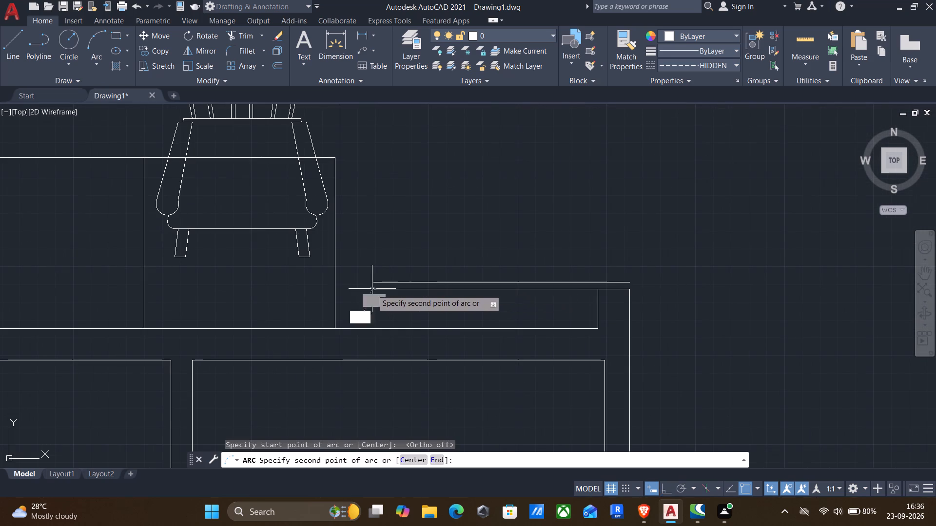
pyautogui.scroll(-2, 451, 162)
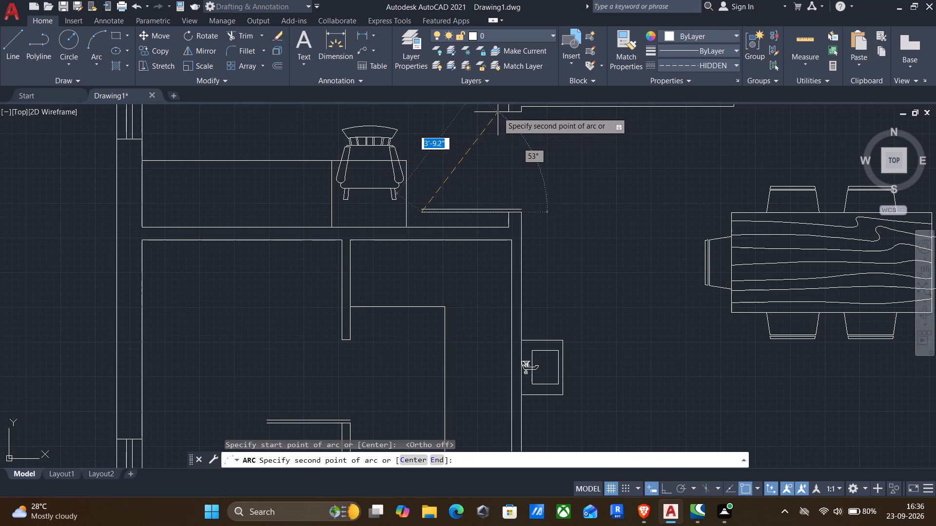
pyautogui.click(506, 113)
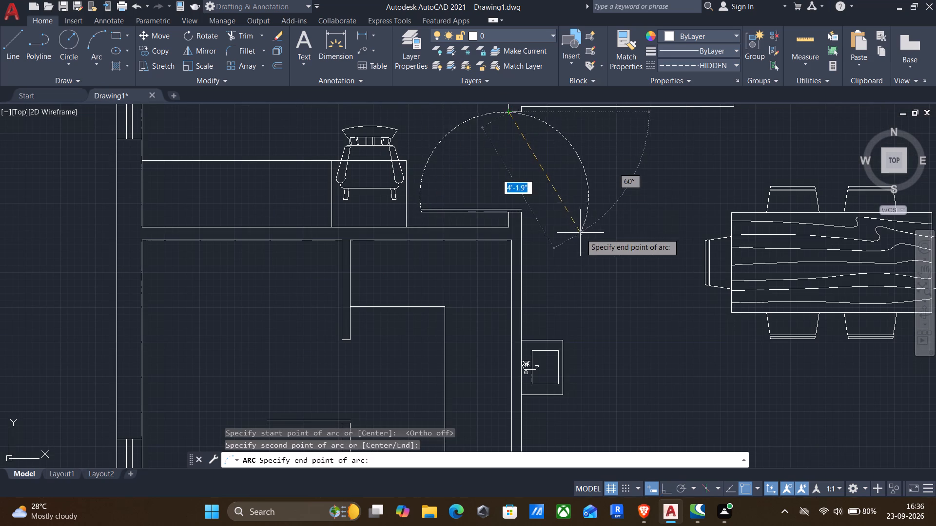
pyautogui.click(589, 270)
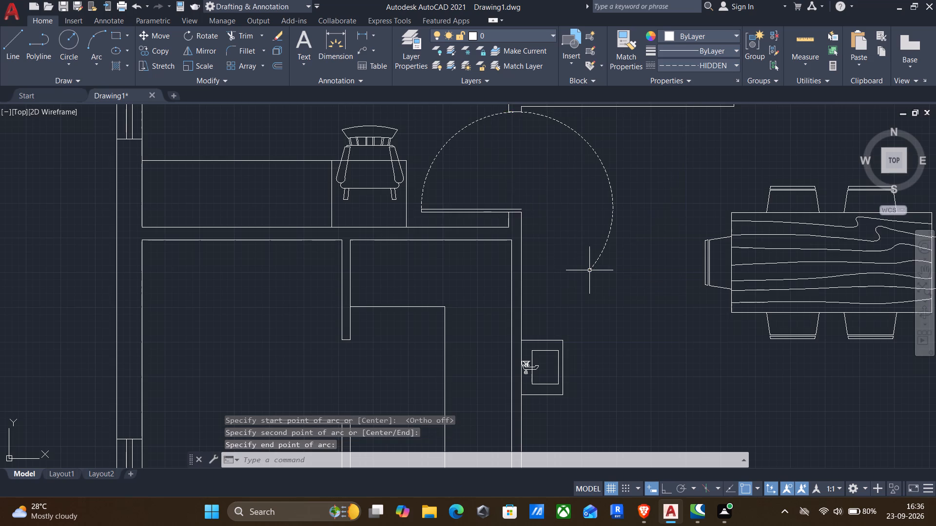
# Draw a three-point arc from the north bathroom door leaf's east end through the opposite wall's northeast corner, ending inside the northwest bedroom.
pyautogui.scroll(-3, 588, 267)
pyautogui.moveTo(591, 223); pyautogui.dragTo(574, 272, button='middle')
pyautogui.scroll(4, 576, 205)
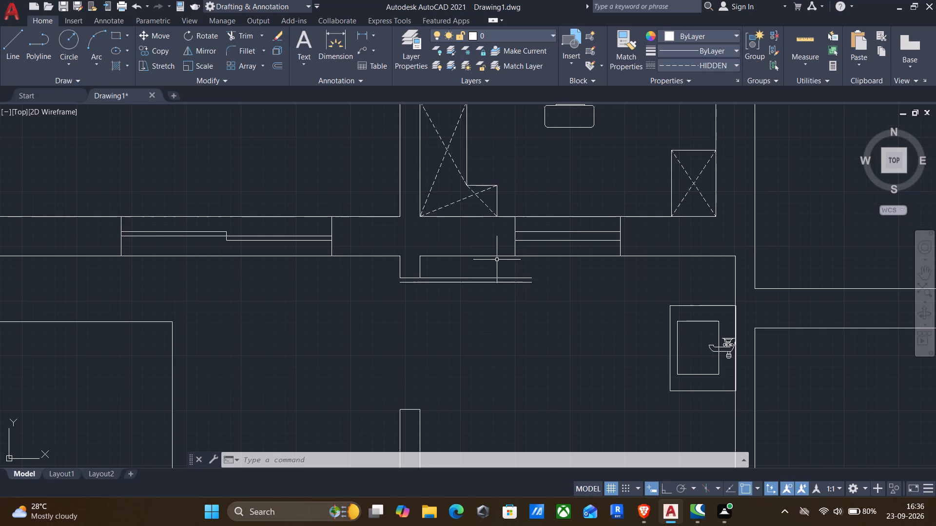
pyautogui.press('Return')
pyautogui.scroll(3, 532, 284)
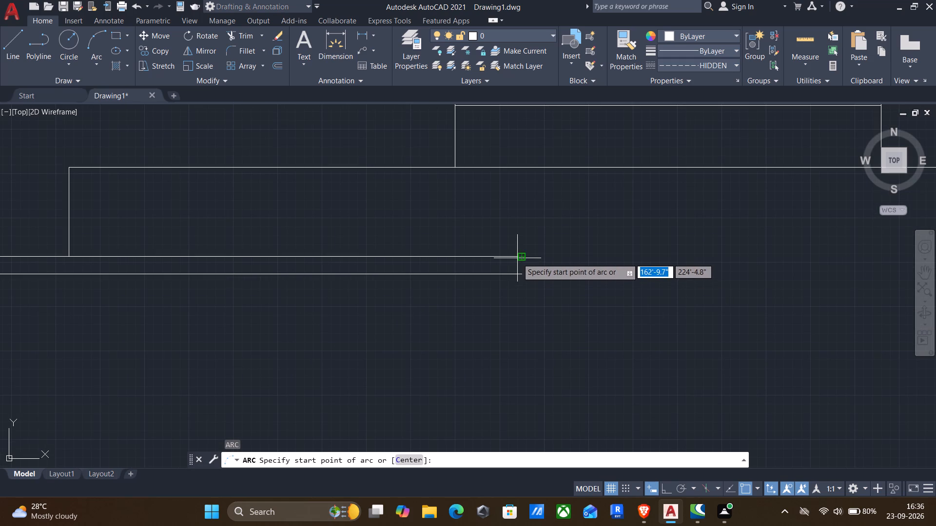
pyautogui.click(522, 257)
pyautogui.scroll(-2, 448, 345)
pyautogui.moveTo(407, 400); pyautogui.dragTo(505, 224, button='middle')
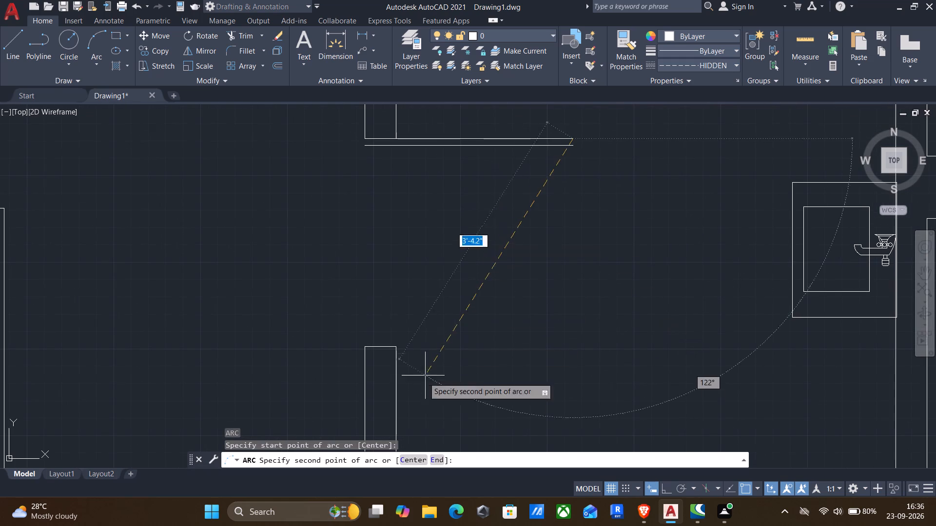
pyautogui.click(399, 349)
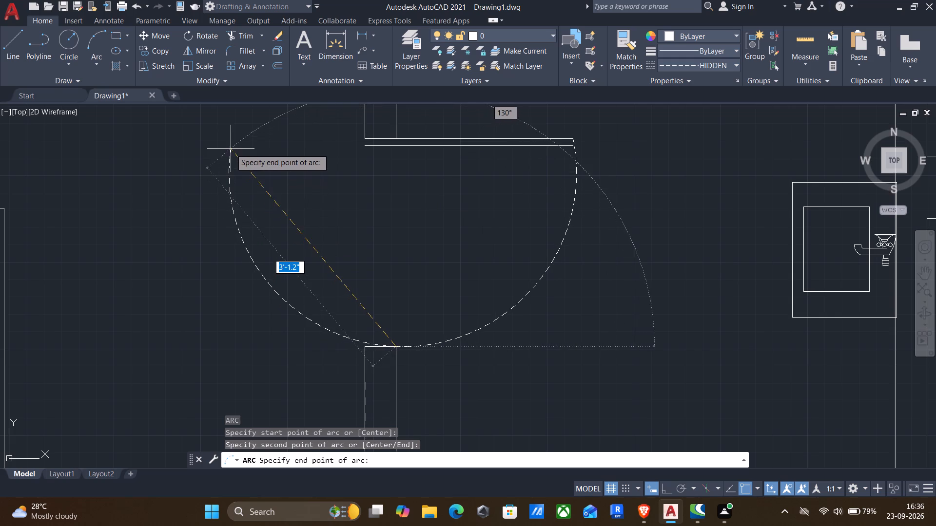
pyautogui.click(231, 149)
# Draw a three-point arc from the small west room's door leaf's west end through the opposite wall's southwest corner, ending southeast beyond the wall.
pyautogui.scroll(-4, 233, 154)
pyautogui.moveTo(356, 282); pyautogui.dragTo(395, 197, button='middle')
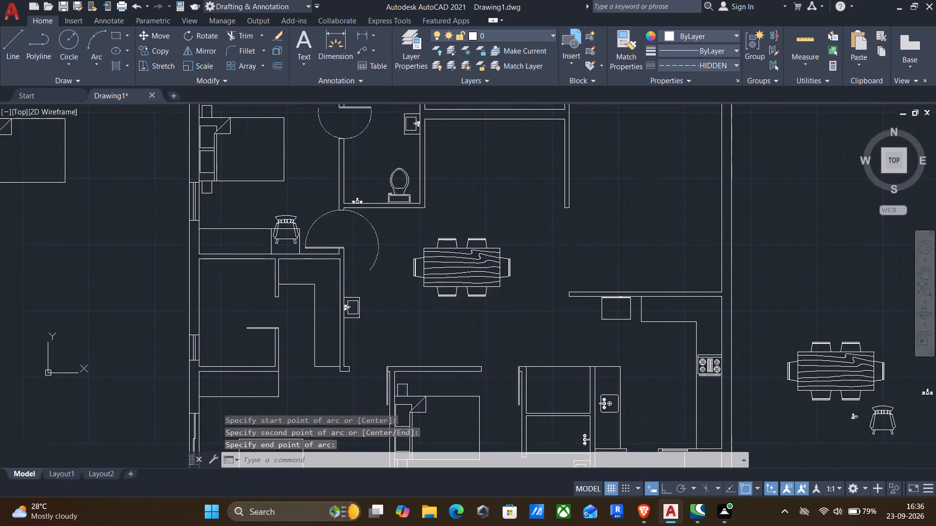
pyautogui.scroll(1, 344, 309)
pyautogui.moveTo(344, 310); pyautogui.dragTo(387, 242, button='middle')
pyautogui.press('Return')
pyautogui.scroll(2, 198, 266)
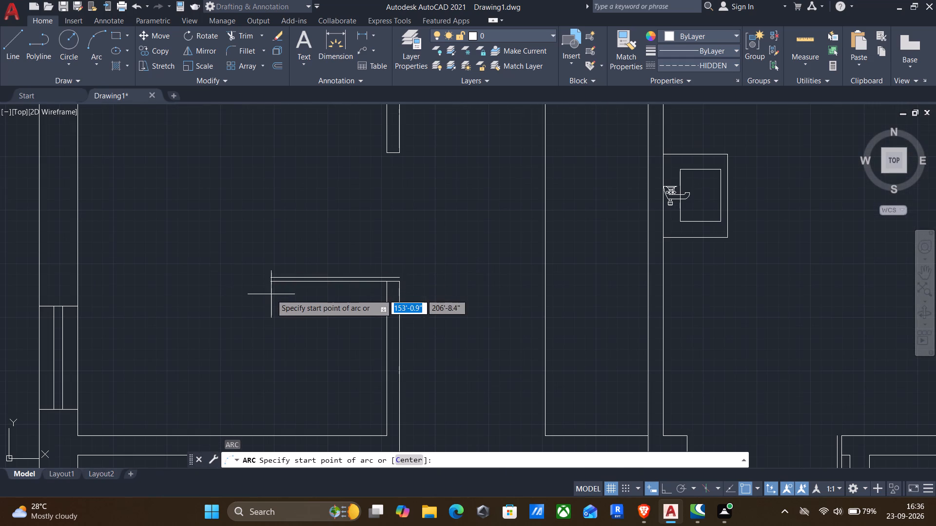
pyautogui.click(272, 283)
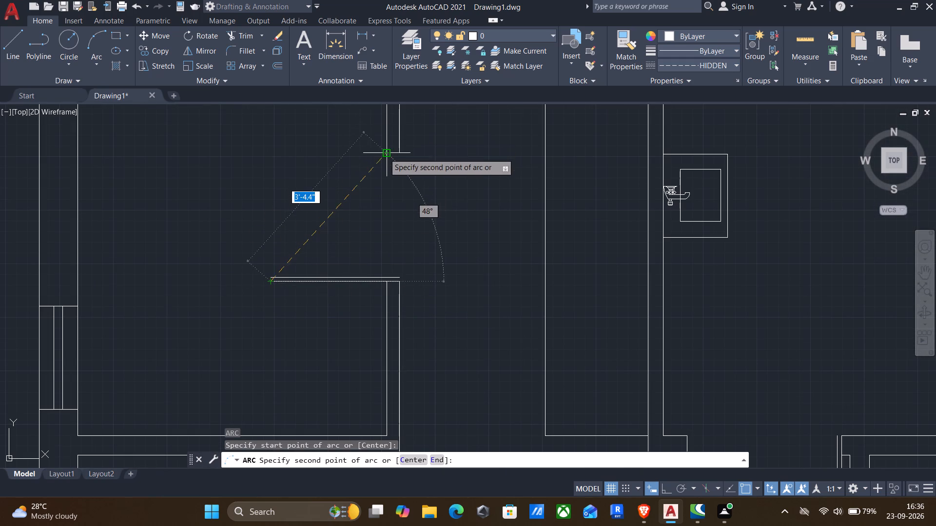
pyautogui.click(384, 153)
pyautogui.scroll(-2, 402, 180)
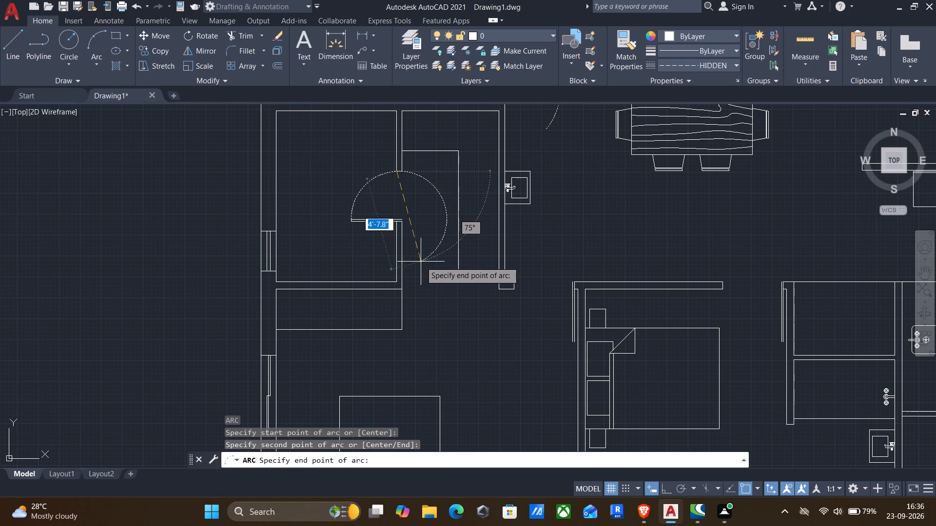
pyautogui.click(421, 262)
# Draw a three-point arc from the southwest bedroom door leaf's south end through the opposite wall's southeast corner, ending northeast in the hall.
pyautogui.scroll(-2, 422, 267)
pyautogui.moveTo(426, 304); pyautogui.dragTo(431, 272, button='middle')
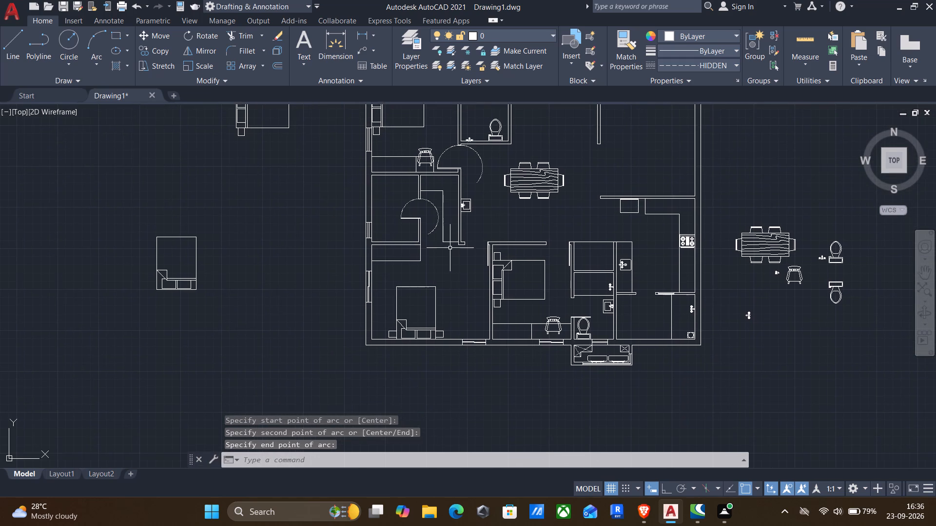
pyautogui.scroll(6, 489, 257)
pyautogui.press('Return')
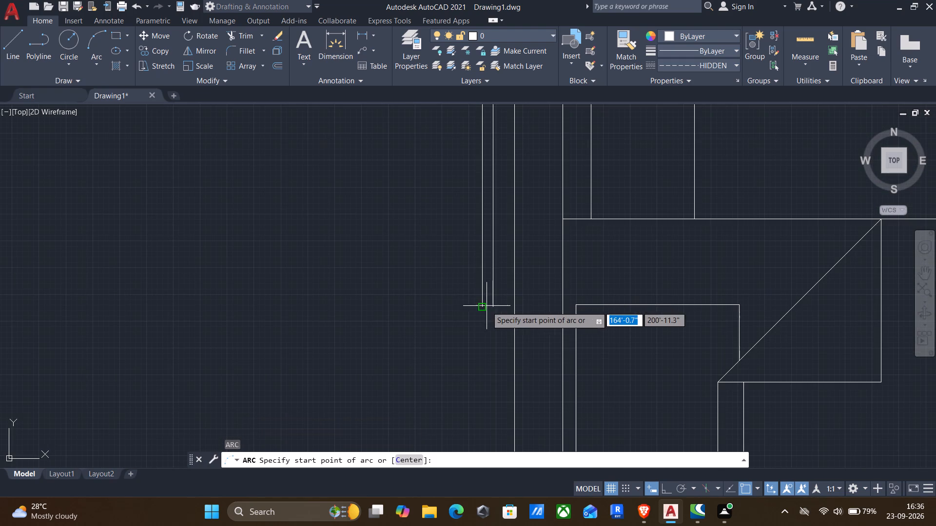
pyautogui.click(491, 310)
pyautogui.scroll(-3, 472, 305)
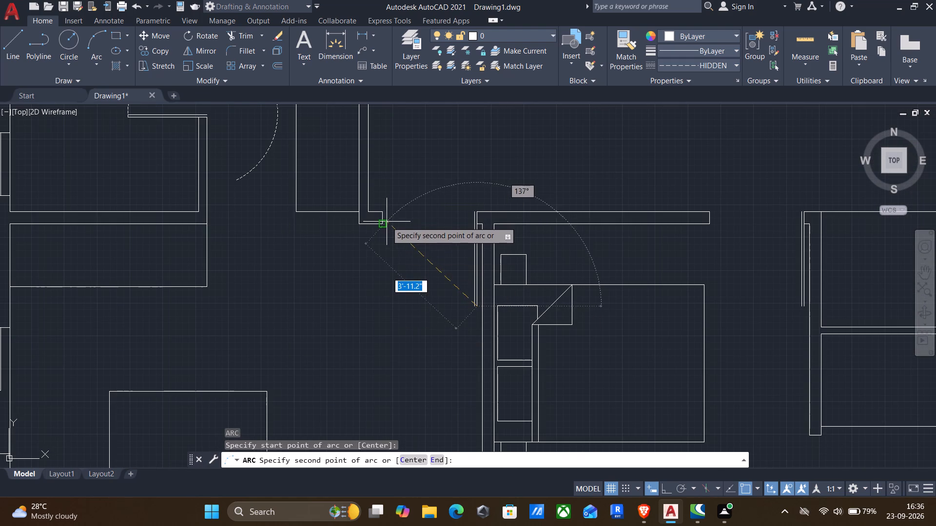
pyautogui.click(384, 225)
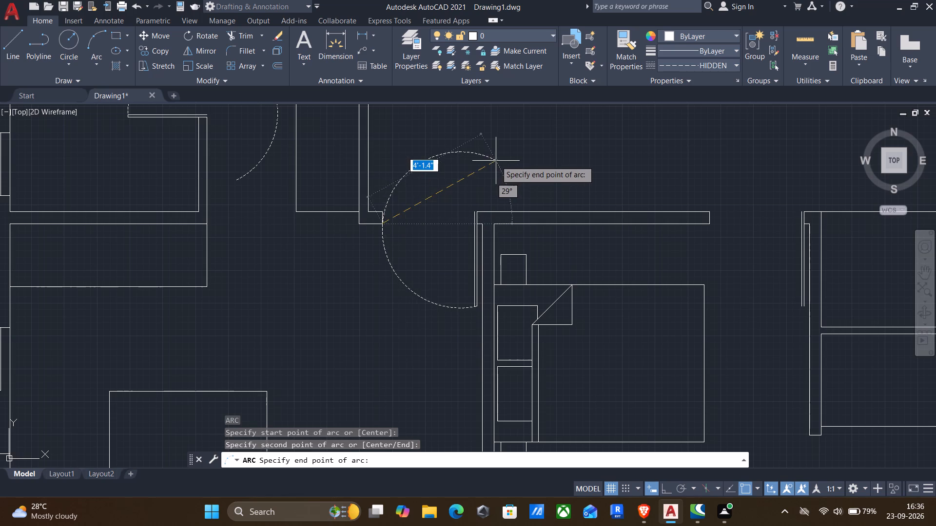
pyautogui.click(503, 162)
# Draw a three-point arc from the south bathroom door leaf's east end through the opposite wall's southeast corner, ending southwest inside the middle bedroom.
pyautogui.scroll(-2, 479, 195)
pyautogui.moveTo(460, 254); pyautogui.dragTo(380, 274, button='middle')
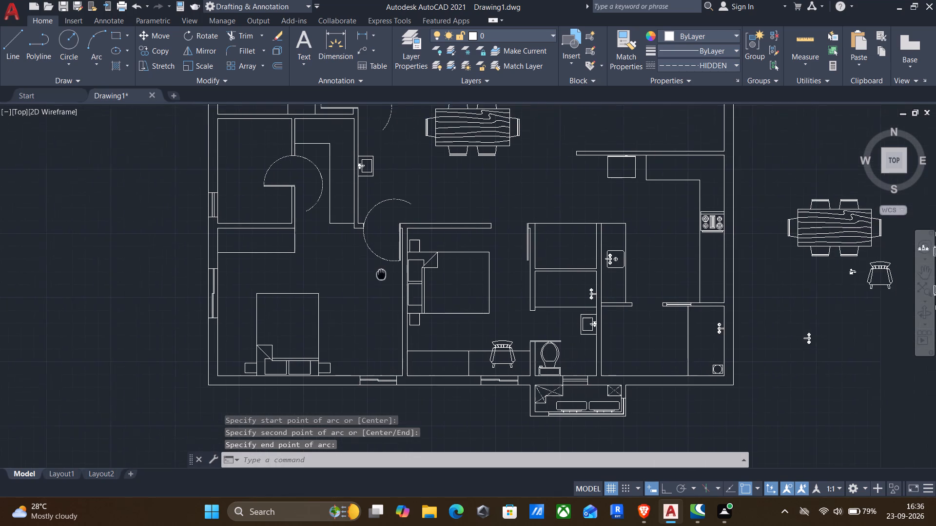
pyautogui.moveTo(380, 274); pyautogui.dragTo(368, 272, button='middle')
pyautogui.scroll(3, 557, 341)
pyautogui.press('Return')
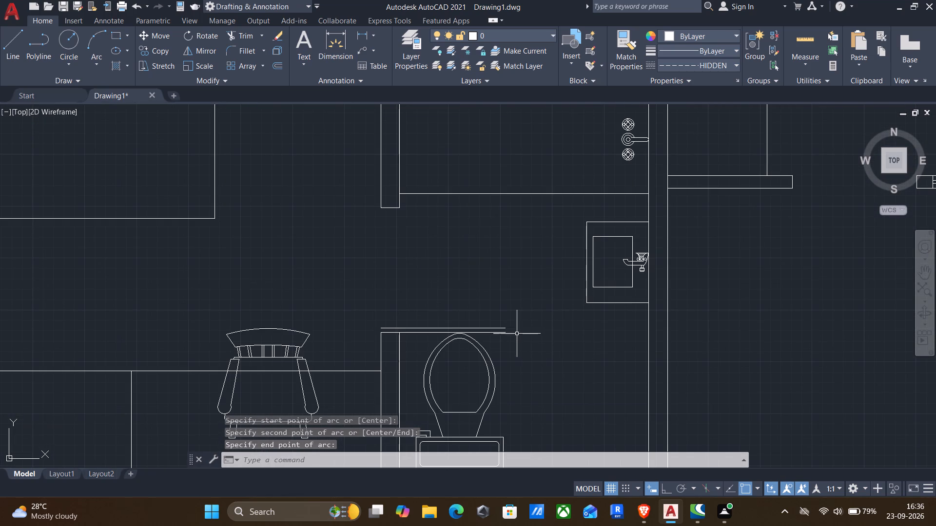
pyautogui.scroll(2, 513, 331)
pyautogui.click(497, 339)
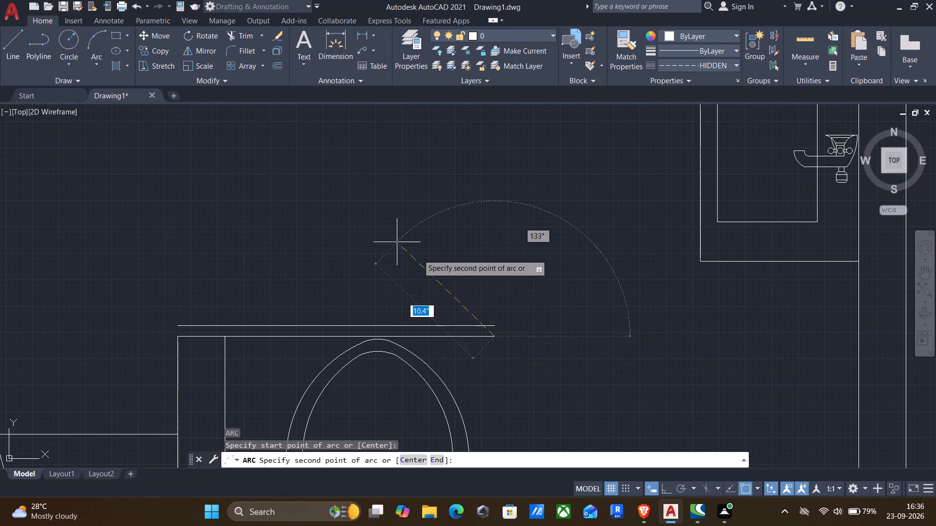
pyautogui.scroll(-2, 370, 220)
pyautogui.click(316, 141)
pyautogui.scroll(-2, 306, 162)
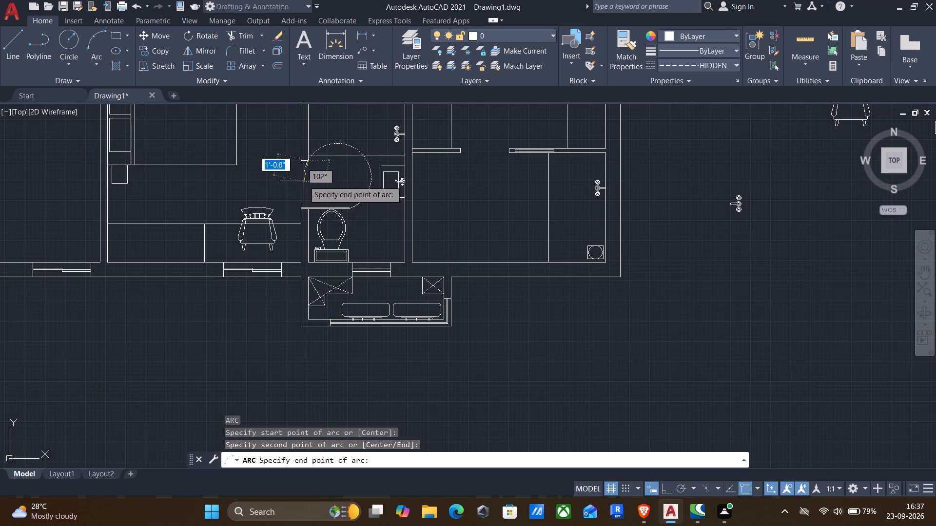
pyautogui.scroll(2, 297, 227)
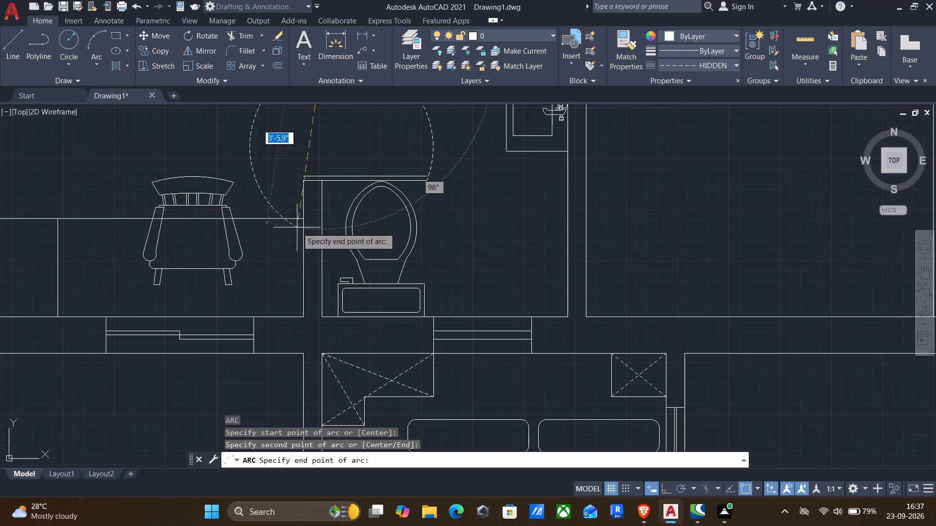
pyautogui.scroll(-1, 277, 242)
pyautogui.click(282, 241)
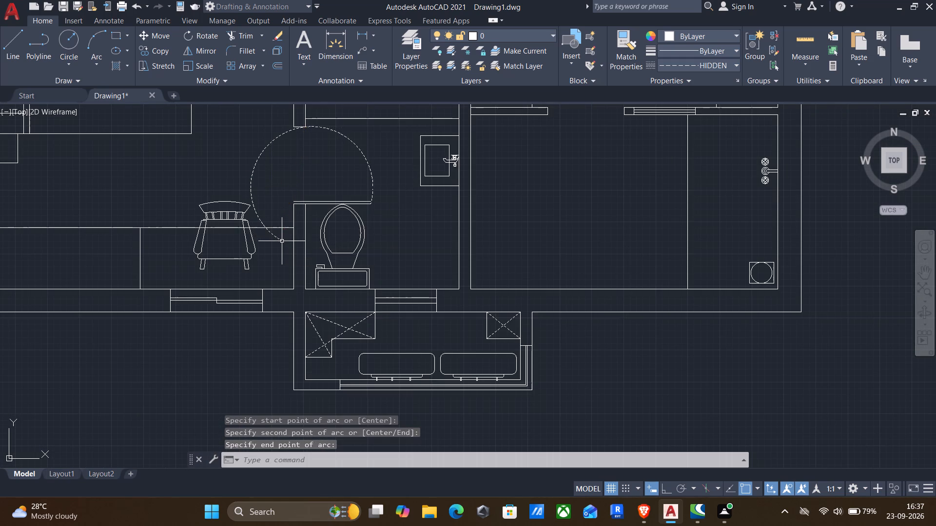
# Draw a three-point arc from the middle bedroom door leaf's south end through the opposite wall's southeast corner, ending northeast in the hall.
pyautogui.scroll(-3, 282, 241)
pyautogui.scroll(2, 355, 207)
pyautogui.moveTo(351, 212); pyautogui.dragTo(382, 256, button='middle')
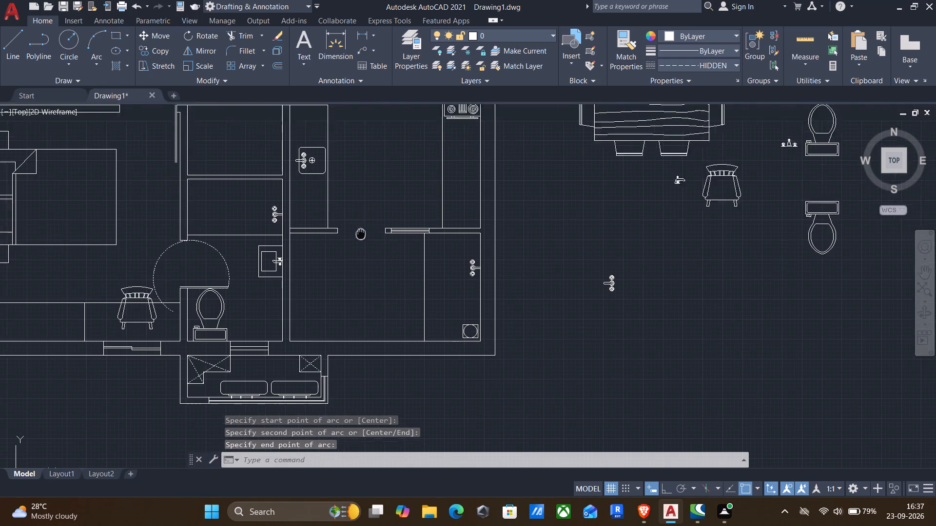
pyautogui.moveTo(382, 256); pyautogui.dragTo(602, 337, button='middle')
pyautogui.scroll(2, 478, 265)
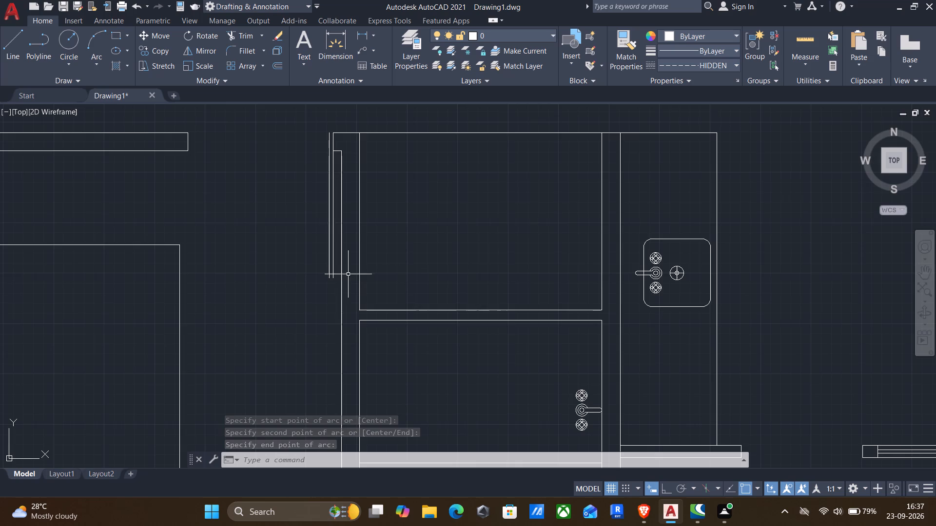
pyautogui.moveTo(348, 277); pyautogui.dragTo(501, 279, button='middle')
pyautogui.press('Return')
pyautogui.scroll(2, 494, 281)
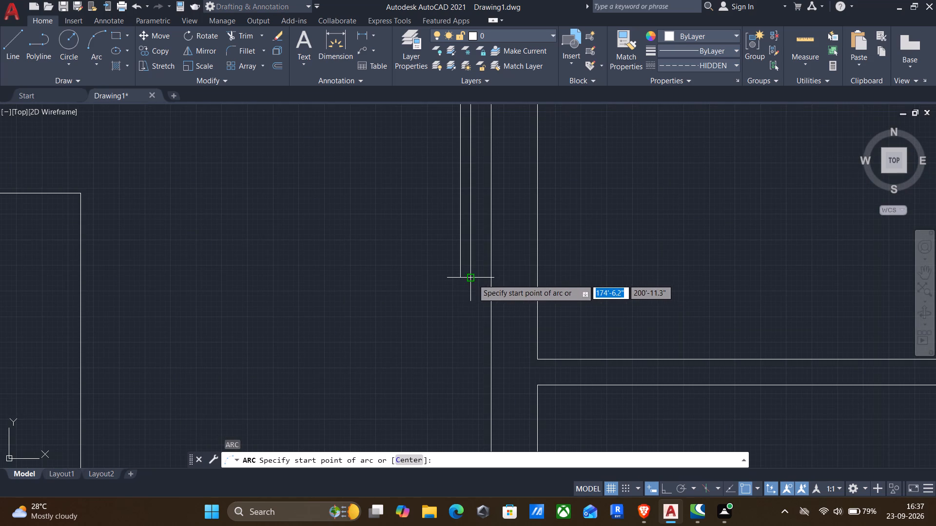
pyautogui.click(471, 280)
pyautogui.scroll(-3, 443, 271)
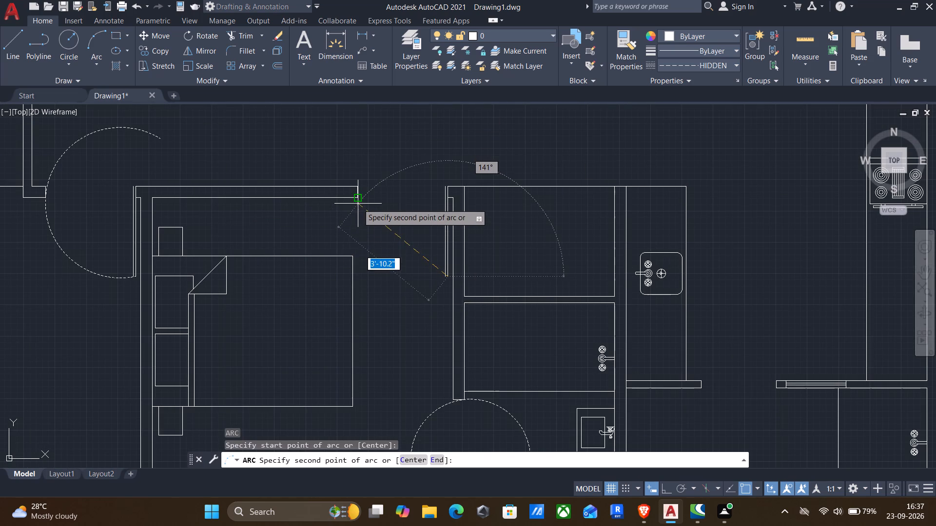
pyautogui.click(356, 200)
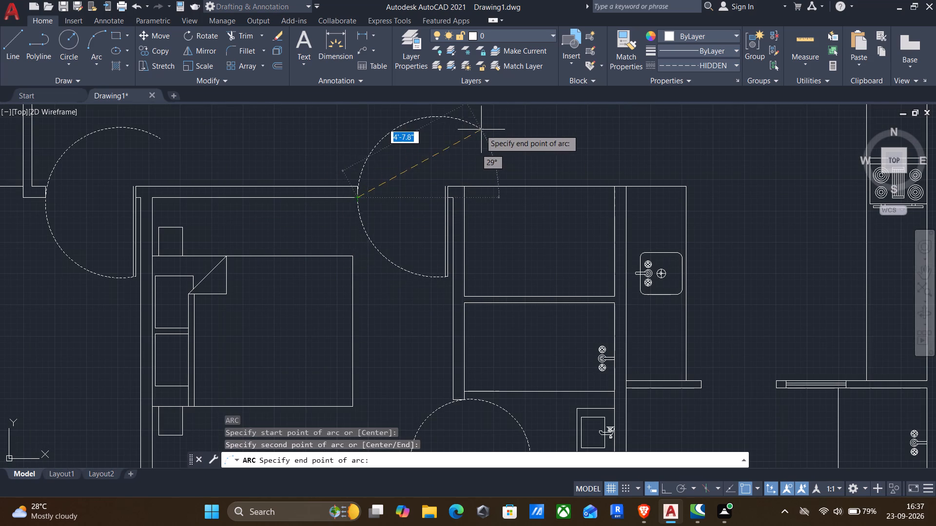
pyautogui.click(486, 131)
# Set the current linetype to ByLayer.
pyautogui.scroll(-3, 488, 140)
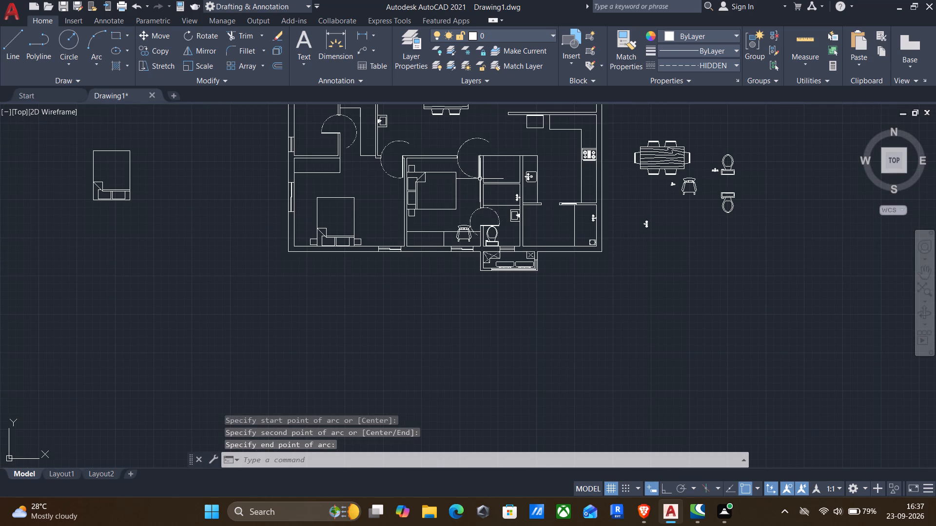
pyautogui.moveTo(397, 157); pyautogui.dragTo(441, 244, button='middle')
pyautogui.moveTo(440, 202); pyautogui.dragTo(458, 241, button='middle')
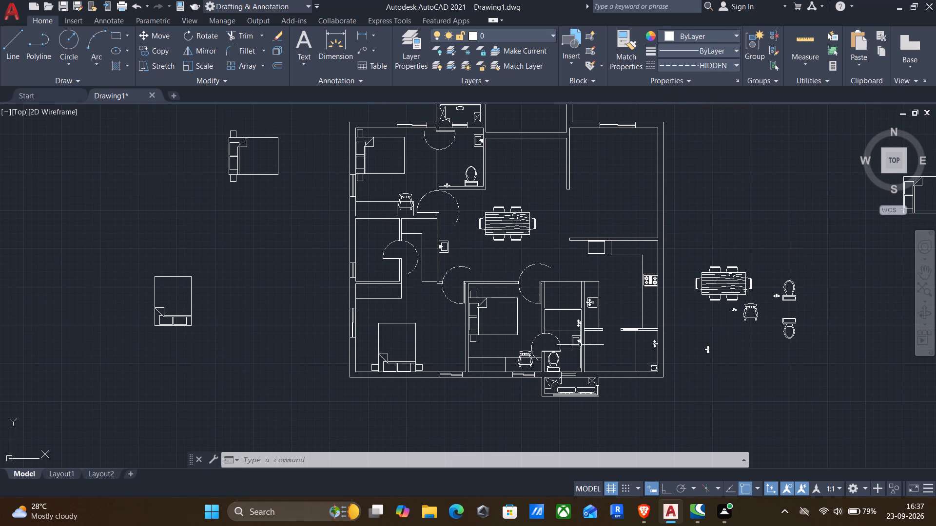
pyautogui.moveTo(592, 357); pyautogui.dragTo(575, 357, button='middle')
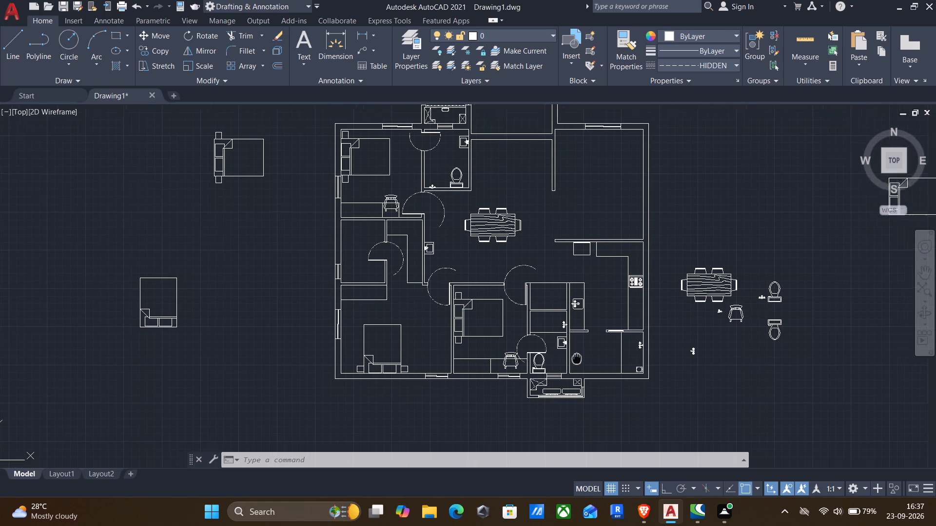
pyautogui.moveTo(575, 357); pyautogui.dragTo(559, 332, button='middle')
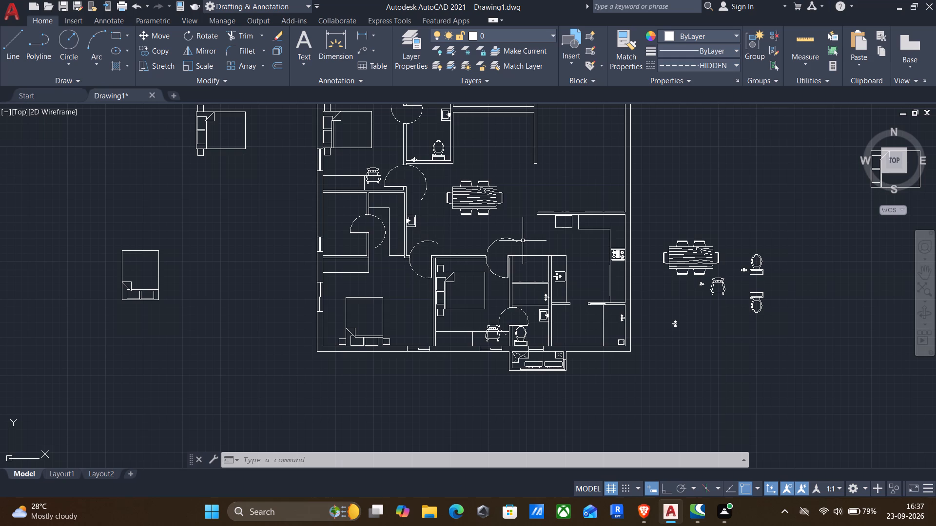
pyautogui.click(685, 61)
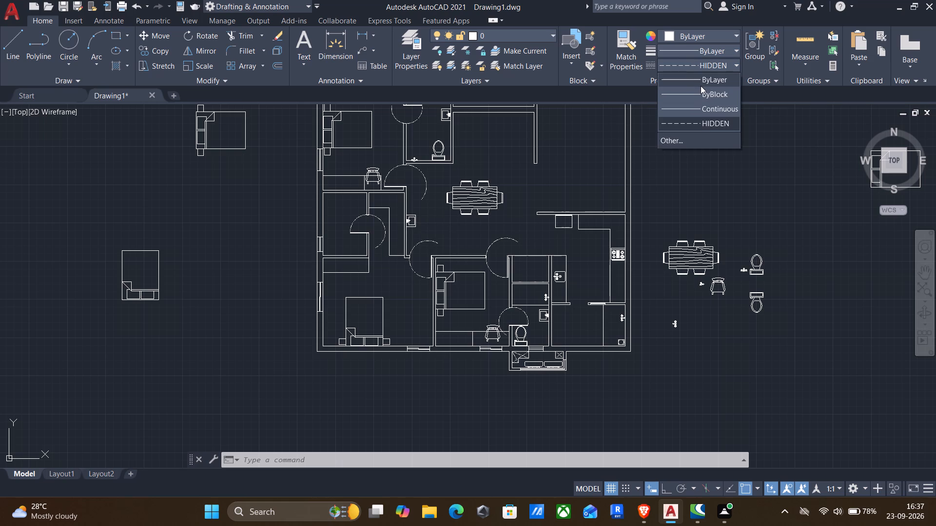
pyautogui.click(701, 86)
# Draw a 2'6" door line south from the northeast corner of the wall west of the opening between the kitchen and southeast utility room.
pyautogui.press('l')
pyautogui.press('Return')
pyautogui.scroll(2, 589, 326)
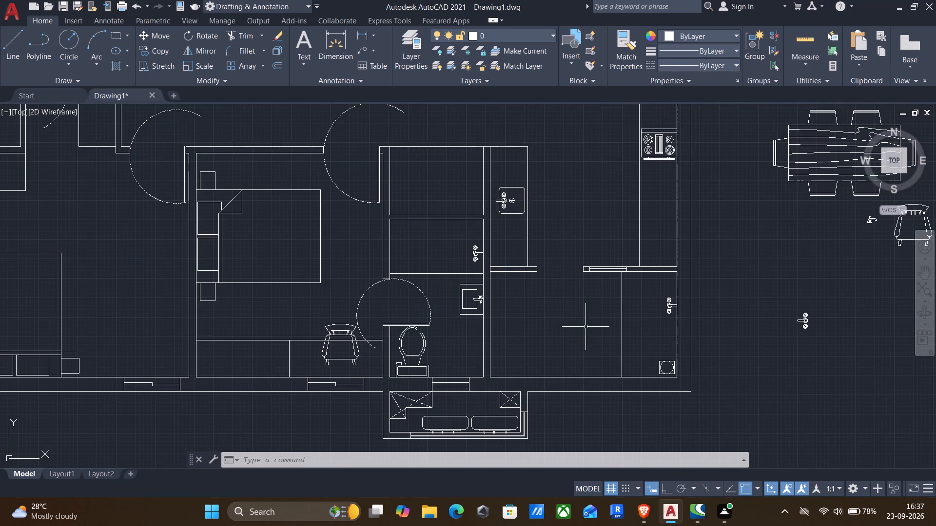
pyautogui.press('l')
pyautogui.press('Return')
pyautogui.scroll(1, 576, 288)
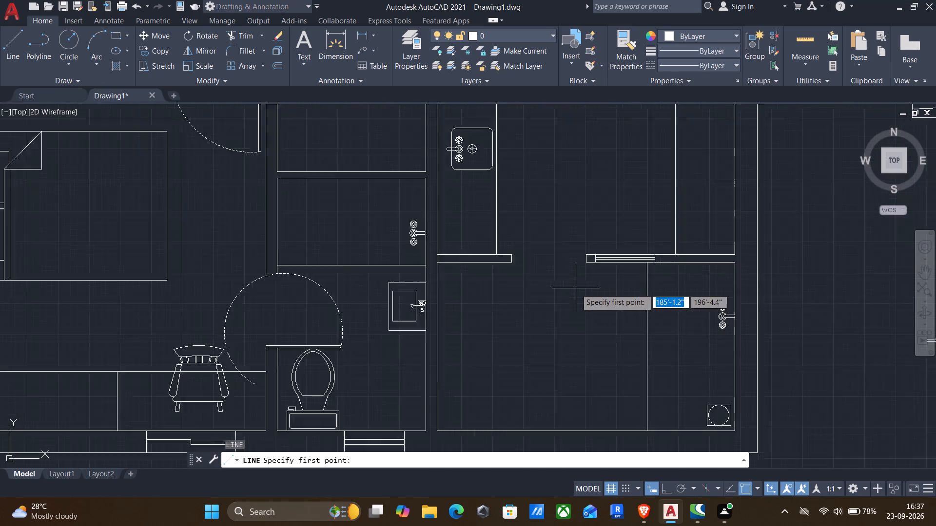
pyautogui.scroll(2, 576, 288)
pyautogui.click(408, 204)
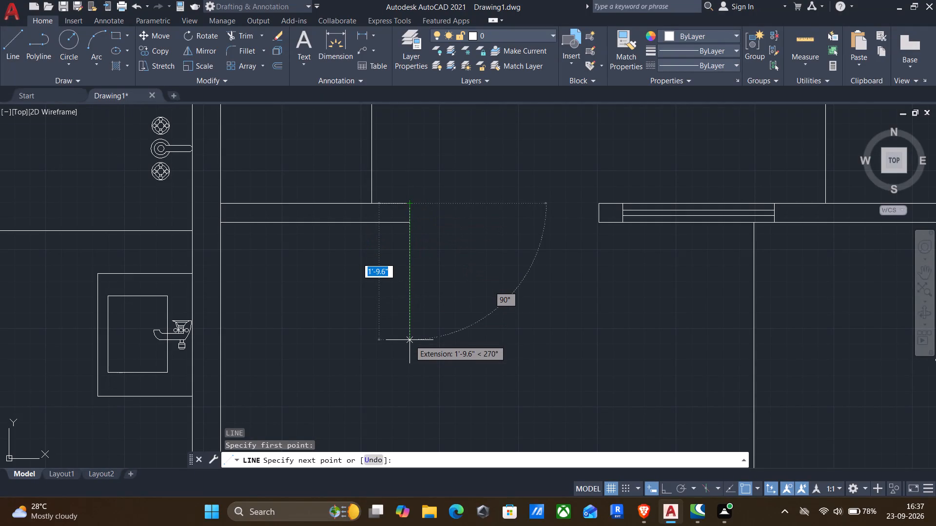
pyautogui.write('2\'6"')
pyautogui.press('Return')
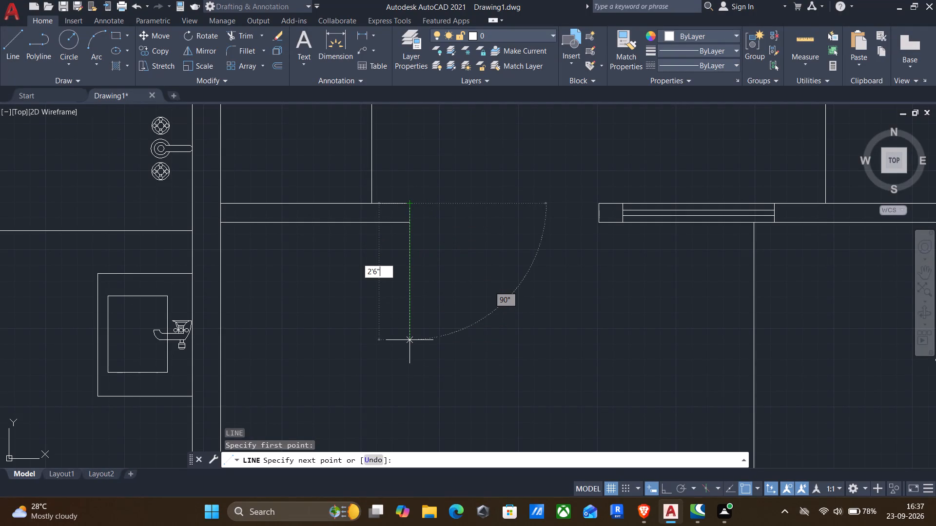
pyautogui.press('Return')
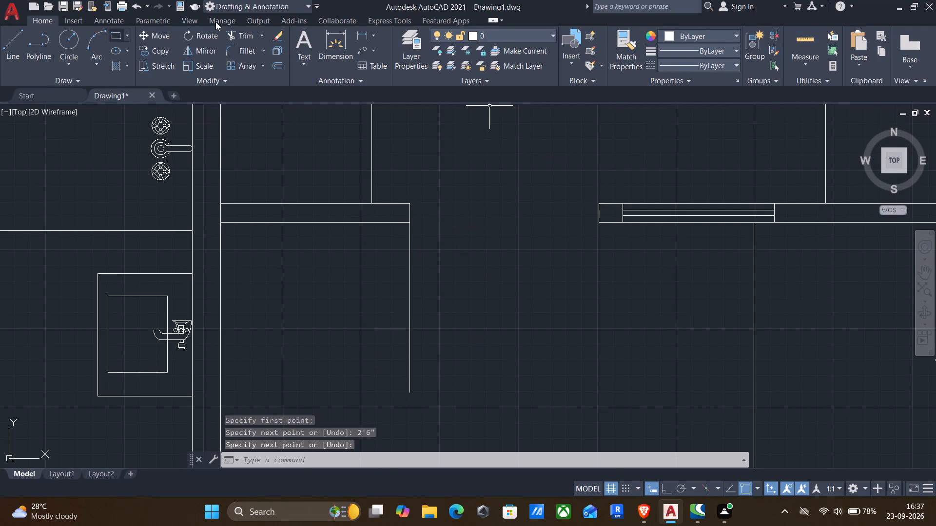
# With the linetype set to HIDDEN, draw a three-point arc from the utility door line's south end through the opposite wall's southwest corner, ending northwest in the kitchen.
pyautogui.click(707, 60)
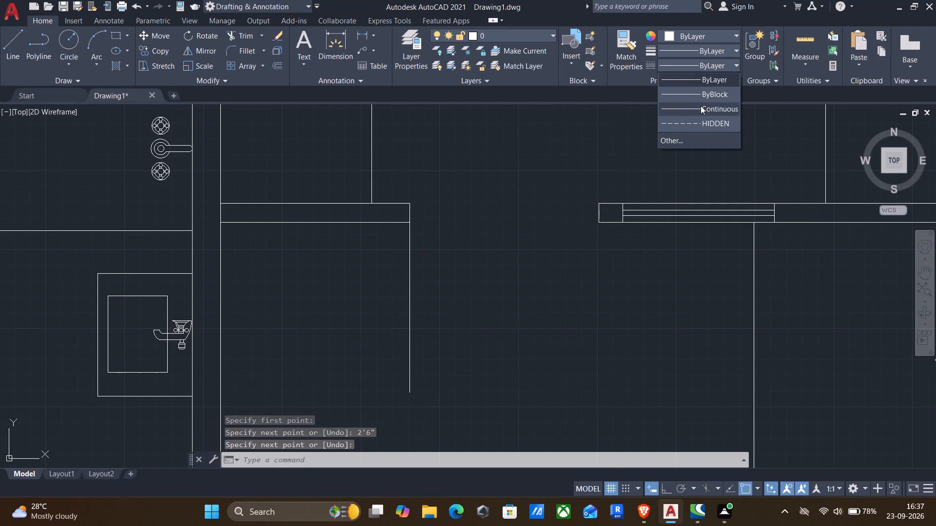
pyautogui.click(700, 123)
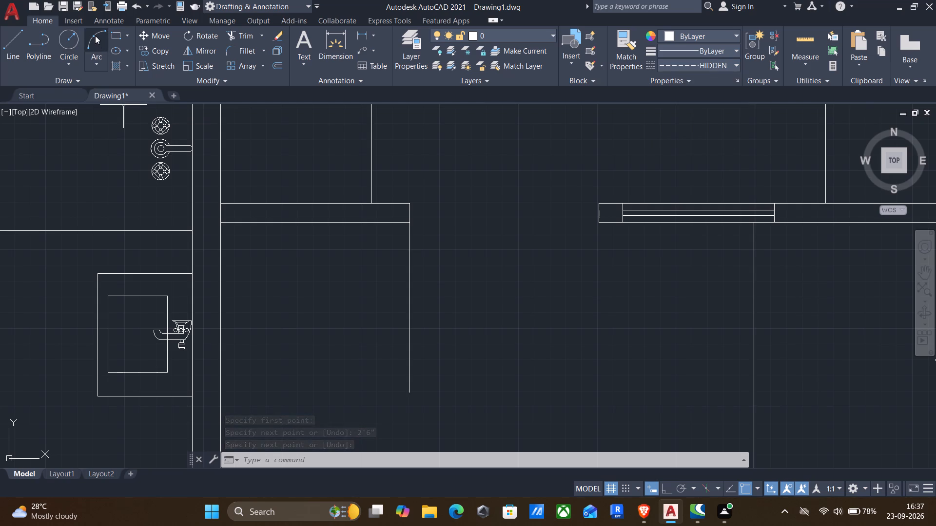
pyautogui.click(95, 36)
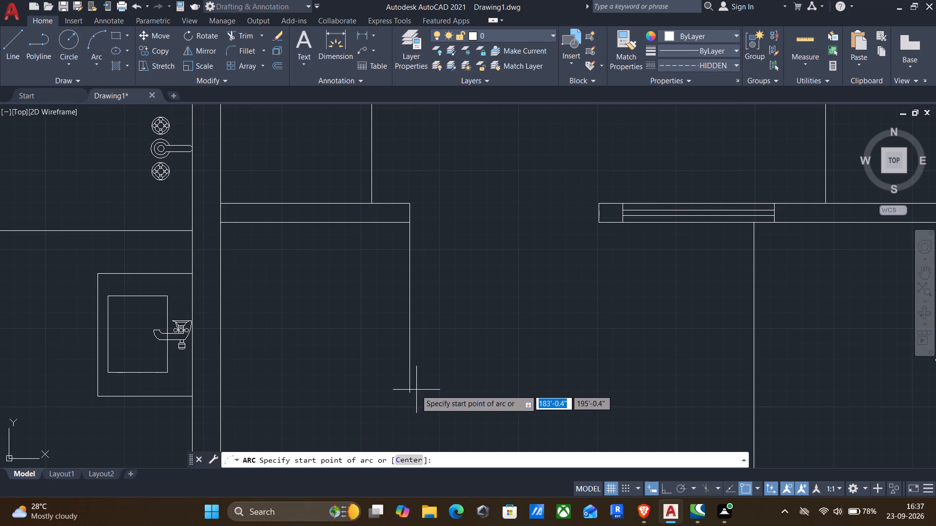
pyautogui.click(409, 394)
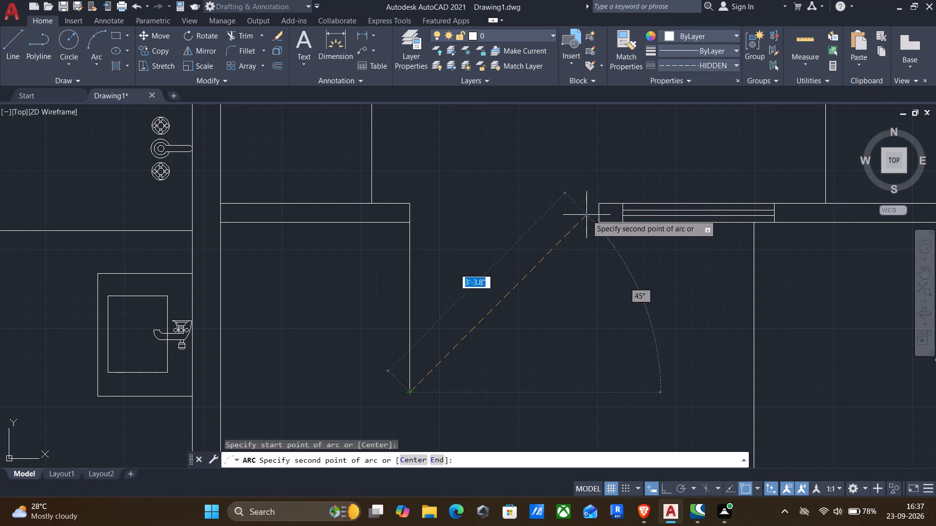
pyautogui.click(597, 221)
pyautogui.scroll(-1, 566, 185)
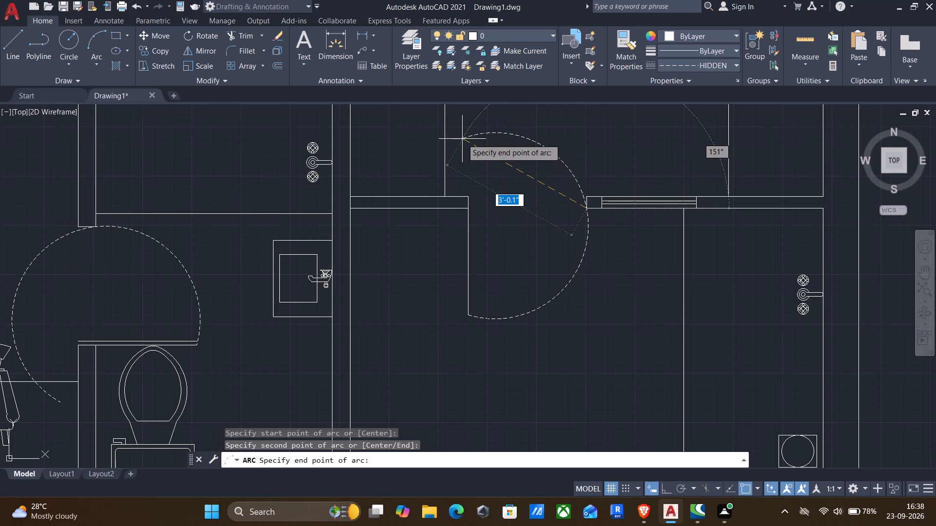
pyautogui.moveTo(462, 139); pyautogui.dragTo(463, 145)
# Trim off the kitchen-side part of the utility room door's dashed swing arc, north of the opening.
pyautogui.write('tr')
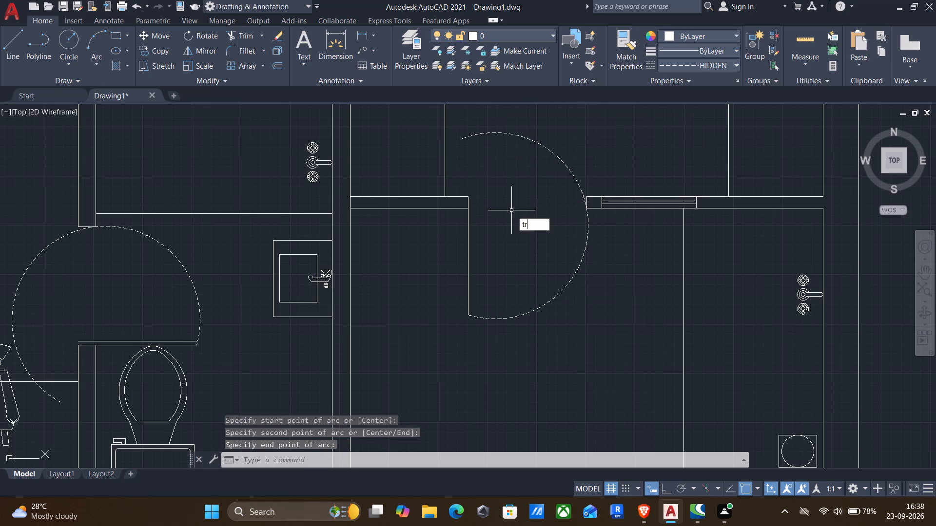
pyautogui.press('Return')
pyautogui.moveTo(531, 213); pyautogui.dragTo(581, 158)
pyautogui.scroll(-2, 565, 225)
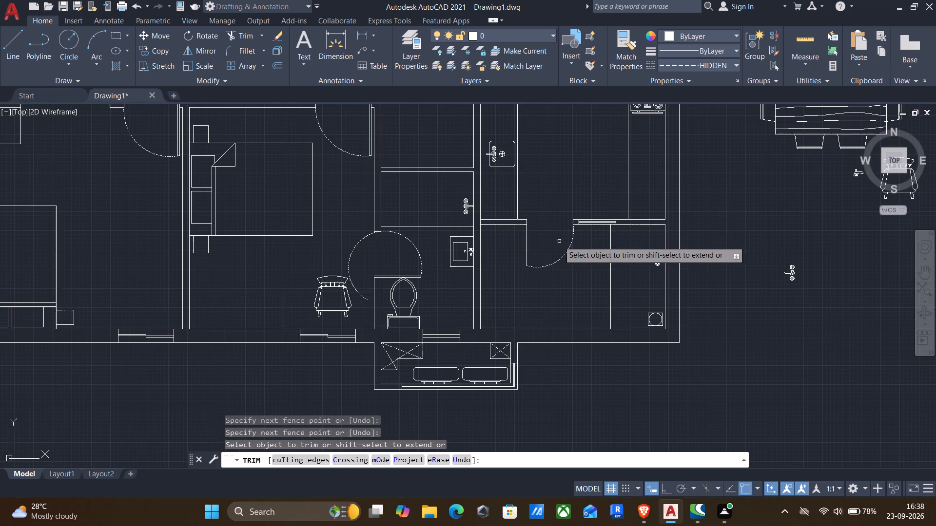
# Trim off the hall-side parts of the dashed swing arcs at the middle and southwest bedroom doors.
pyautogui.moveTo(503, 287); pyautogui.dragTo(554, 294, button='middle')
pyautogui.scroll(2, 571, 278)
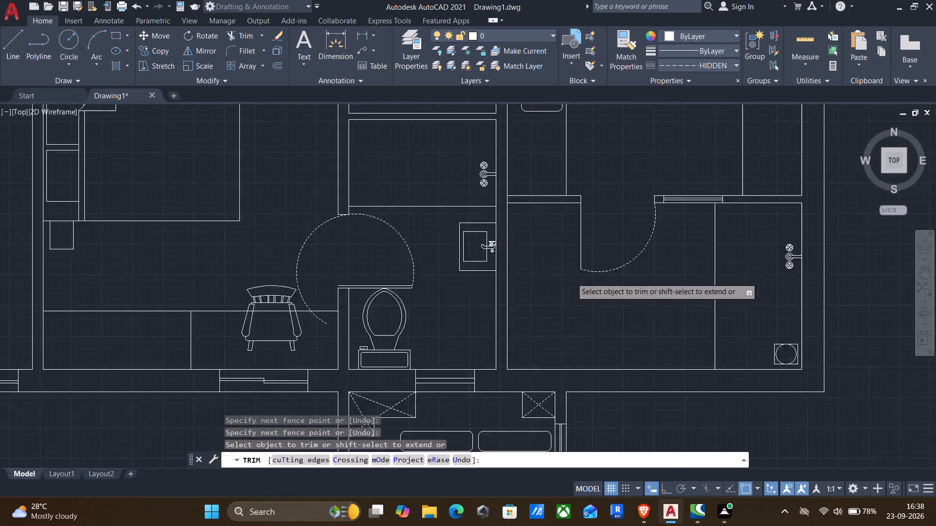
pyautogui.scroll(1, 571, 278)
pyautogui.scroll(-3, 577, 269)
pyautogui.moveTo(299, 272); pyautogui.dragTo(299, 272, button='middle')
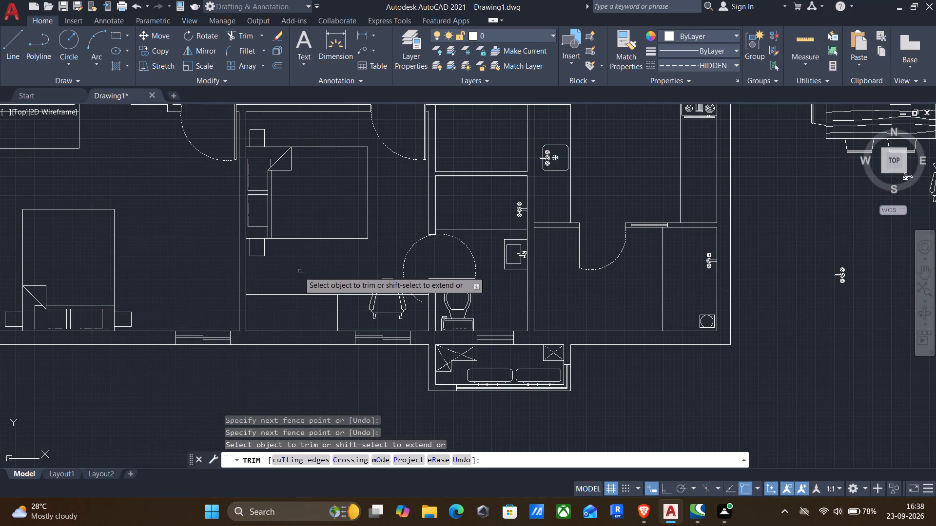
pyautogui.moveTo(299, 272); pyautogui.dragTo(487, 352, button='middle')
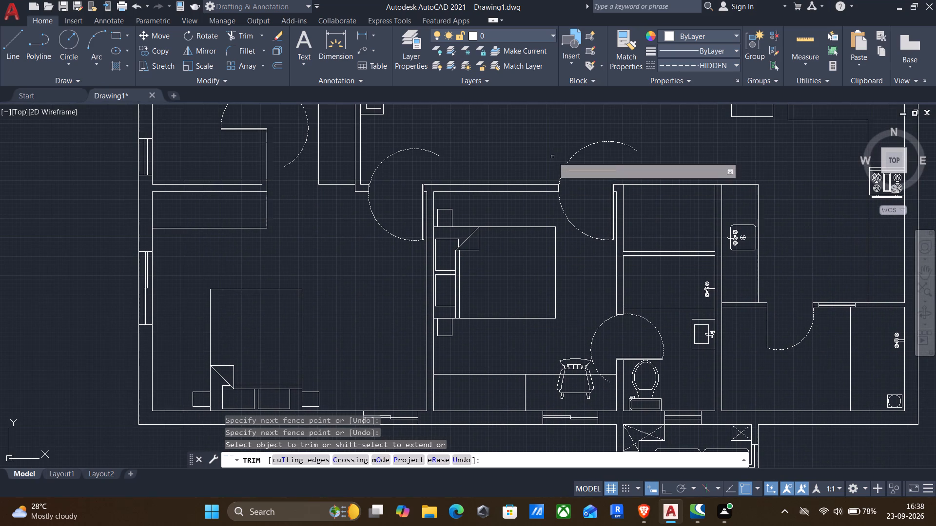
pyautogui.moveTo(555, 152); pyautogui.dragTo(572, 186)
pyautogui.scroll(3, 559, 196)
pyautogui.scroll(-3, 544, 183)
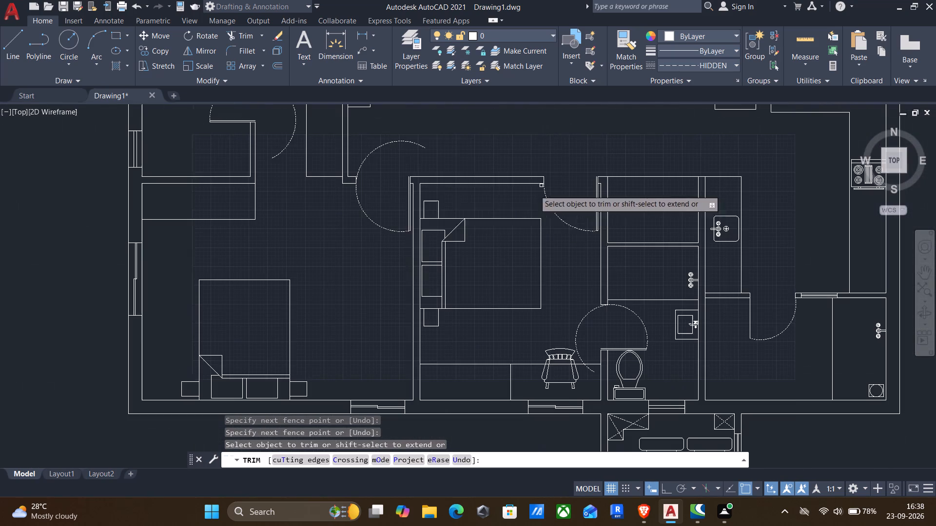
pyautogui.moveTo(361, 157); pyautogui.dragTo(366, 178)
# Trim the swing arc of the small west room's door east of the opening, including the piece across the wall end.
pyautogui.moveTo(272, 218); pyautogui.dragTo(279, 232, button='middle')
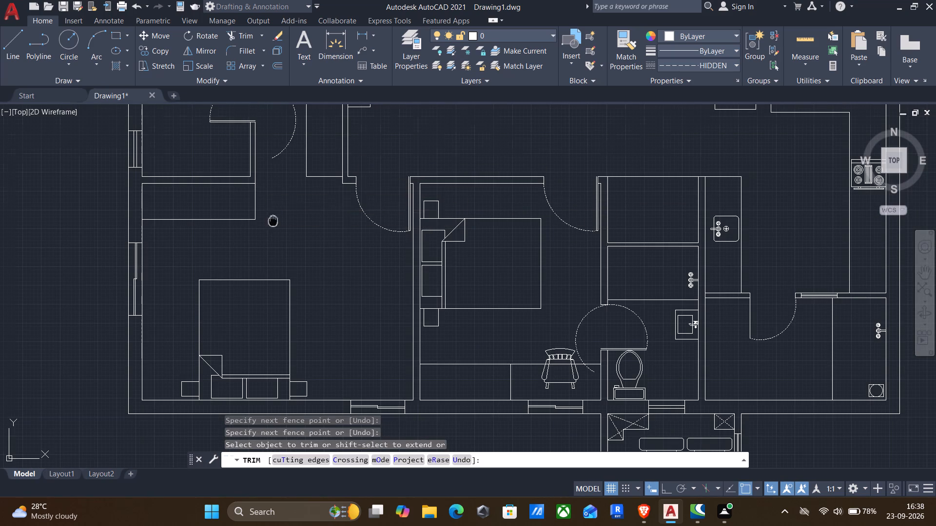
pyautogui.moveTo(279, 232); pyautogui.dragTo(325, 293, button='middle')
pyautogui.scroll(1, 326, 293)
pyautogui.moveTo(300, 142); pyautogui.dragTo(362, 286, button='middle')
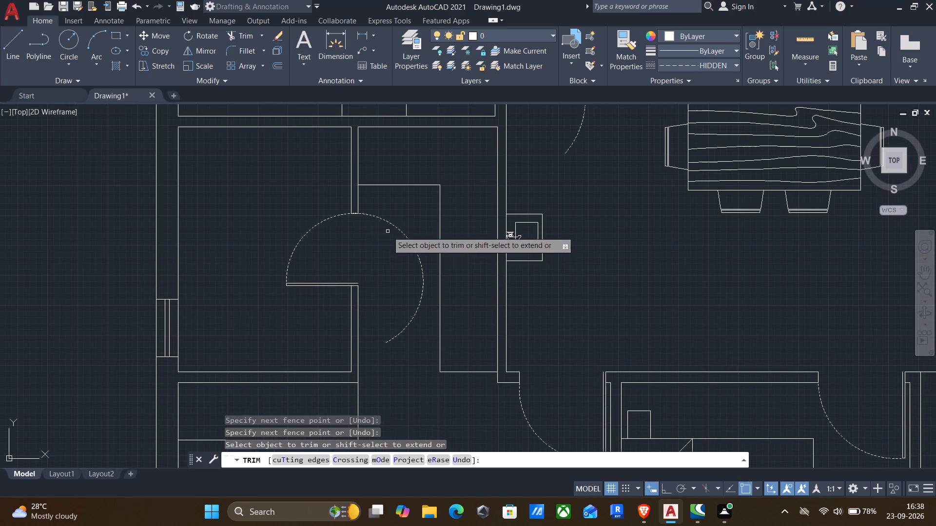
pyautogui.moveTo(388, 231); pyautogui.dragTo(392, 206)
pyautogui.scroll(5, 350, 211)
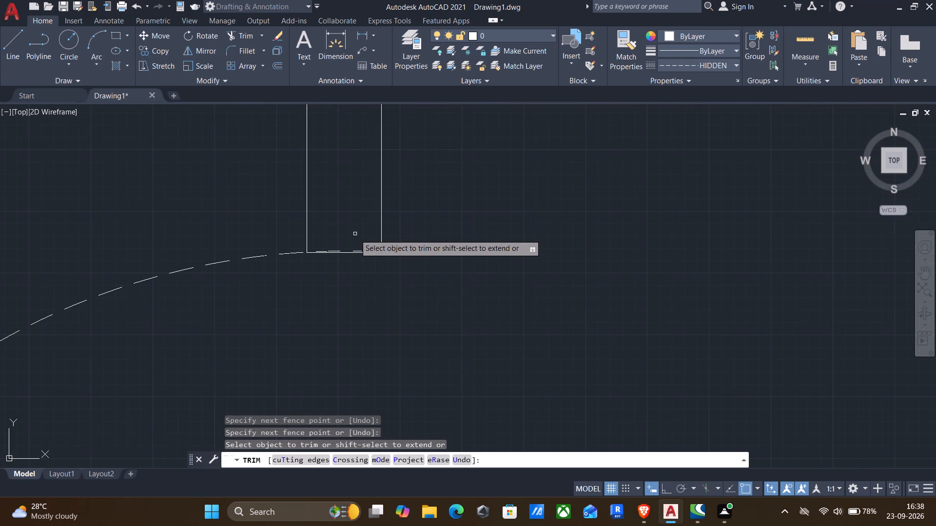
pyautogui.scroll(4, 353, 256)
pyautogui.click(354, 224)
# Trim the northwest bedroom door's swing arc on the dining side, including the piece across the wall end.
pyautogui.scroll(-8, 354, 219)
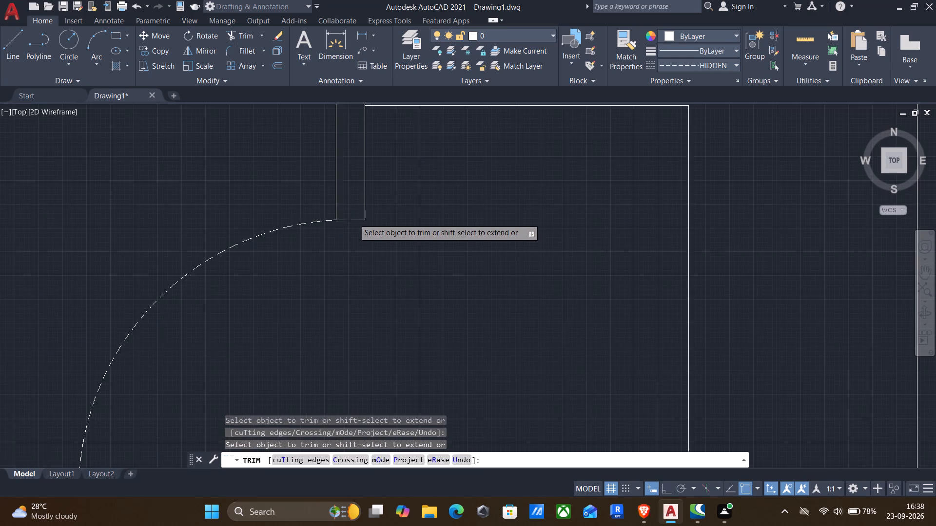
pyautogui.scroll(-2, 354, 219)
pyautogui.moveTo(432, 152); pyautogui.dragTo(429, 258, button='middle')
pyautogui.moveTo(456, 218); pyautogui.dragTo(467, 213)
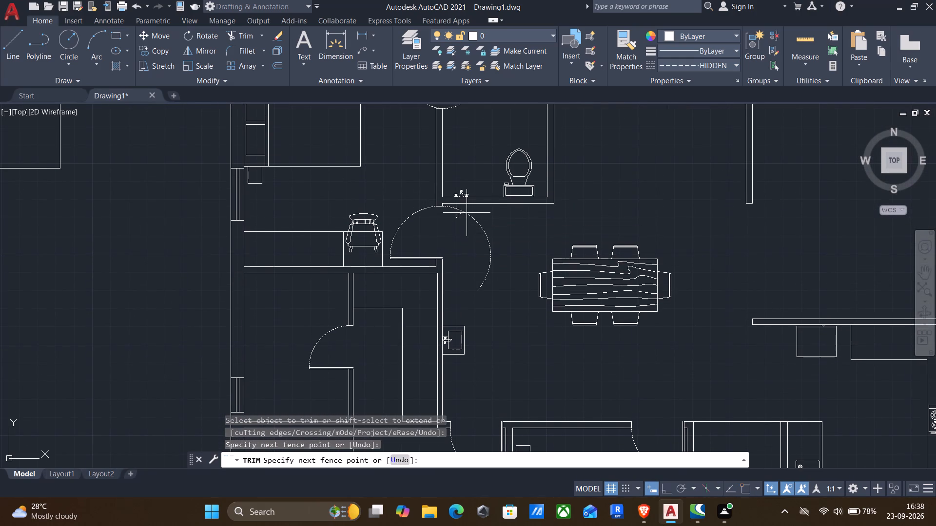
pyautogui.moveTo(467, 213); pyautogui.dragTo(485, 220)
pyautogui.scroll(7, 432, 207)
pyautogui.scroll(3, 473, 192)
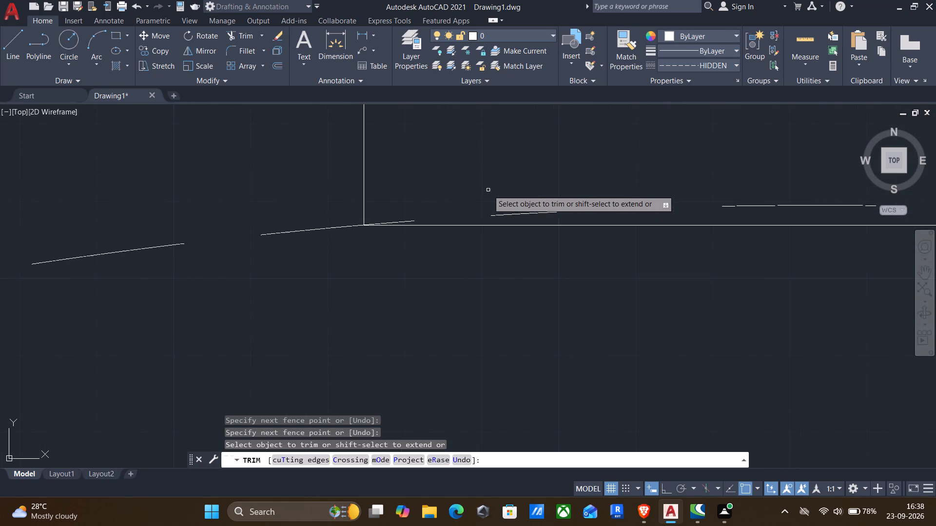
pyautogui.click(545, 213)
# Trim off the bedroom-side part of the northwest bathroom door's swing arc and finish trimming.
pyautogui.scroll(-5, 545, 213)
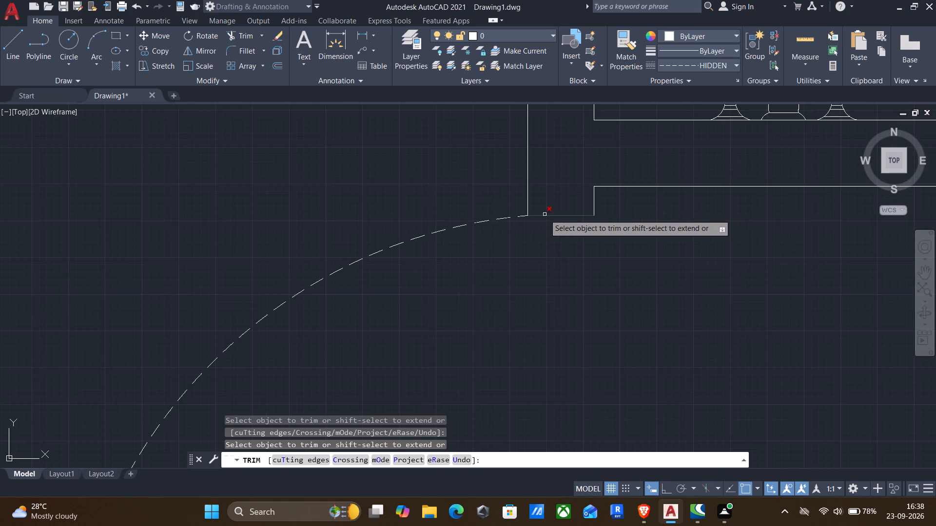
pyautogui.scroll(-5, 545, 214)
pyautogui.moveTo(523, 188); pyautogui.dragTo(521, 303, button='middle')
pyautogui.scroll(4, 530, 234)
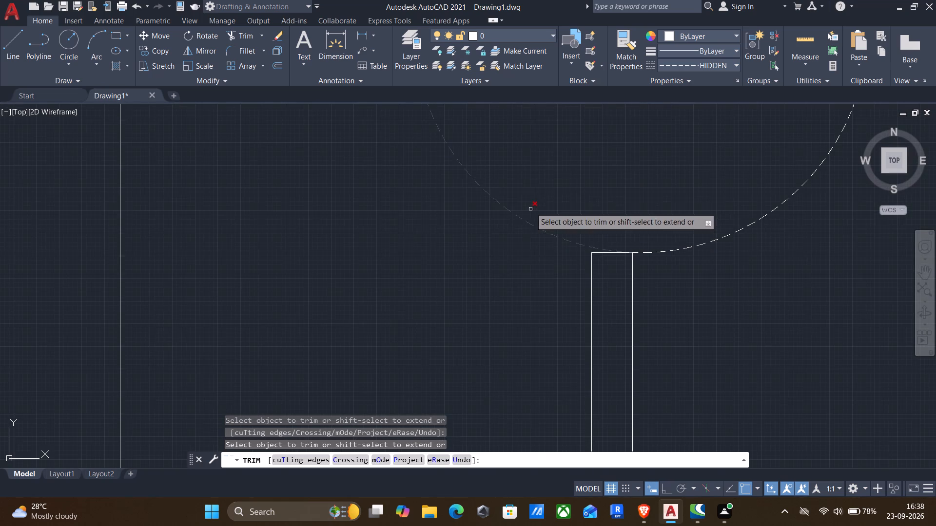
pyautogui.moveTo(532, 189); pyautogui.dragTo(524, 262)
pyautogui.scroll(-5, 536, 253)
pyautogui.moveTo(594, 341); pyautogui.dragTo(590, 344, button='middle')
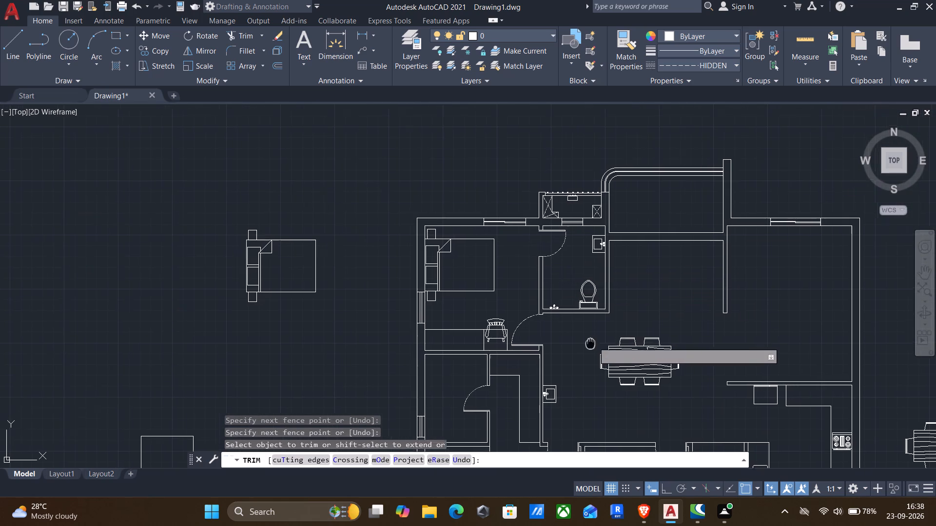
pyautogui.moveTo(590, 344); pyautogui.dragTo(535, 252, button='middle')
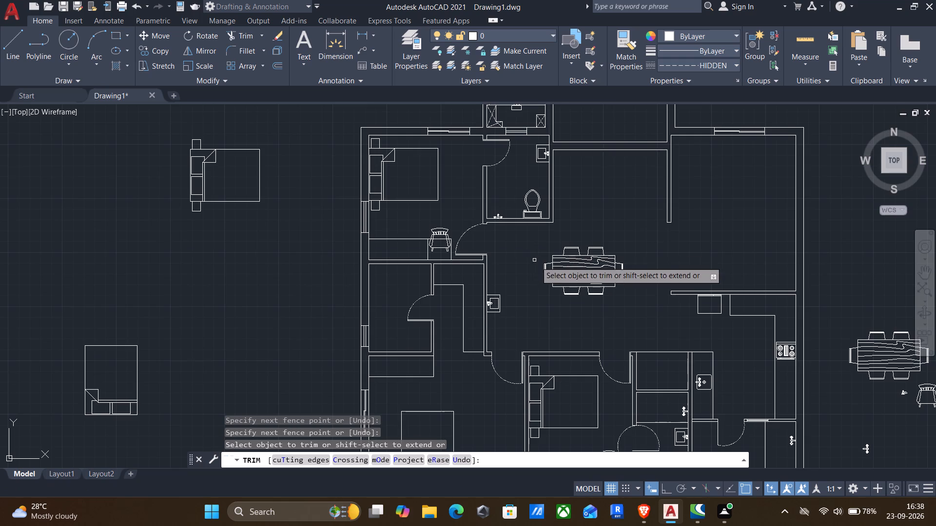
pyautogui.moveTo(536, 277); pyautogui.dragTo(496, 235, button='middle')
pyautogui.scroll(-1, 495, 226)
pyautogui.moveTo(494, 228); pyautogui.dragTo(484, 230, button='middle')
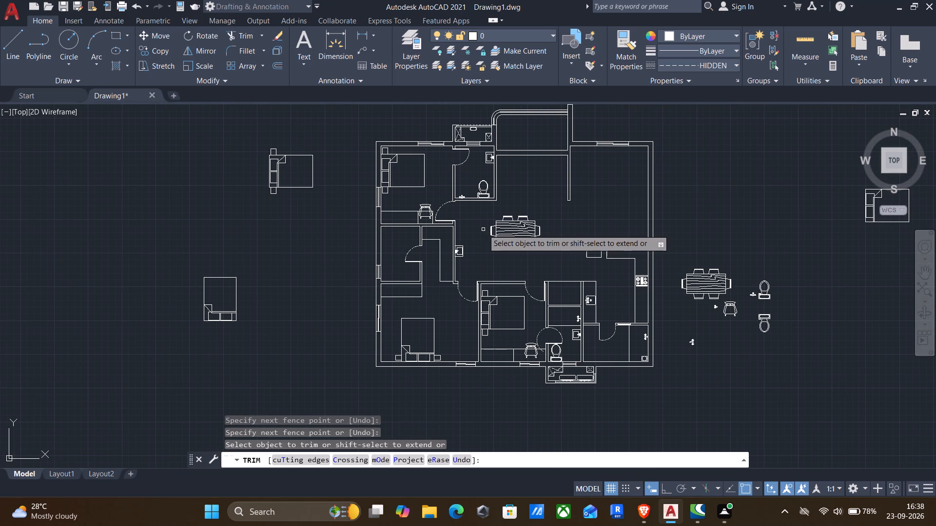
pyautogui.moveTo(499, 273); pyautogui.dragTo(469, 271, button='middle')
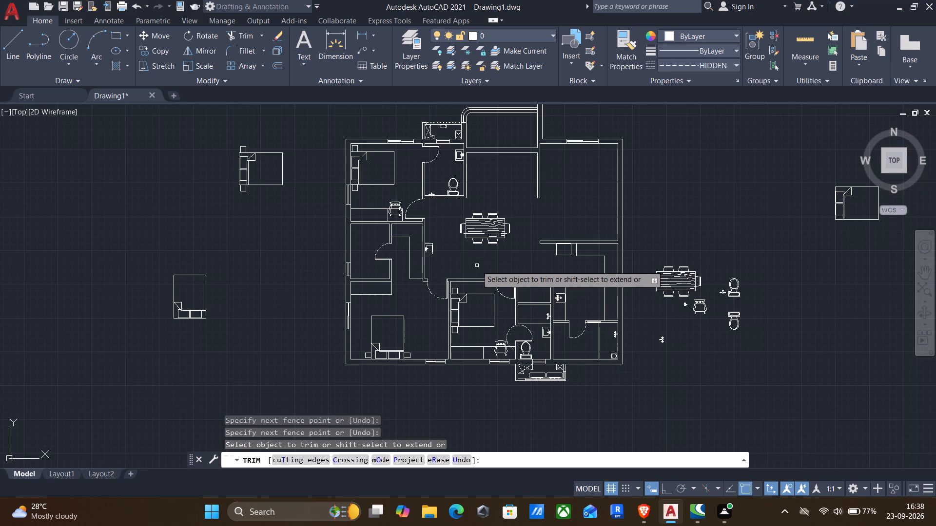
pyautogui.press('Return')
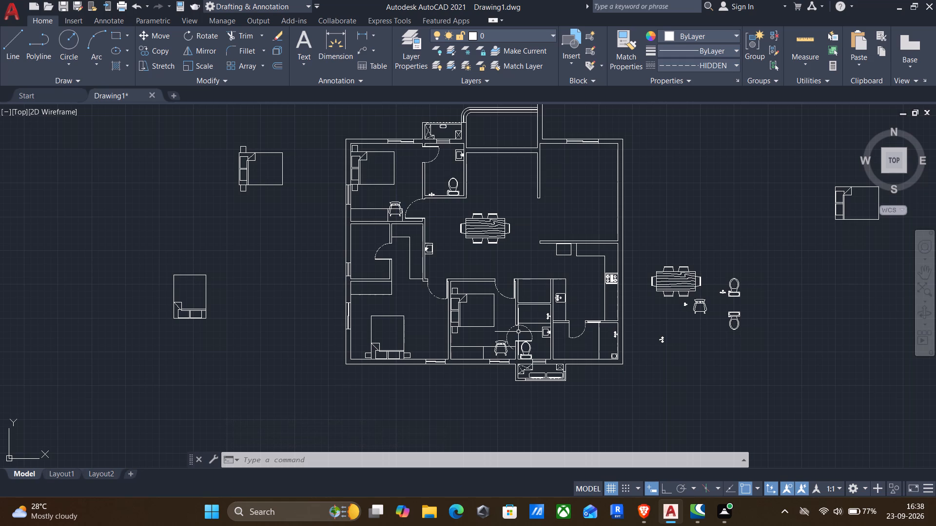
# Insert the Dishwasher block from the DesignCenter's Kitchens.dwg in the empty space east of the floor plan.
pyautogui.write('dc')
pyautogui.press('Return')
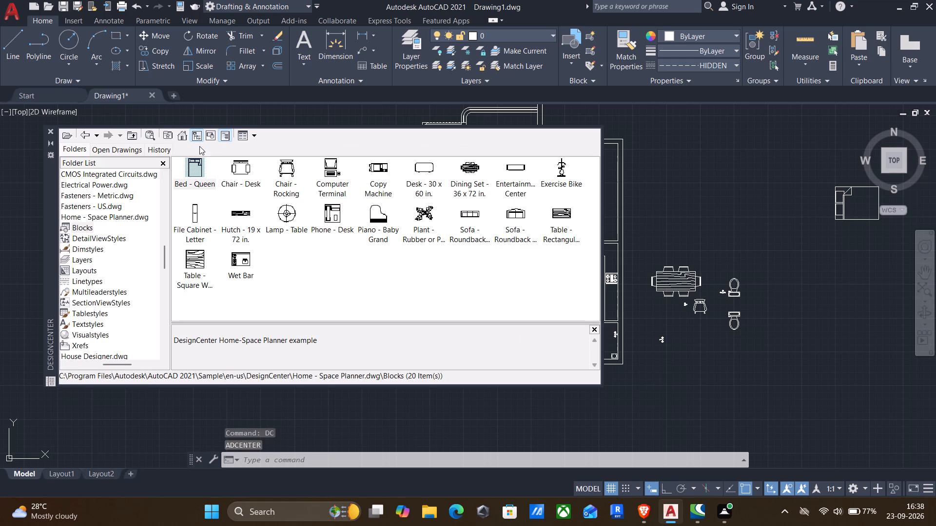
pyautogui.click(85, 139)
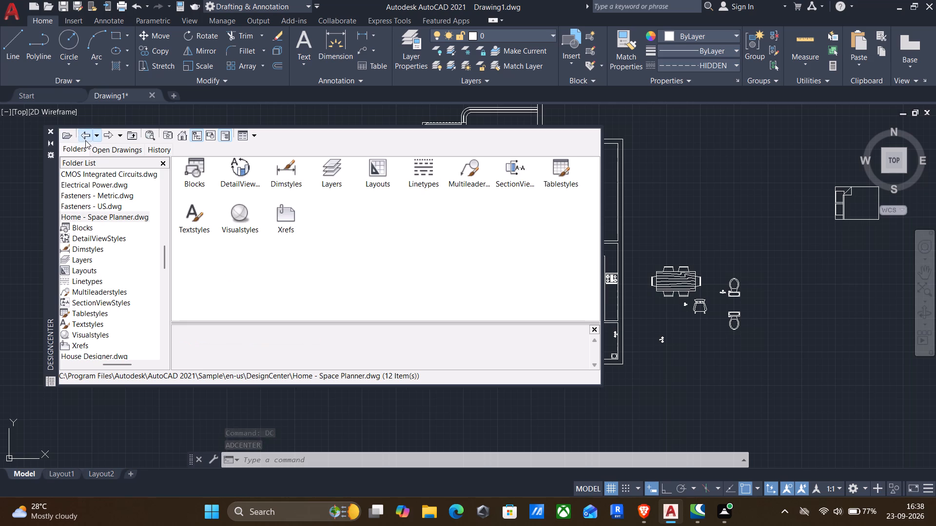
pyautogui.click(85, 139)
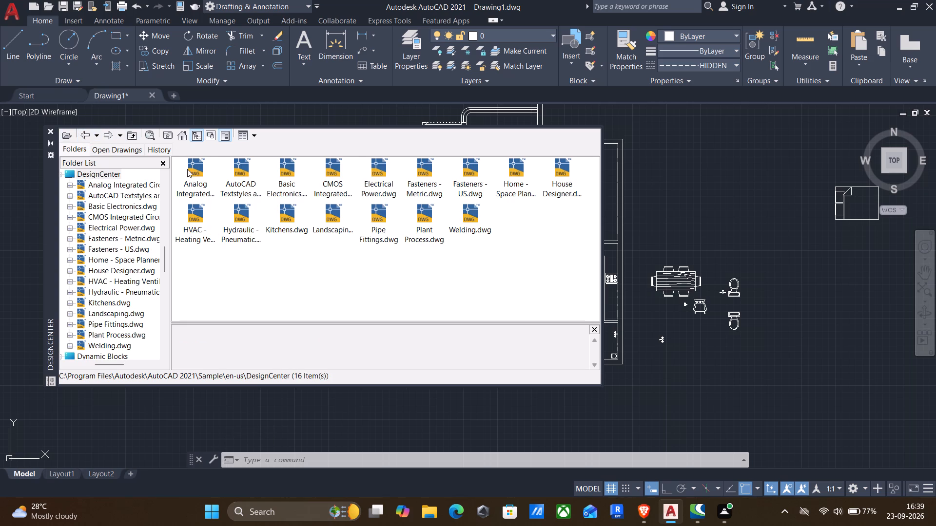
pyautogui.doubleClick(289, 214)
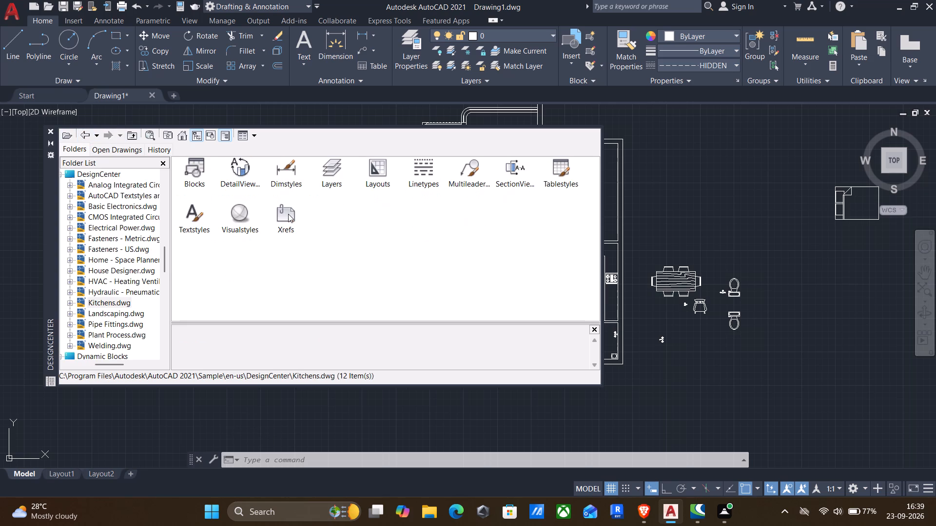
pyautogui.doubleClick(203, 172)
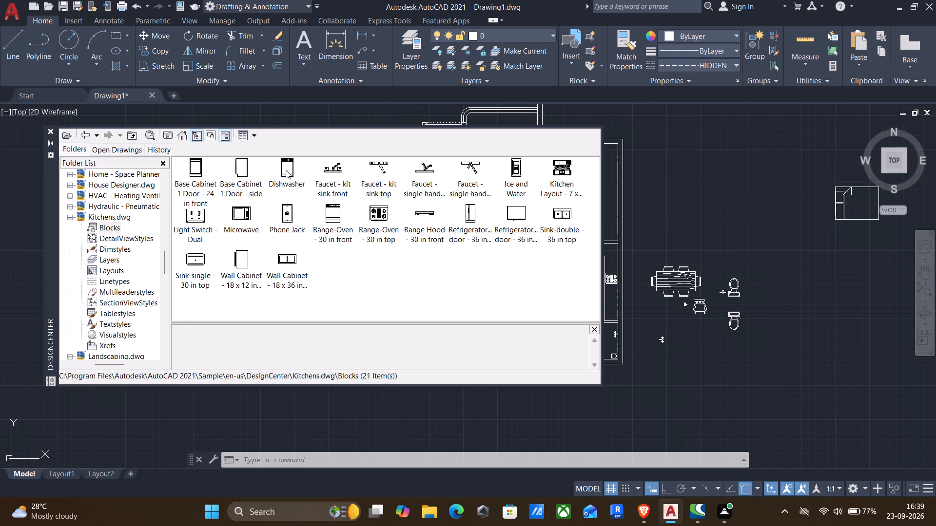
pyautogui.moveTo(286, 168); pyautogui.dragTo(701, 186)
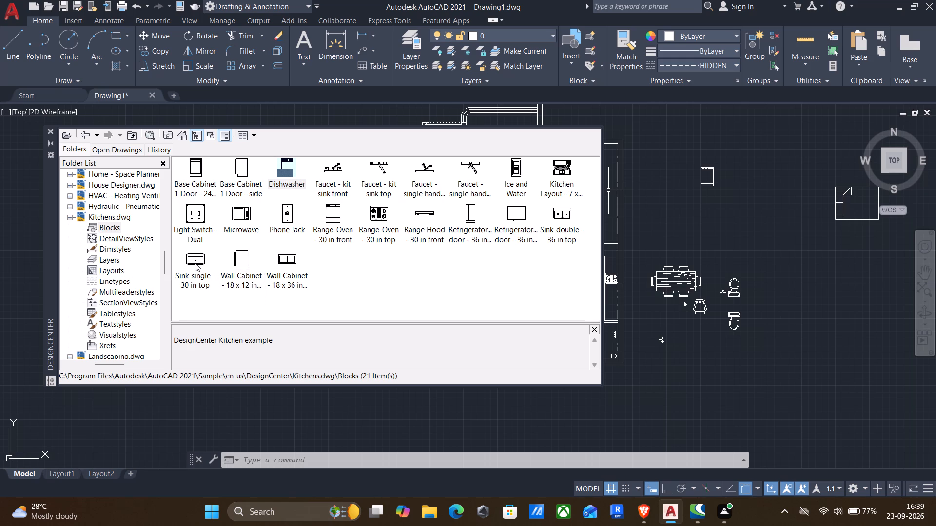
# Insert the Sink-single - 30 in top block southeast of the dishwasher and close DesignCenter.
pyautogui.moveTo(195, 263); pyautogui.dragTo(636, 223)
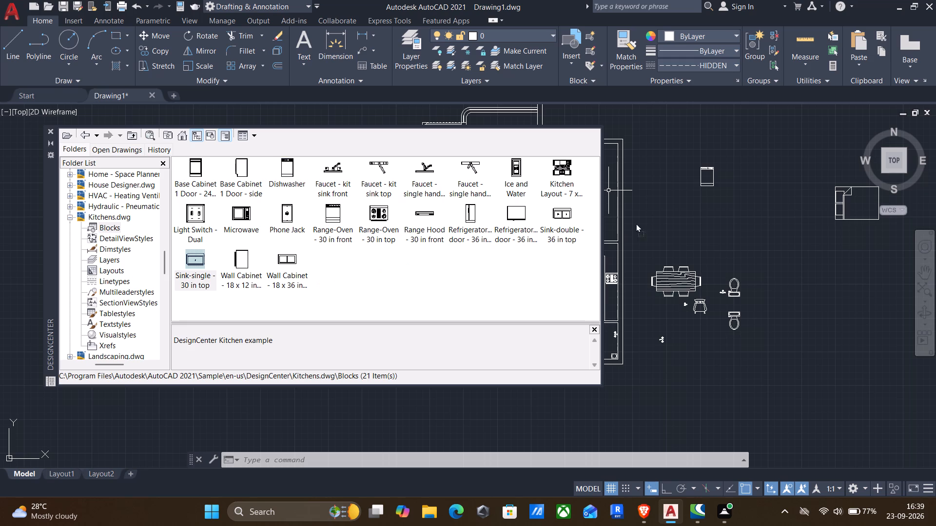
pyautogui.moveTo(636, 223); pyautogui.dragTo(745, 208)
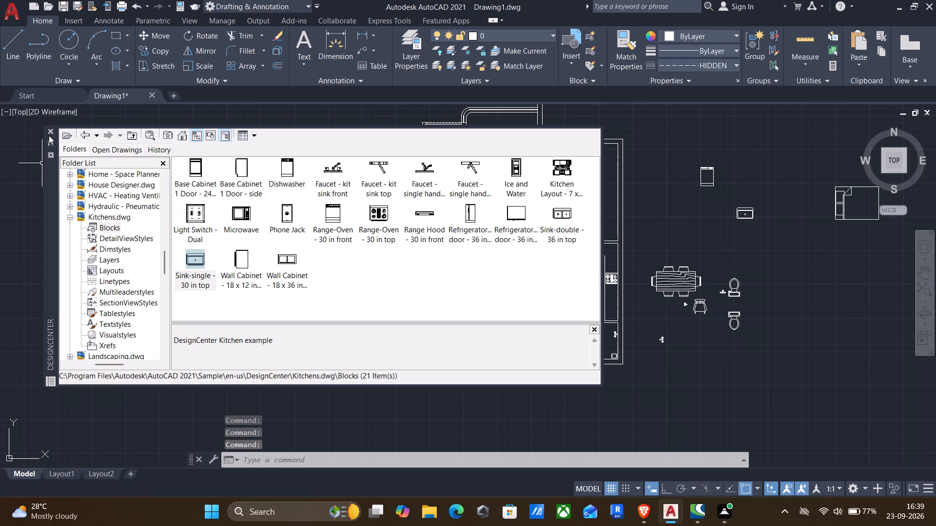
pyautogui.click(48, 135)
# Rotate the dishwasher block 90° clockwise about the midpoint of its south edge with Ortho on.
pyautogui.scroll(3, 700, 180)
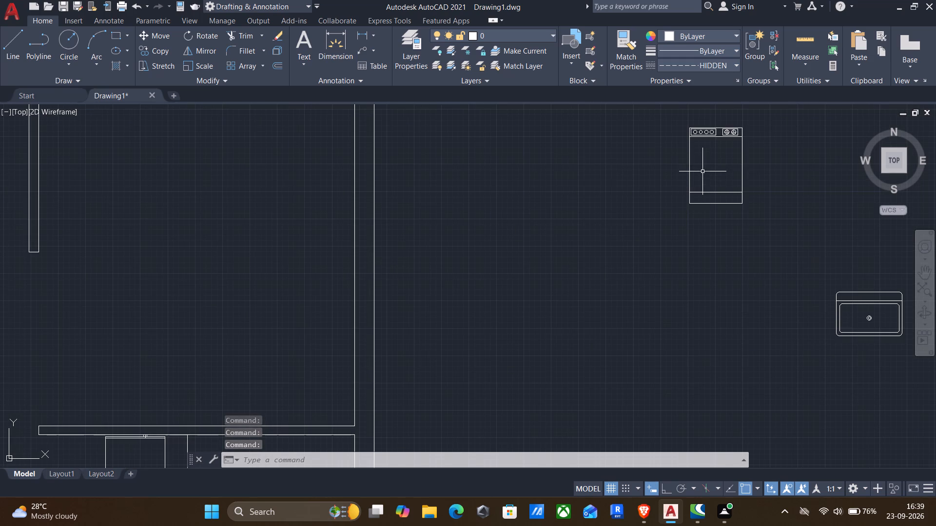
pyautogui.scroll(-2, 680, 149)
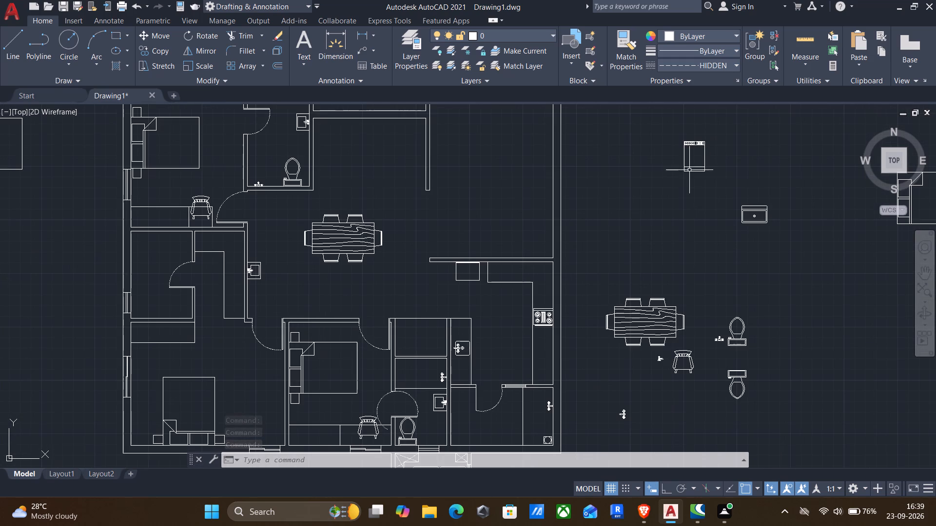
pyautogui.click(705, 191)
pyautogui.click(662, 166)
pyautogui.write('rro')
pyautogui.press('BackSpace')
pyautogui.press('BackSpace')
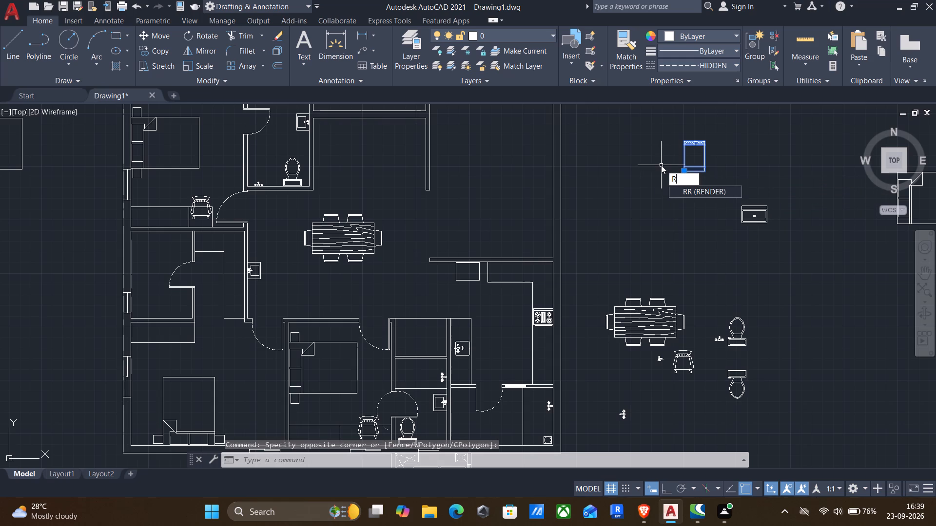
pyautogui.press('BackSpace')
pyautogui.press('BackSpace')
pyautogui.write('ro')
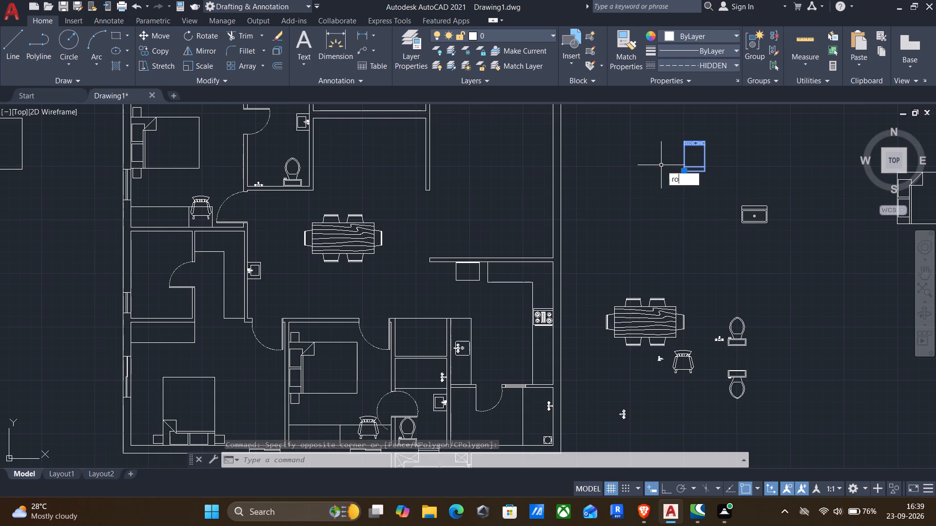
pyautogui.press('Return')
pyautogui.click(692, 174)
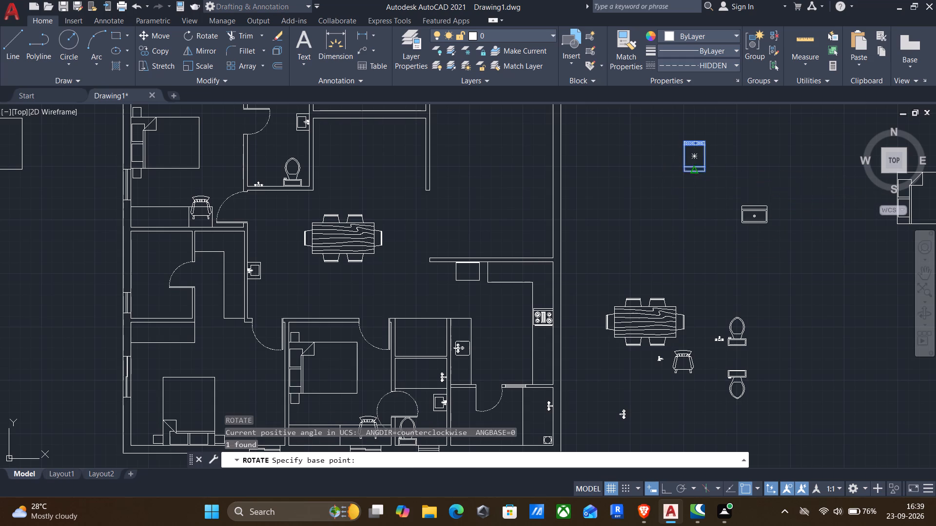
pyautogui.press('F8')
pyautogui.moveTo(679, 207); pyautogui.dragTo(679, 202)
# Move the rotated dishwasher block, with Ortho off, into the southwest corner of the small room at the plan's southeast end.
pyautogui.click(678, 111)
pyautogui.click(735, 203)
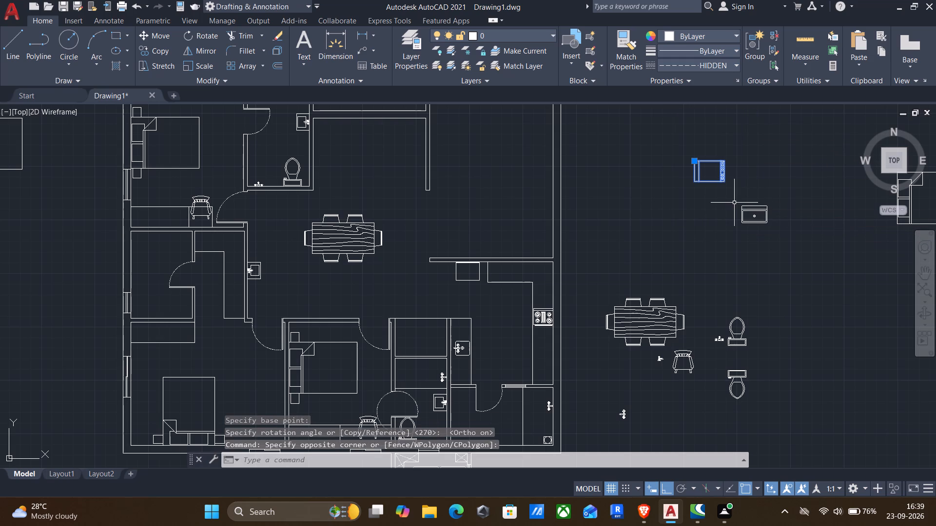
pyautogui.press('m')
pyautogui.press('Return')
pyautogui.scroll(2, 722, 173)
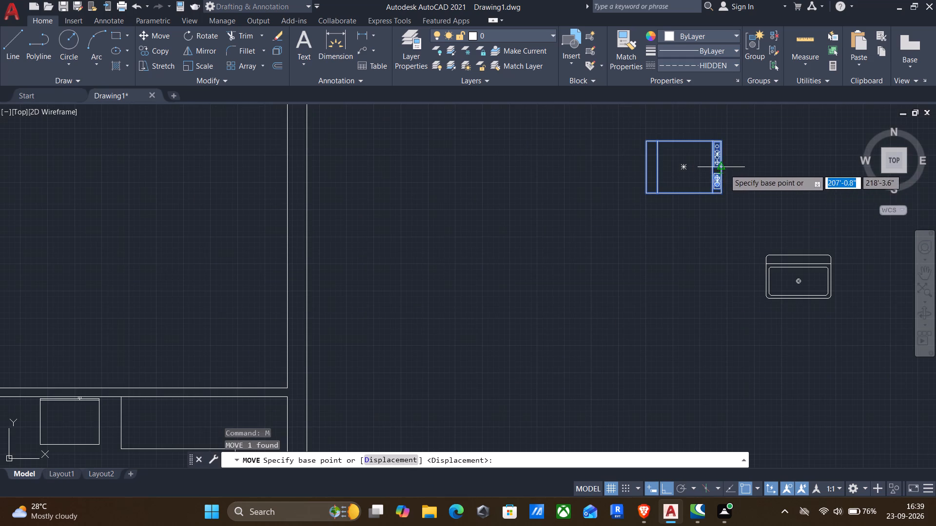
pyautogui.click(724, 169)
pyautogui.press('F8')
pyautogui.scroll(-2, 701, 196)
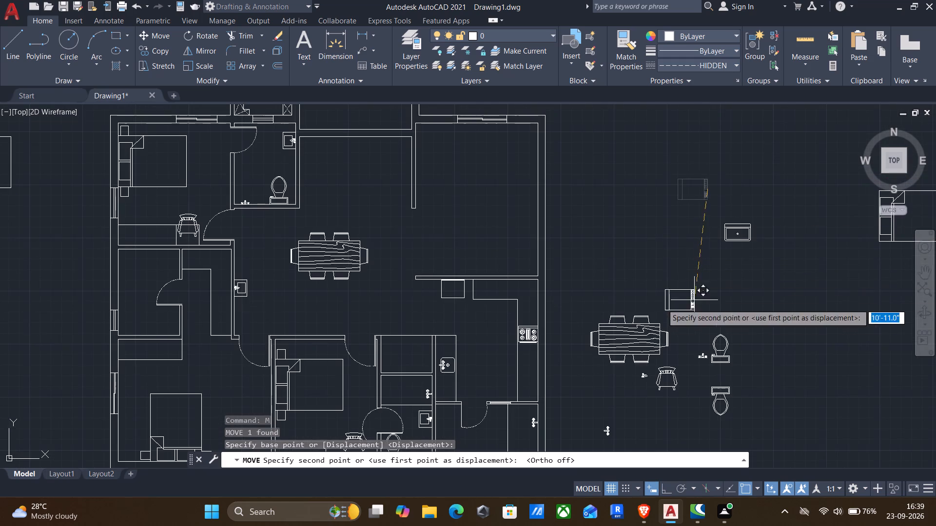
pyautogui.moveTo(689, 309); pyautogui.dragTo(772, 137, button='middle')
pyautogui.scroll(3, 545, 256)
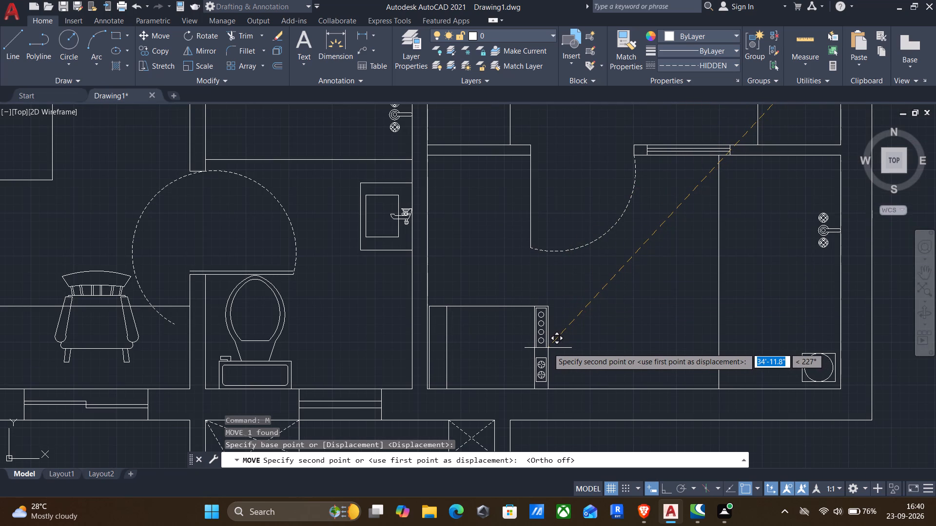
pyautogui.click(548, 348)
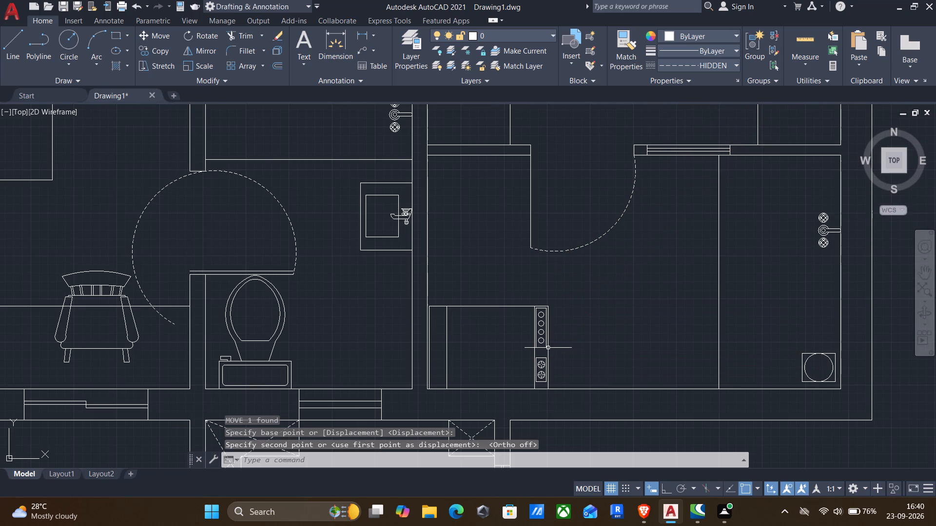
# Rotate the single sink block east of the plan 90° counterclockwise about the midpoint of its north edge with Ortho on.
pyautogui.scroll(-4, 554, 339)
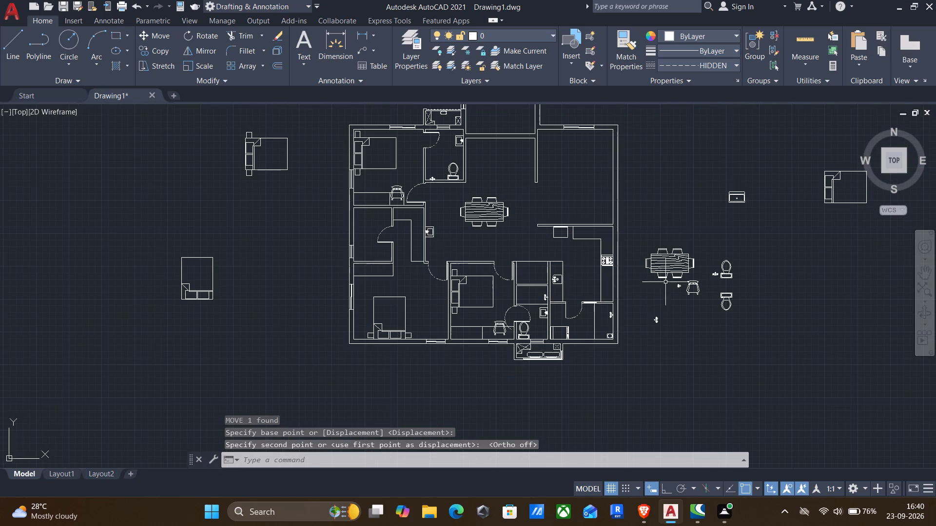
pyautogui.click(710, 182)
pyautogui.click(760, 222)
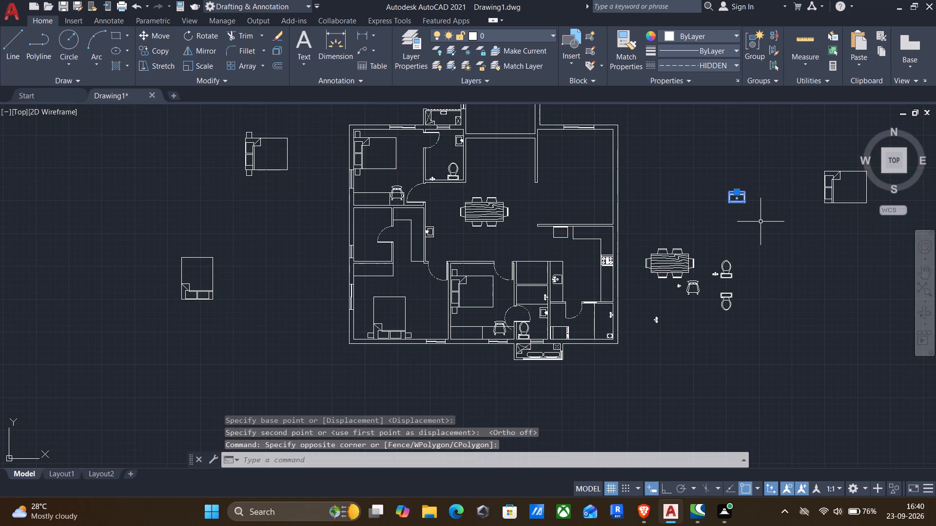
pyautogui.write('ro')
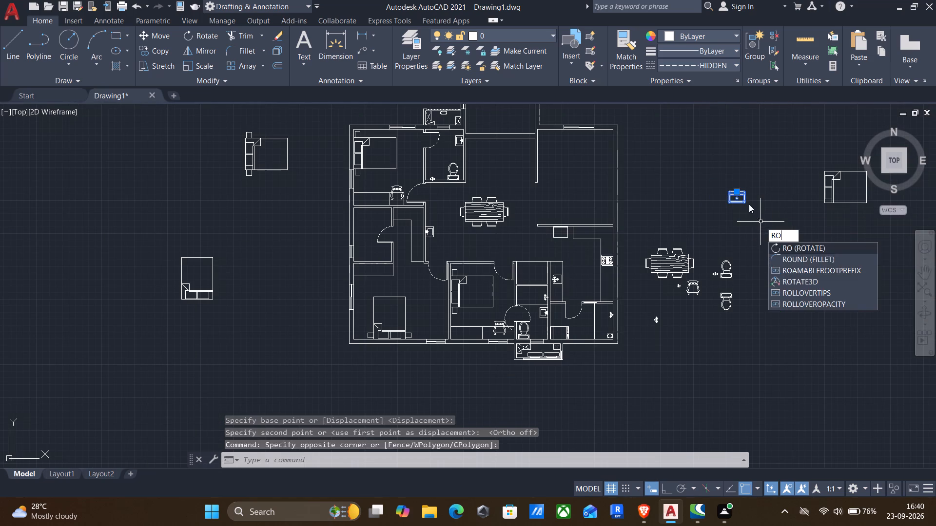
pyautogui.press('Return')
pyautogui.scroll(3, 747, 197)
pyautogui.click(697, 174)
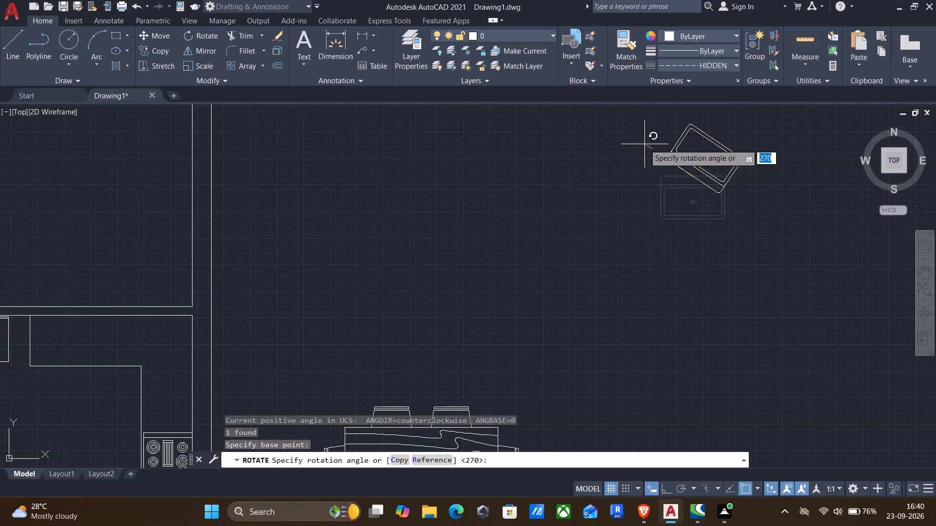
pyautogui.press('F8')
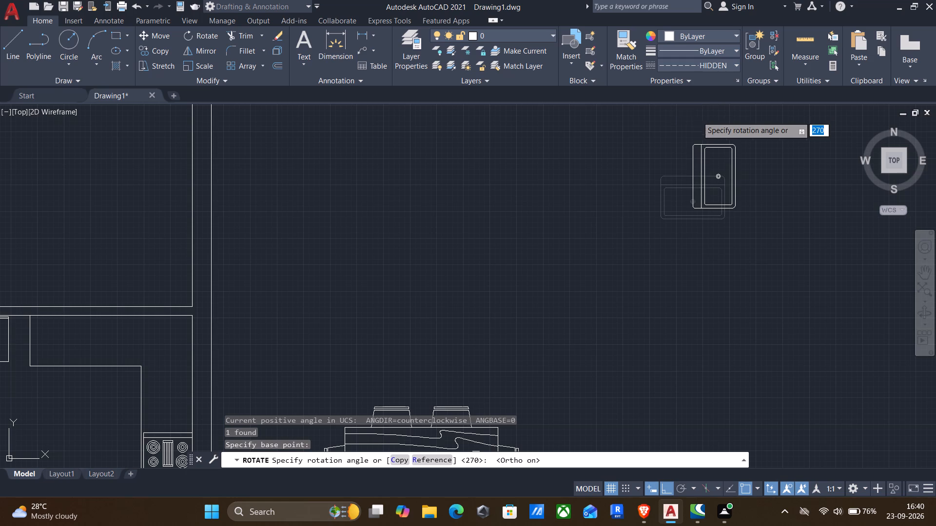
pyautogui.click(690, 124)
# Move the rotated sink block, with Ortho off, into the southeast room beside its west wall, just north of the dishwasher.
pyautogui.click(684, 128)
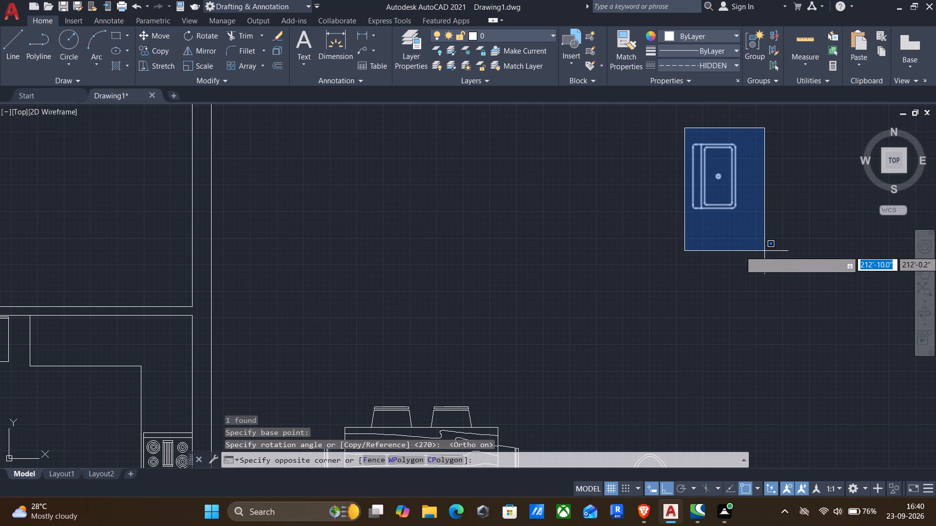
pyautogui.click(764, 251)
pyautogui.press('m')
pyautogui.press('Return')
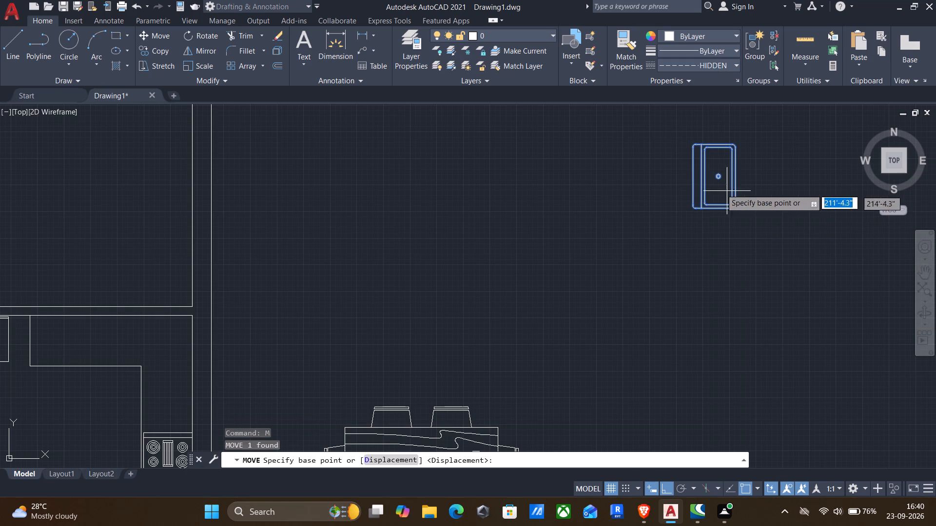
pyautogui.click(692, 174)
pyautogui.press('F8')
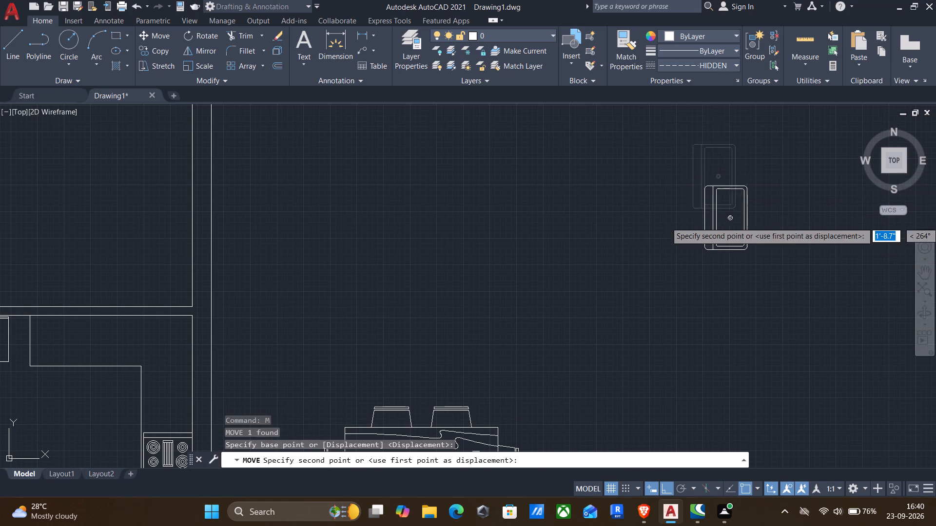
pyautogui.scroll(-2, 676, 228)
pyautogui.moveTo(679, 242); pyautogui.dragTo(728, 172, button='middle')
pyautogui.moveTo(519, 297); pyautogui.dragTo(692, 197, button='middle')
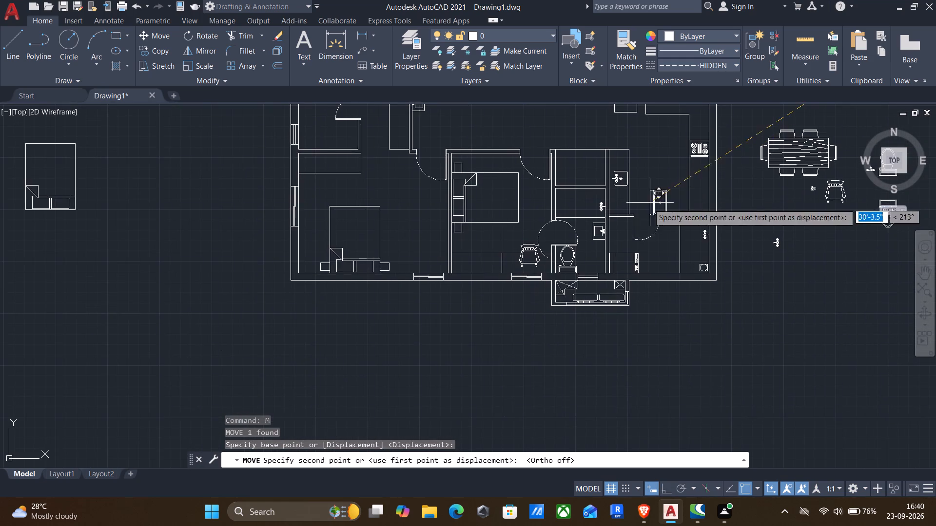
pyautogui.scroll(3, 629, 227)
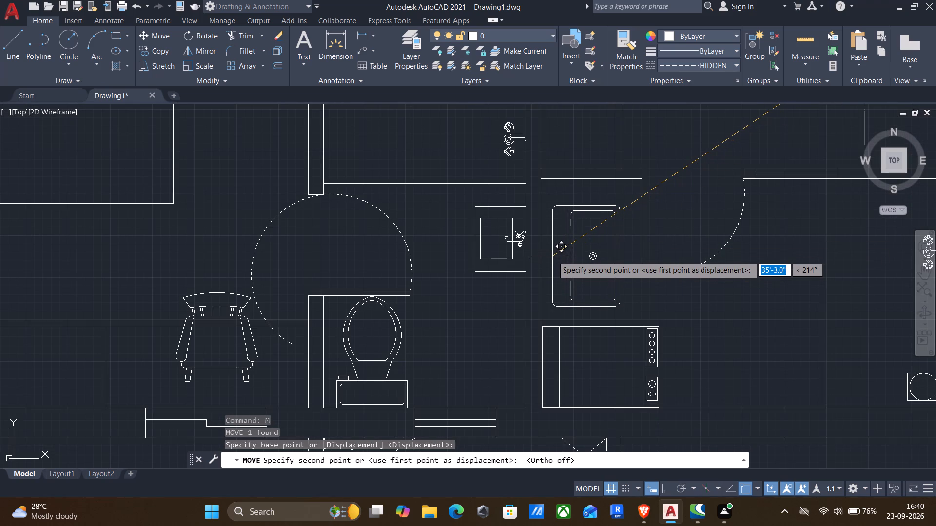
pyautogui.click(552, 256)
# Copy the toilet from the south bathroom into the west bathroom, with its tank against the south wall beneath the door.
pyautogui.scroll(-1, 565, 264)
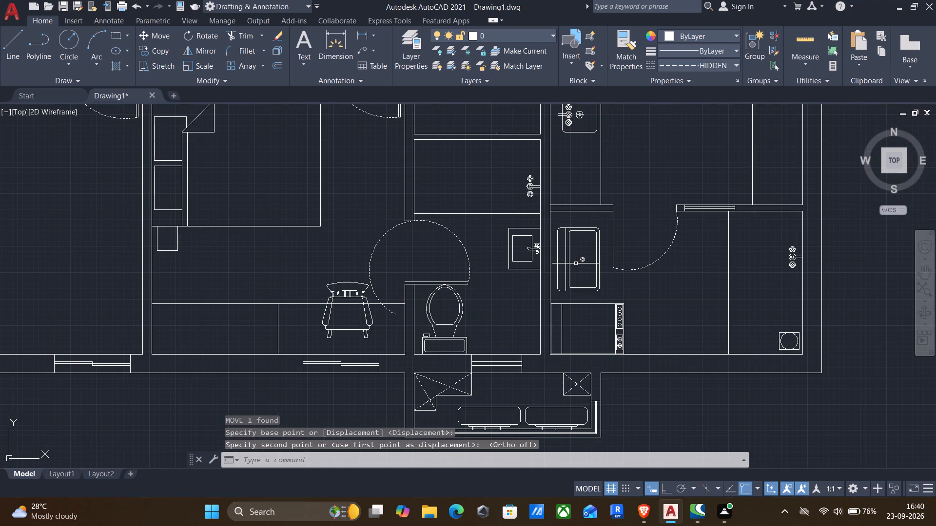
pyautogui.scroll(-2, 580, 260)
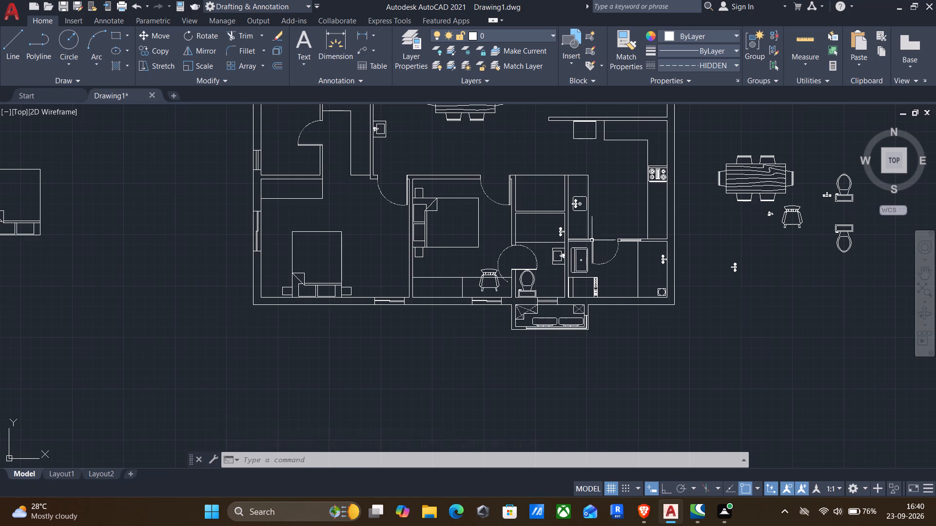
pyautogui.moveTo(557, 210); pyautogui.dragTo(629, 252, button='middle')
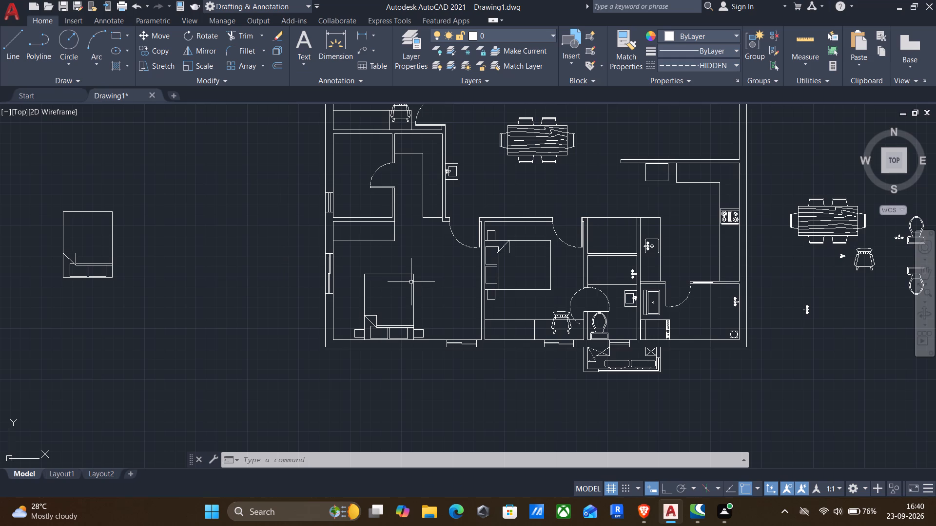
pyautogui.moveTo(390, 262); pyautogui.dragTo(390, 263, button='middle')
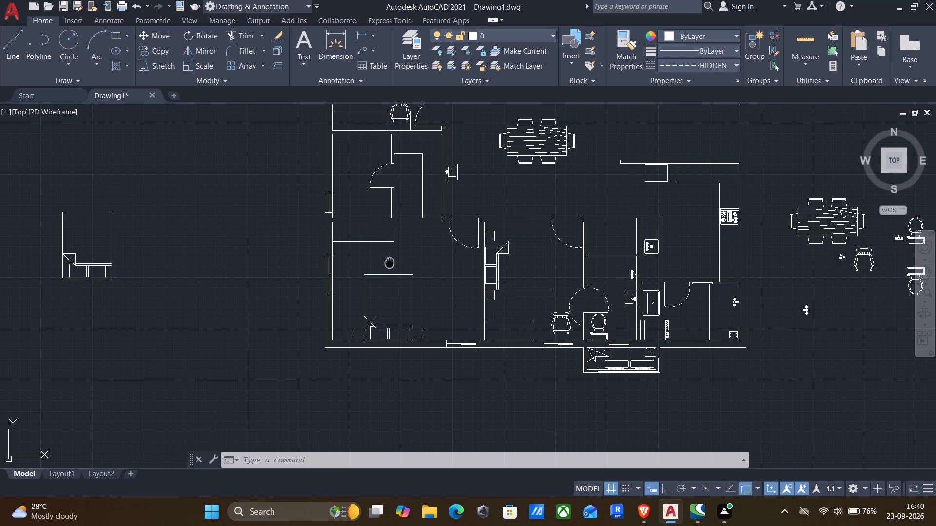
pyautogui.moveTo(390, 263); pyautogui.dragTo(407, 285, button='middle')
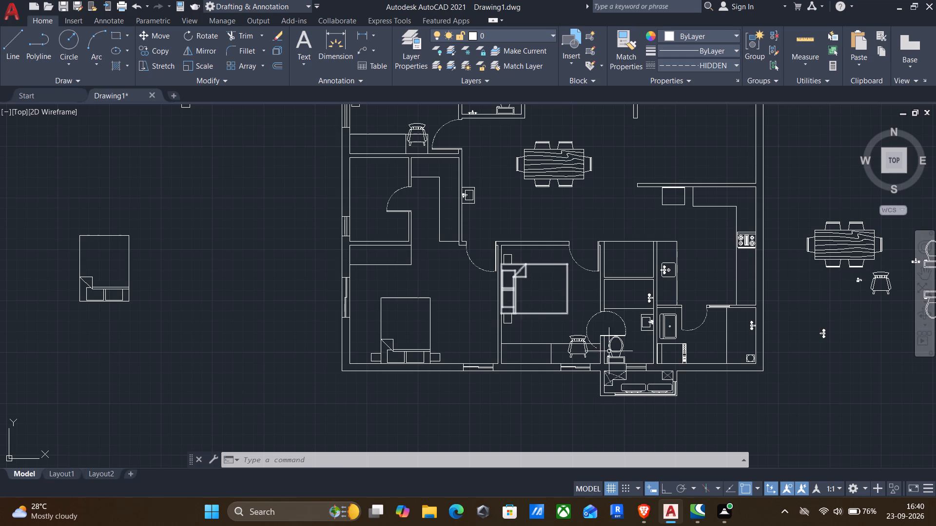
pyautogui.click(616, 352)
pyautogui.write('co')
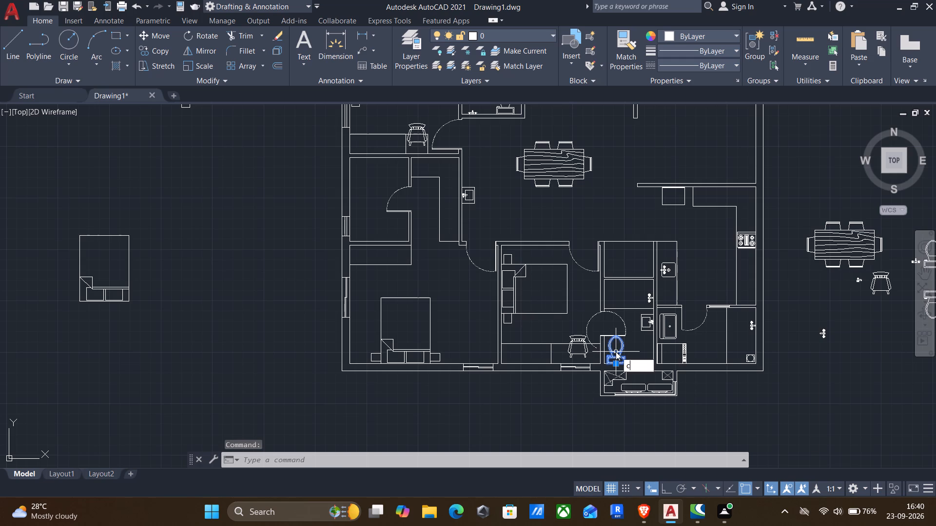
pyautogui.press('Return')
pyautogui.scroll(3, 612, 371)
pyautogui.click(617, 343)
pyautogui.scroll(-2, 491, 337)
pyautogui.moveTo(338, 308); pyautogui.dragTo(604, 391, button='middle')
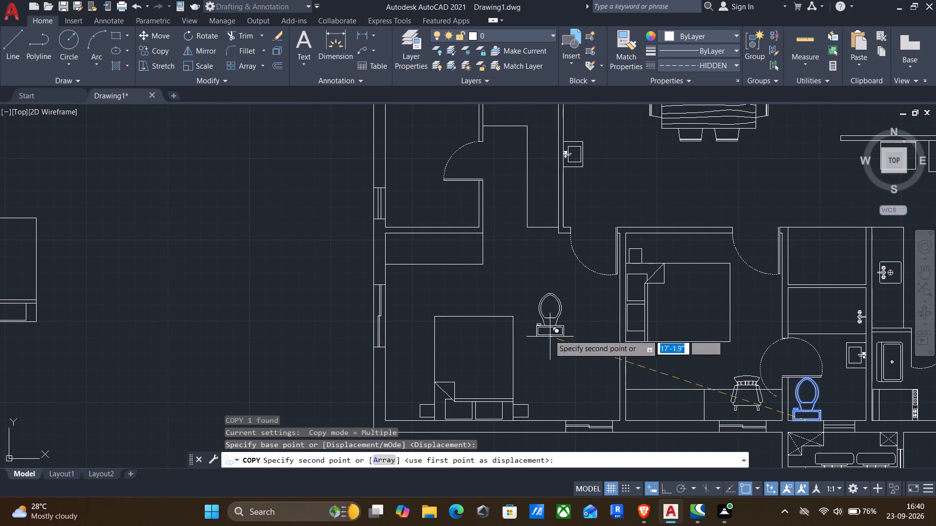
pyautogui.scroll(3, 450, 212)
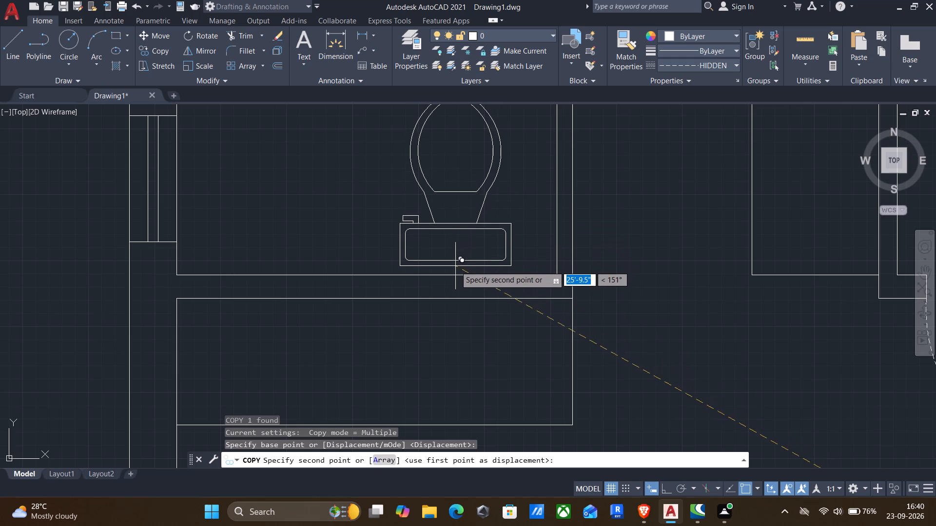
pyautogui.click(454, 275)
pyautogui.scroll(-3, 465, 283)
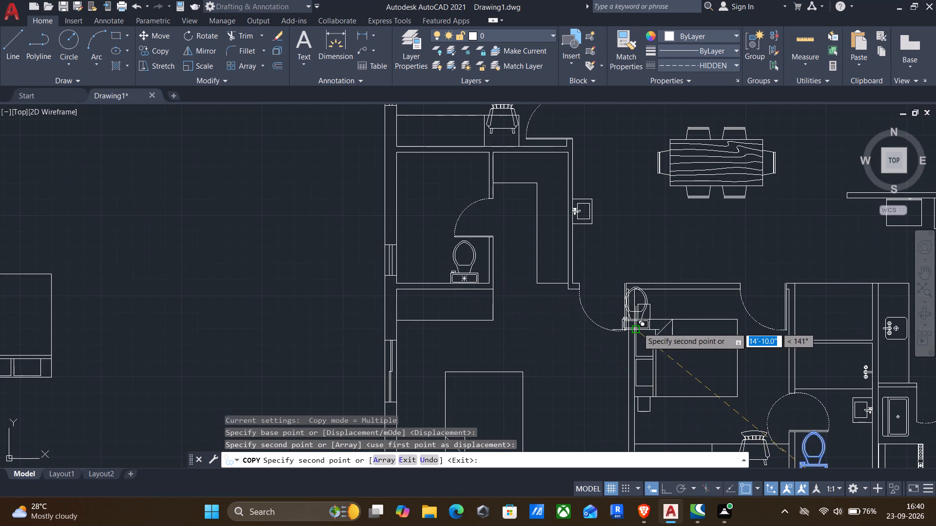
pyautogui.moveTo(635, 329); pyautogui.dragTo(484, 344, button='middle')
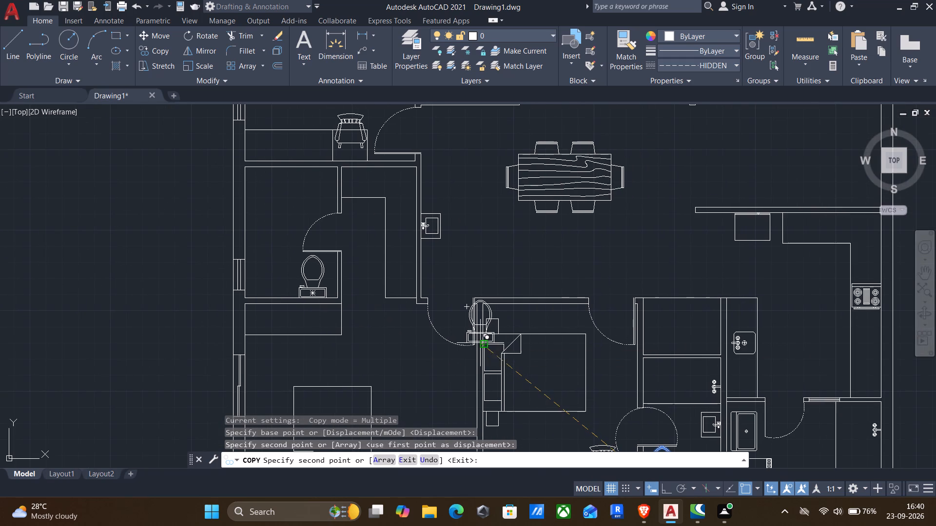
pyautogui.press('Escape')
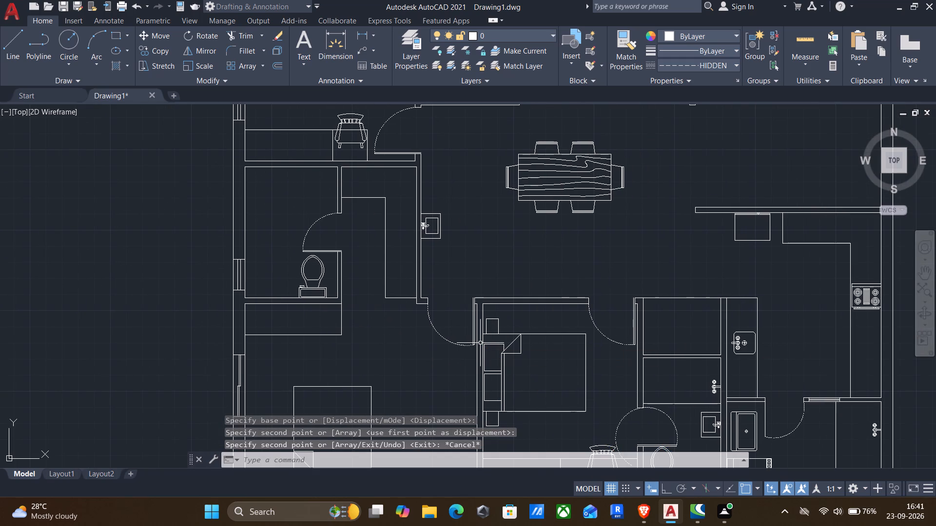
# Copy the washbasin and its faucet from the wall west of the dining table onto the west bathroom's west wall.
pyautogui.click(409, 207)
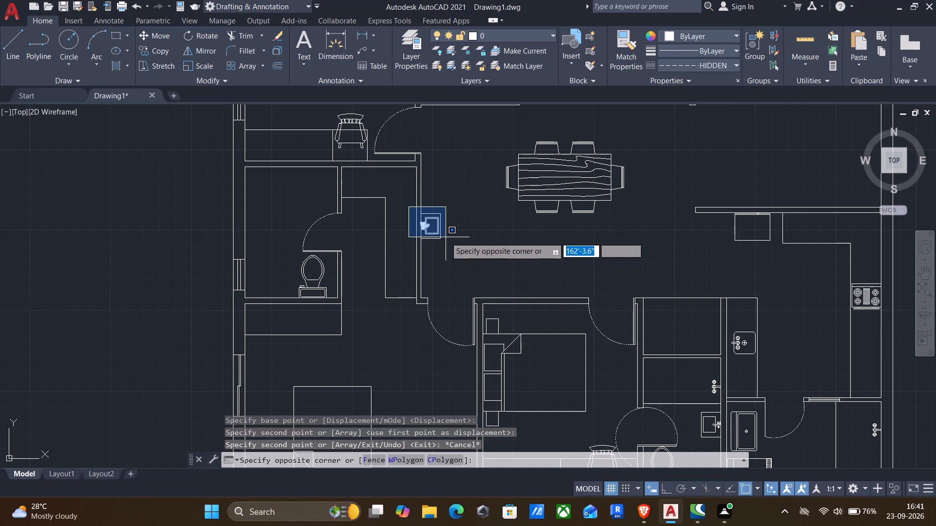
pyautogui.click(458, 251)
pyautogui.write('co')
pyautogui.press('Return')
pyautogui.scroll(1, 450, 244)
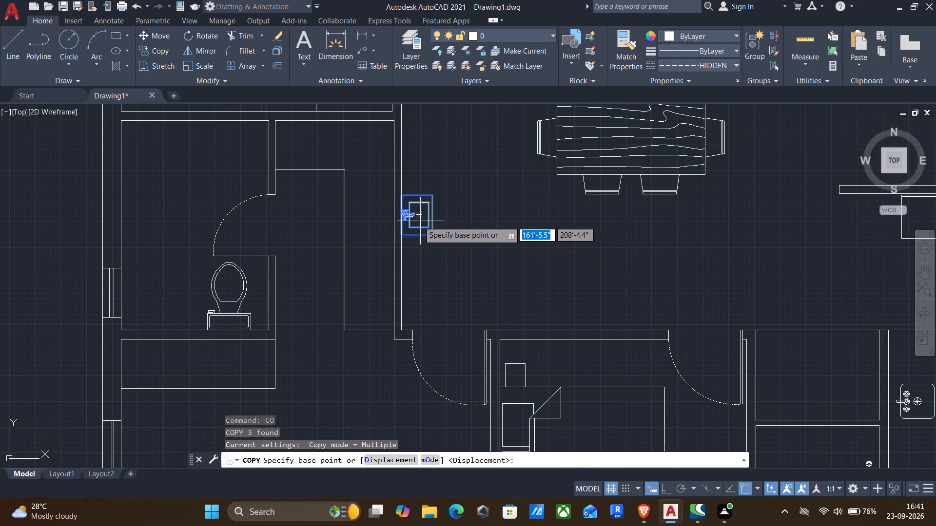
pyautogui.scroll(4, 416, 222)
pyautogui.click(306, 147)
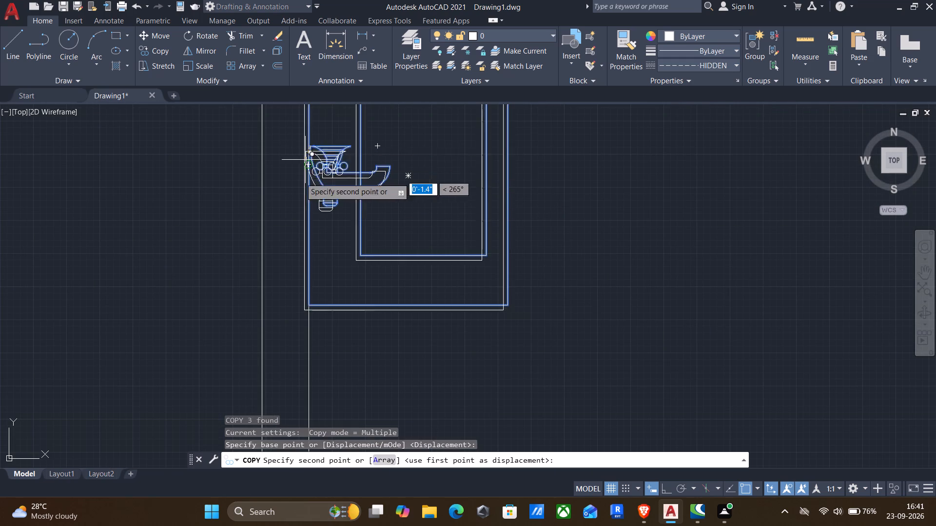
pyautogui.scroll(-1, 295, 201)
pyautogui.moveTo(293, 216); pyautogui.dragTo(610, 204, button='middle')
pyautogui.scroll(-2, 462, 250)
pyautogui.moveTo(353, 267); pyautogui.dragTo(619, 291, button='middle')
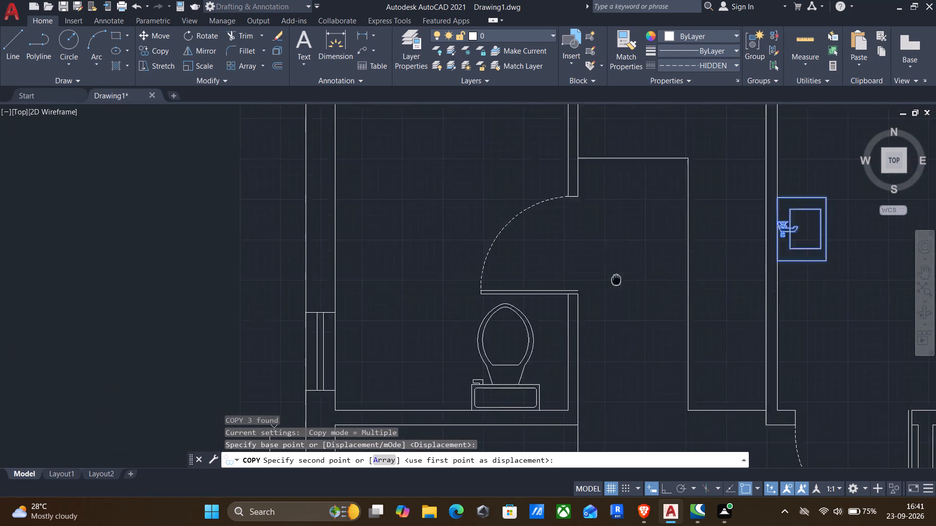
pyautogui.moveTo(619, 291); pyautogui.dragTo(635, 334, button='middle')
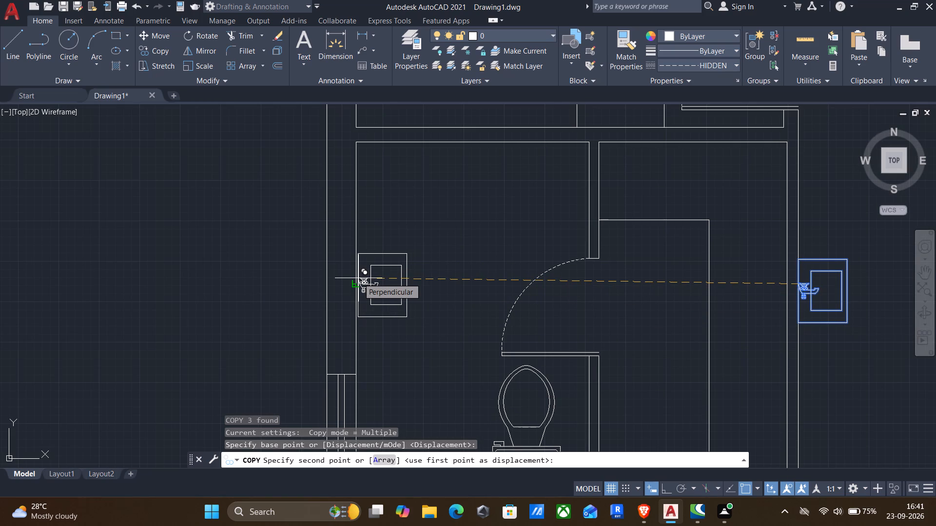
pyautogui.click(358, 278)
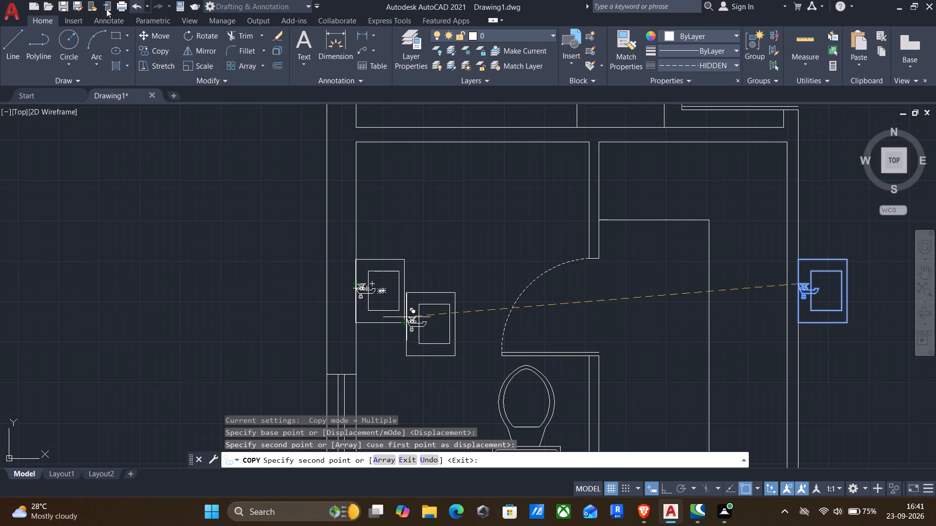
pyautogui.scroll(2, 9, 191)
pyautogui.scroll(-1, 436, 310)
pyautogui.moveTo(445, 301); pyautogui.dragTo(219, 162, button='middle')
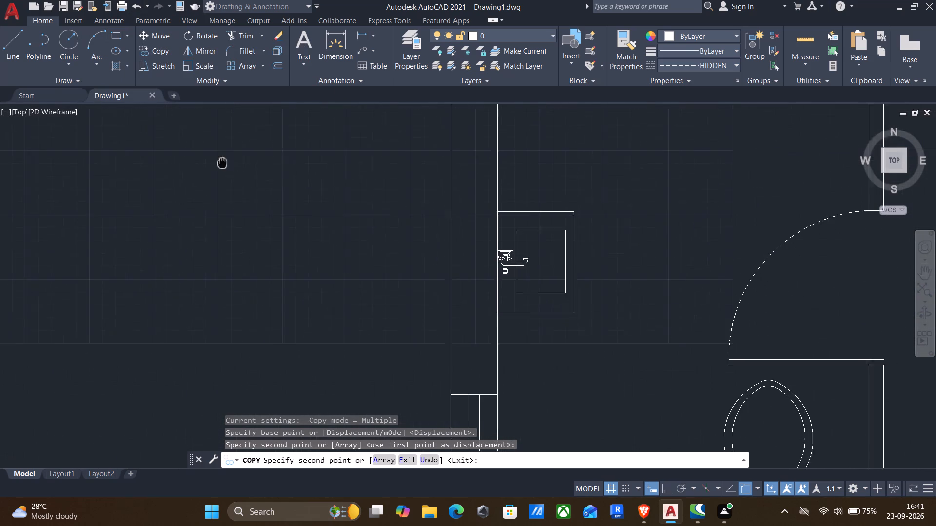
pyautogui.moveTo(219, 162); pyautogui.dragTo(214, 161, button='middle')
pyautogui.press('Escape')
pyautogui.scroll(-2, 341, 243)
pyautogui.moveTo(423, 290); pyautogui.dragTo(423, 290, button='middle')
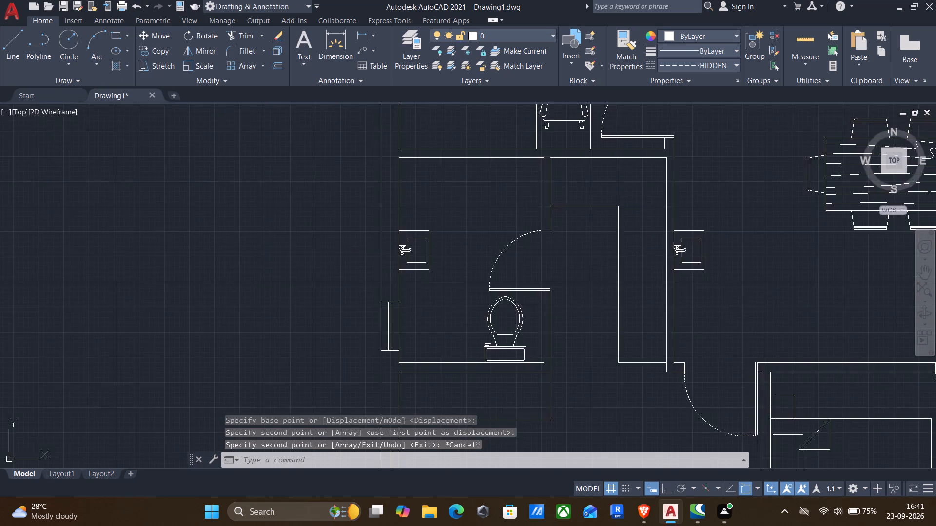
pyautogui.moveTo(423, 290); pyautogui.dragTo(297, 217, button='middle')
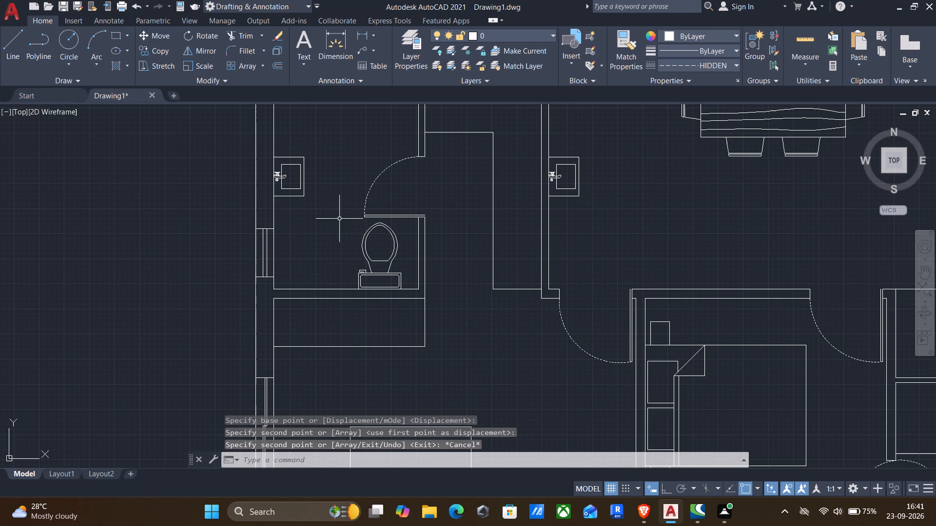
# Look over the furnished rooms and the spare blocks around the plan for fixtures still missing.
pyautogui.scroll(-1, 347, 195)
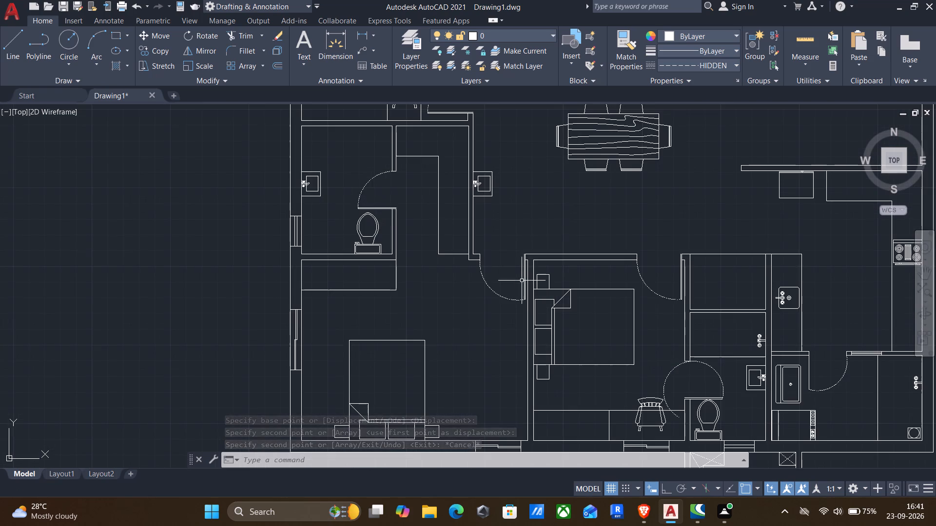
pyautogui.moveTo(522, 281); pyautogui.dragTo(473, 240, button='middle')
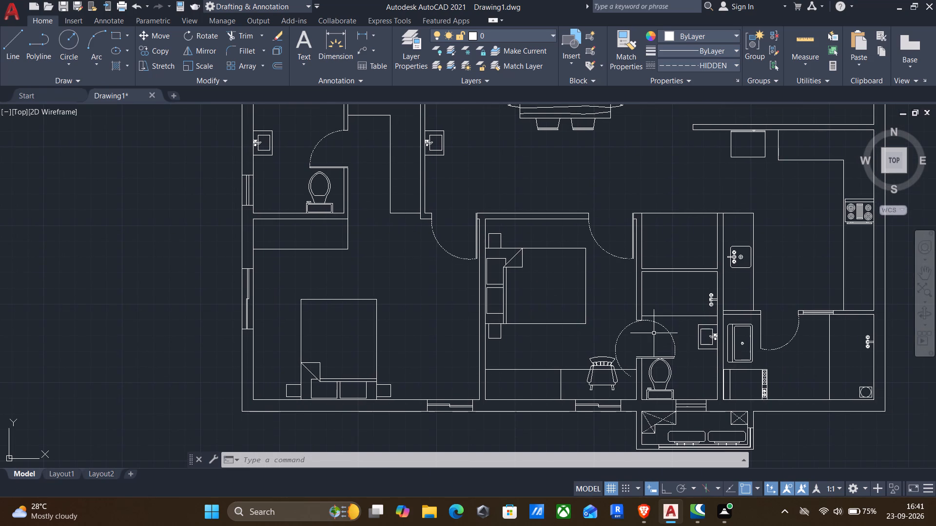
pyautogui.moveTo(730, 356); pyautogui.dragTo(709, 342, button='middle')
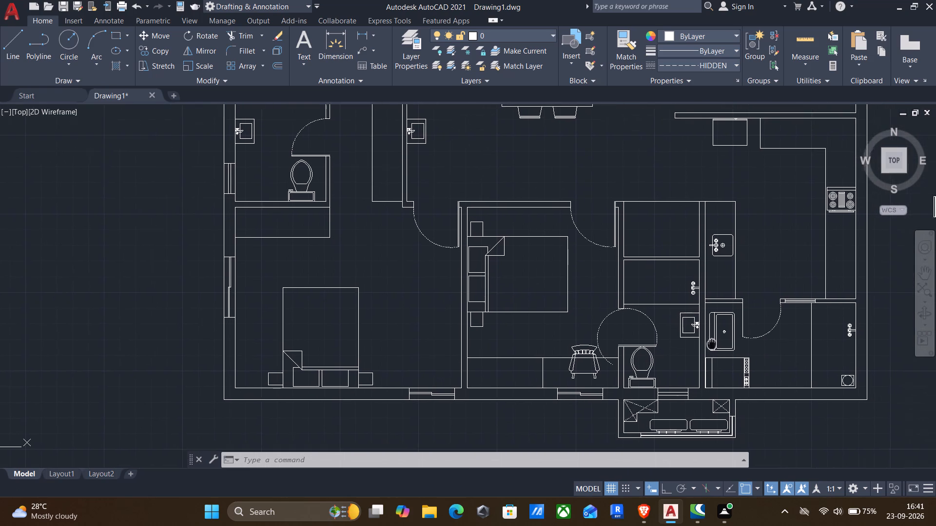
pyautogui.moveTo(709, 342); pyautogui.dragTo(687, 335, button='middle')
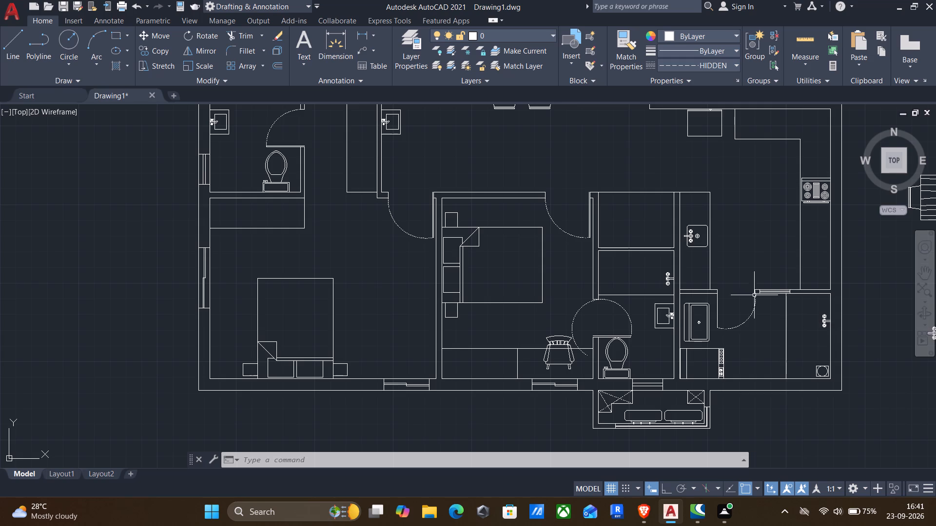
pyautogui.scroll(-1, 628, 221)
pyautogui.moveTo(608, 205); pyautogui.dragTo(643, 373, button='middle')
pyautogui.scroll(-1, 643, 375)
pyautogui.scroll(-2, 640, 285)
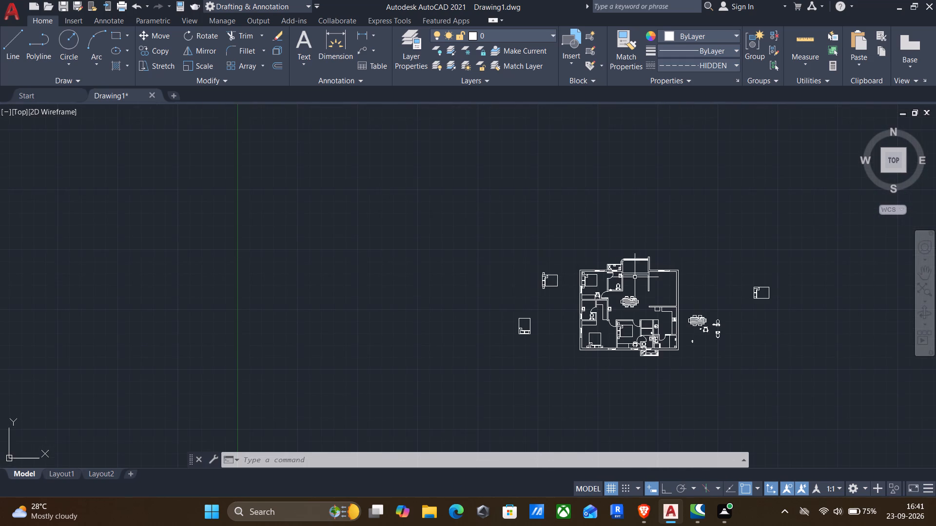
pyautogui.scroll(4, 603, 274)
pyautogui.moveTo(642, 380); pyautogui.dragTo(619, 232, button='middle')
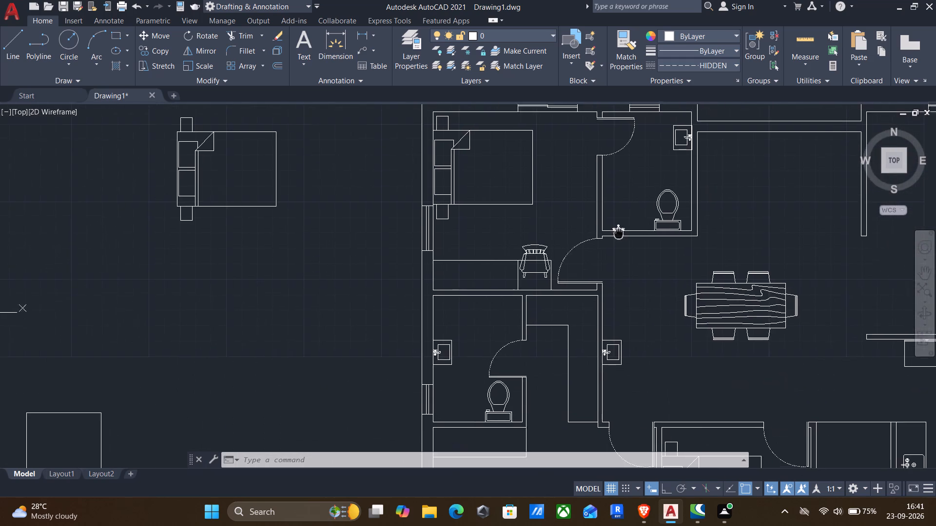
pyautogui.moveTo(619, 232); pyautogui.dragTo(617, 231, button='middle')
# Copy the spare shower mixer block east of the plan onto the west bathroom's west wall, north of the washbasin.
pyautogui.scroll(-2, 587, 275)
pyautogui.moveTo(585, 331); pyautogui.dragTo(409, 255, button='middle')
pyautogui.scroll(3, 612, 344)
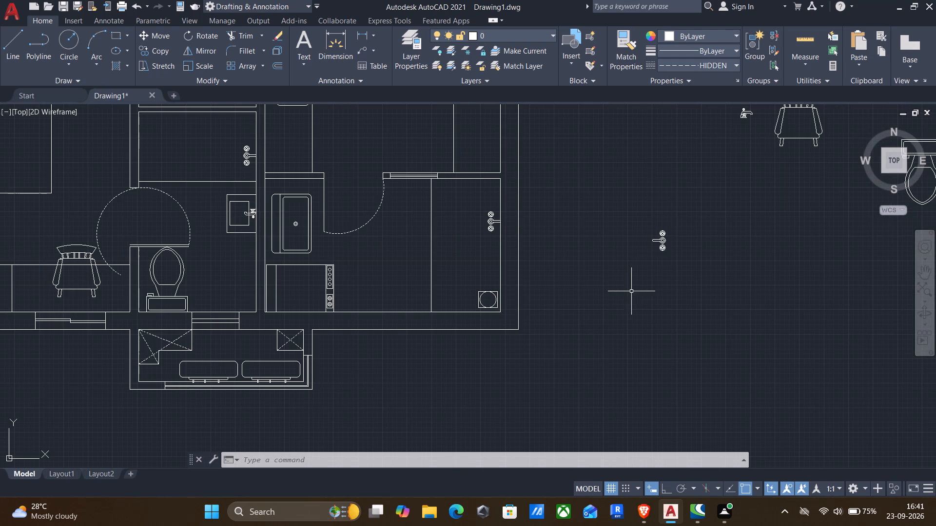
pyautogui.click(652, 237)
pyautogui.click(678, 290)
pyautogui.moveTo(680, 292); pyautogui.dragTo(679, 285)
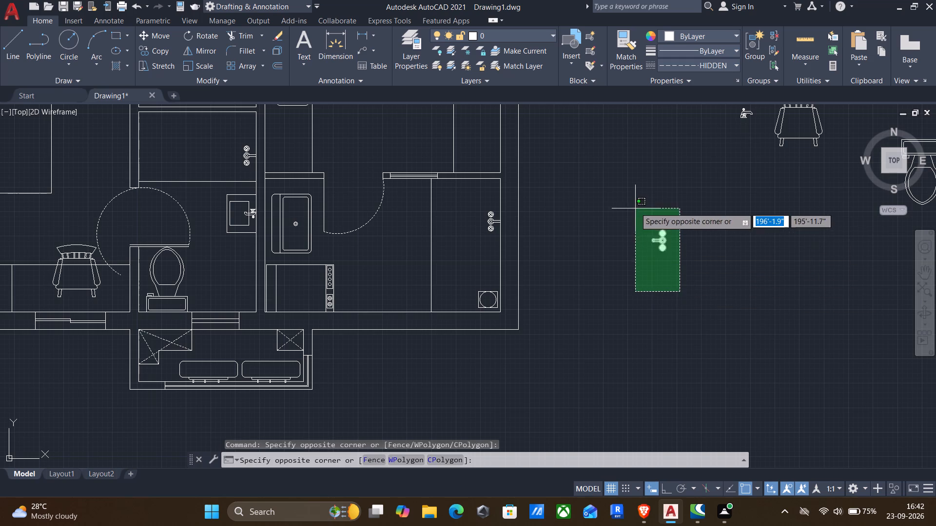
pyautogui.click(636, 207)
pyautogui.write('co')
pyautogui.press('Return')
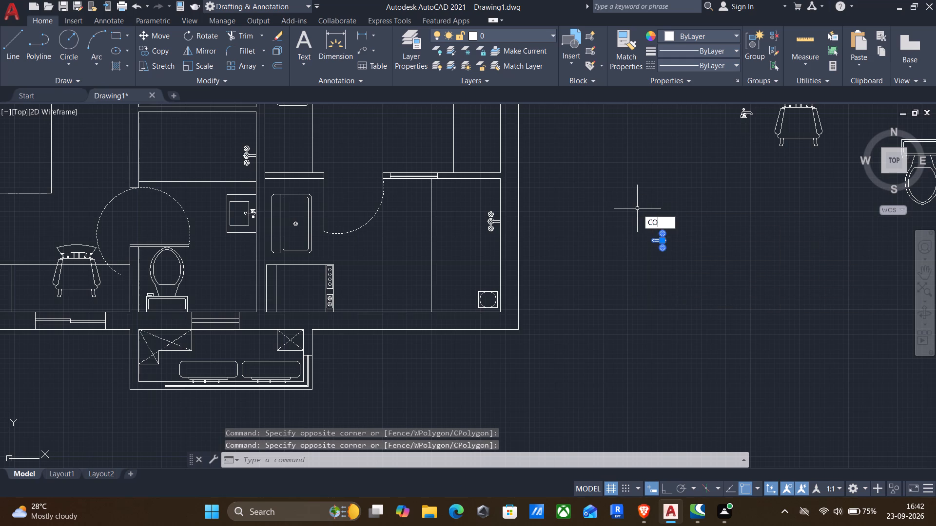
pyautogui.scroll(3, 640, 234)
pyautogui.click(680, 264)
pyautogui.scroll(-3, 663, 266)
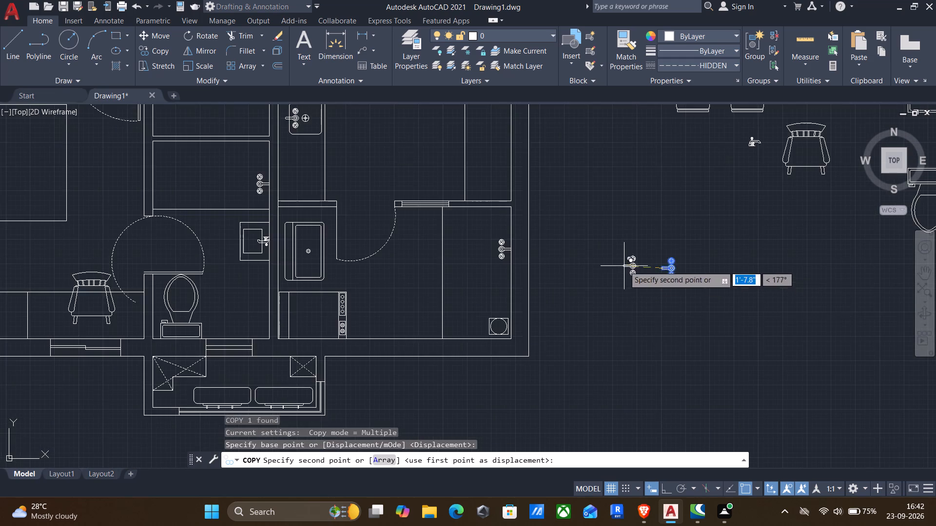
pyautogui.moveTo(624, 266); pyautogui.dragTo(752, 301, button='middle')
pyautogui.scroll(-3, 766, 323)
pyautogui.scroll(3, 482, 276)
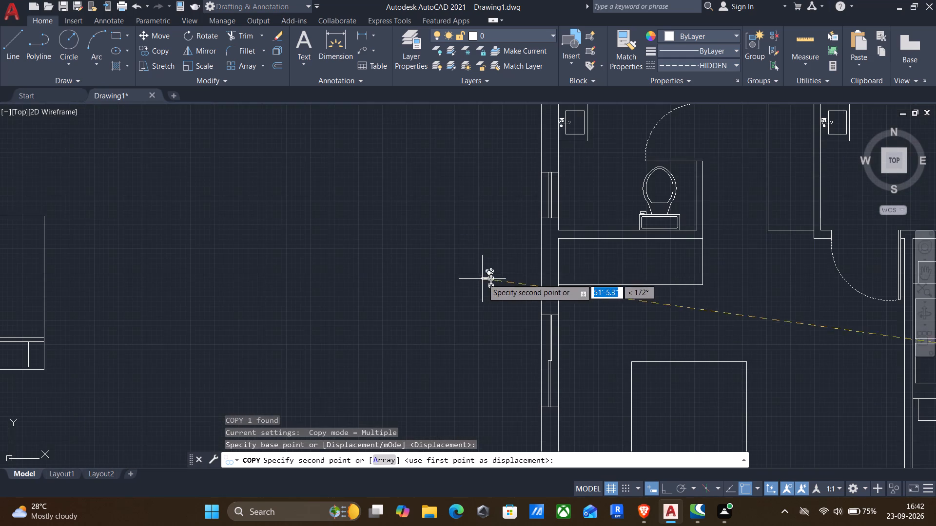
pyautogui.moveTo(506, 246); pyautogui.dragTo(480, 357, button='middle')
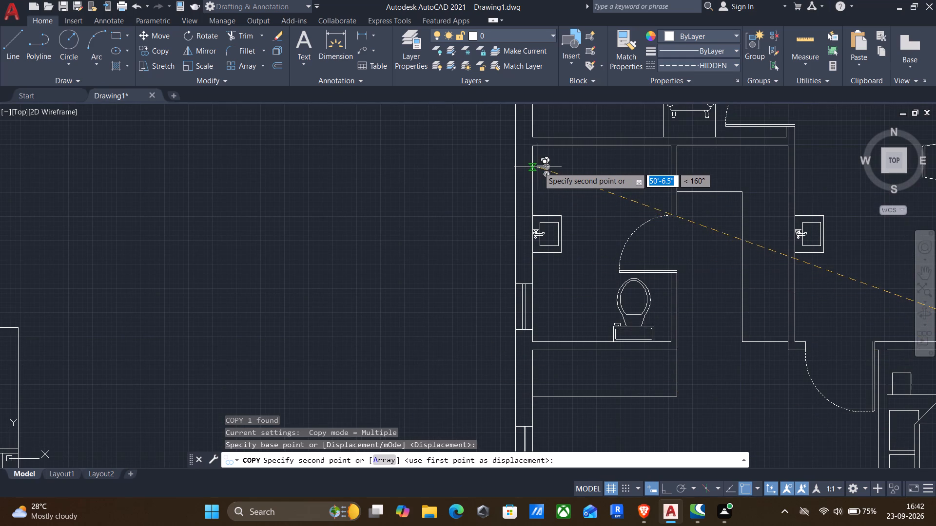
pyautogui.click(537, 175)
pyautogui.scroll(-1, 544, 192)
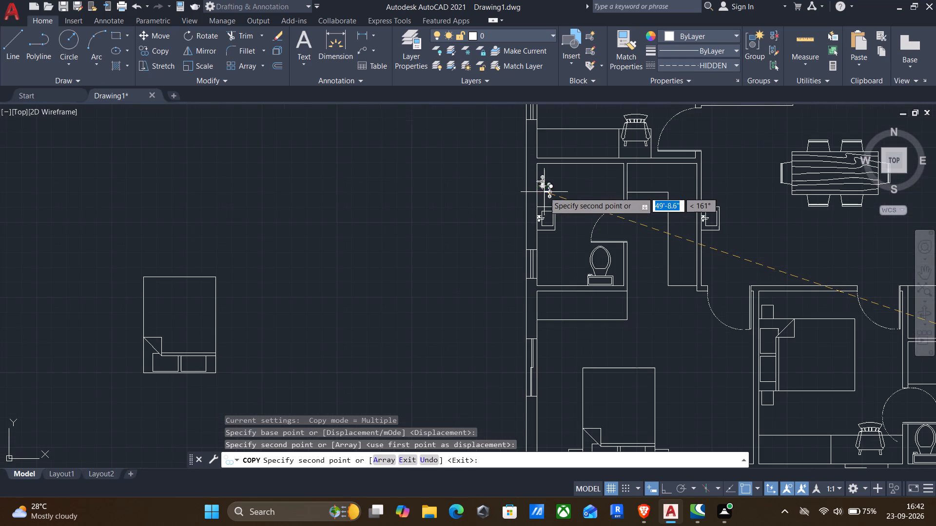
pyautogui.press('Escape')
# Draw a rectangle about 2' by 2' in the recess north of the dining table, just below its north wall.
pyautogui.scroll(-2, 481, 263)
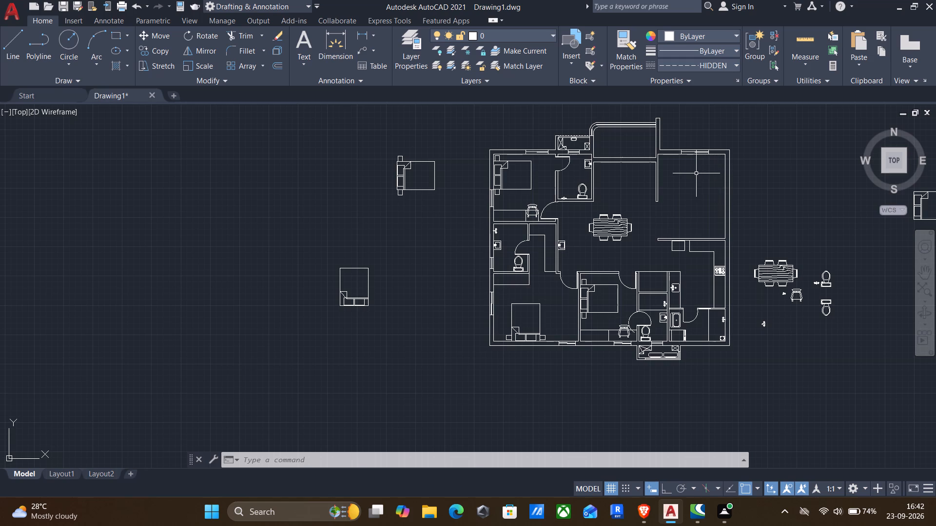
pyautogui.moveTo(672, 176); pyautogui.dragTo(526, 195, button='middle')
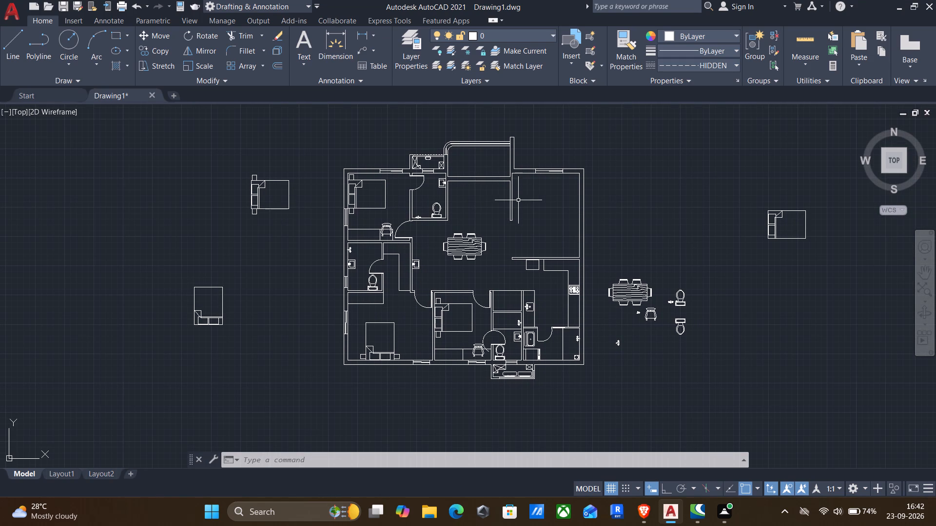
pyautogui.scroll(3, 496, 203)
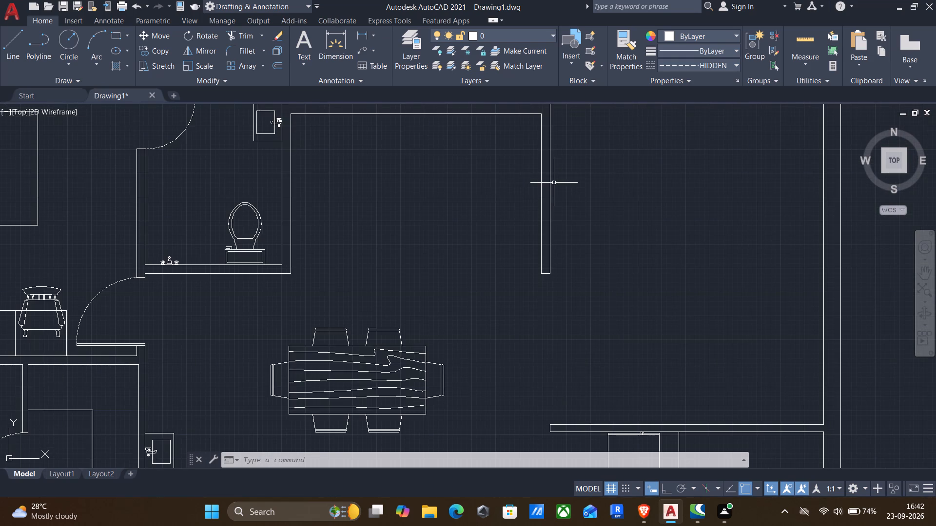
pyautogui.scroll(-1, 554, 182)
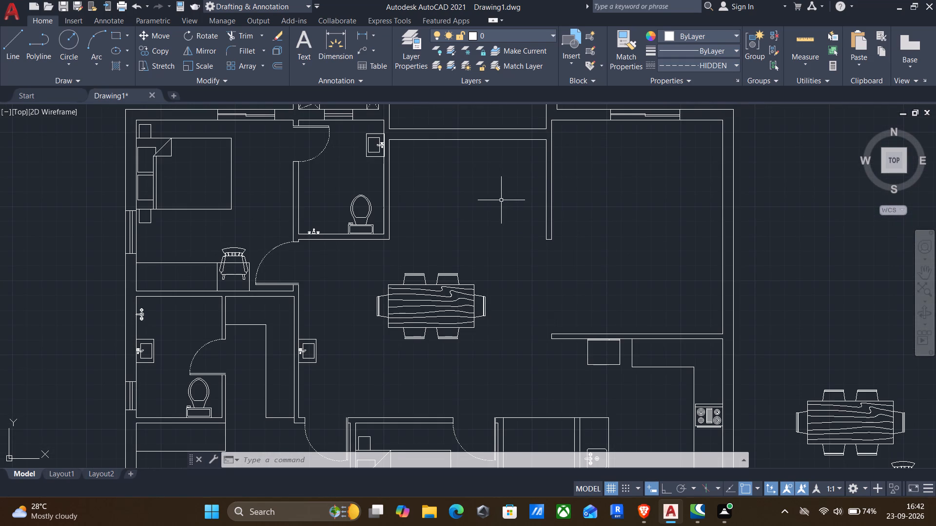
pyautogui.write('rec')
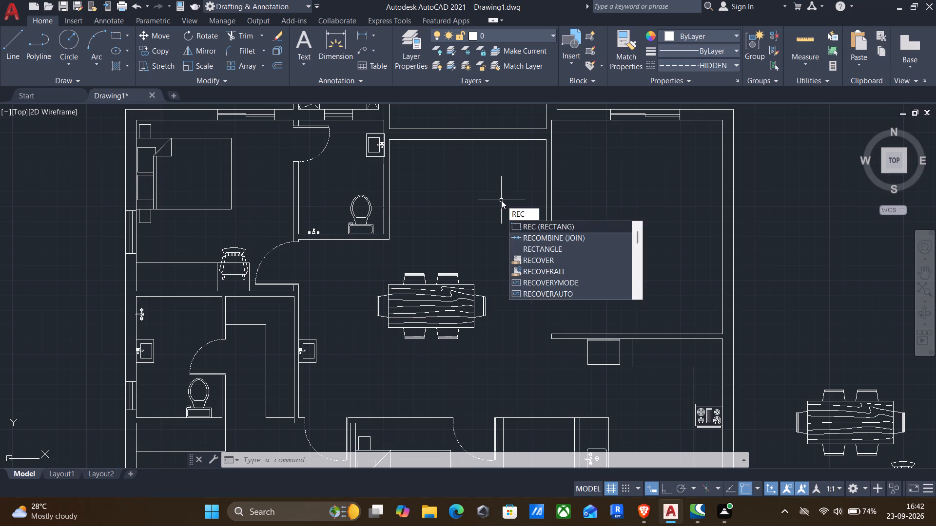
pyautogui.press('Return')
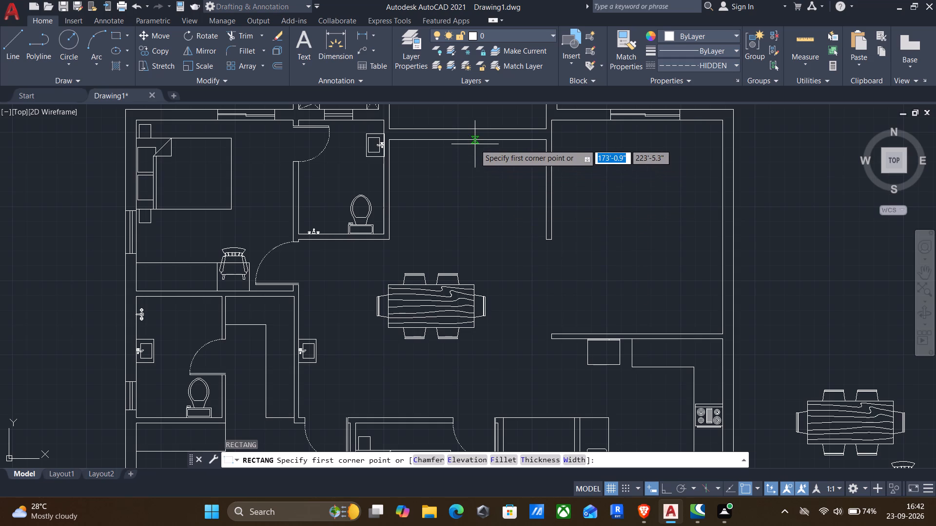
pyautogui.click(475, 148)
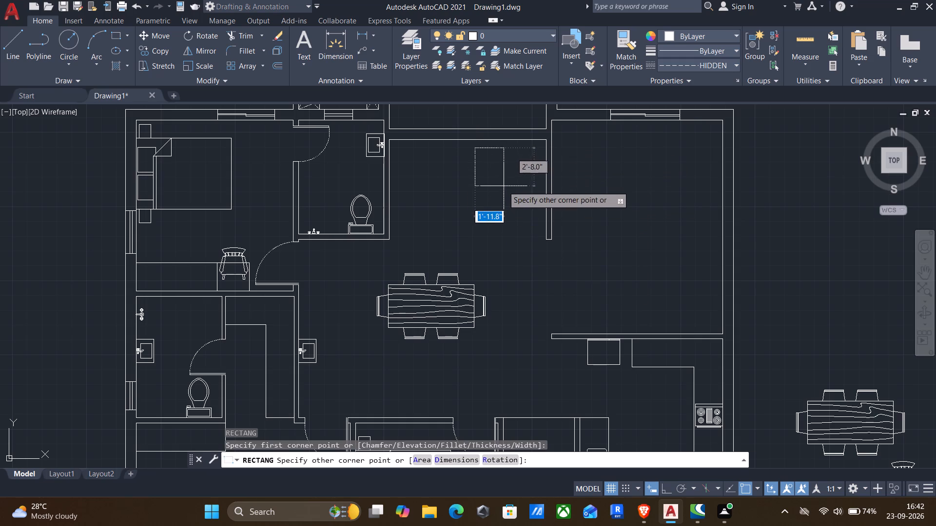
pyautogui.scroll(1, 511, 181)
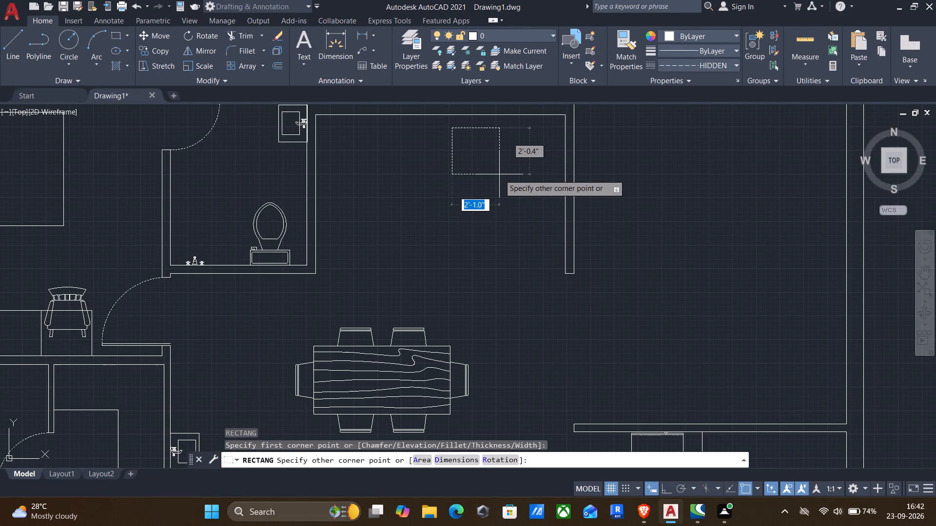
pyautogui.click(497, 174)
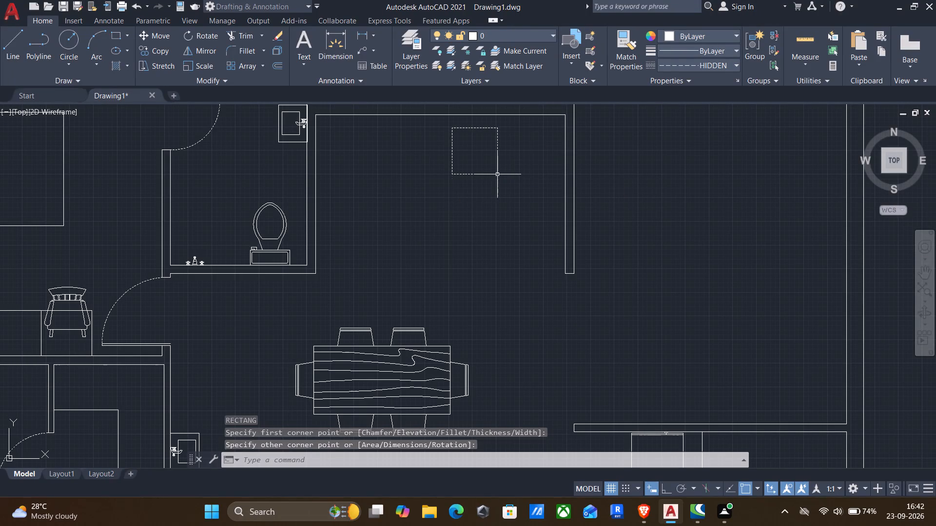
# Offset the new square outward by 3".
pyautogui.click(487, 174)
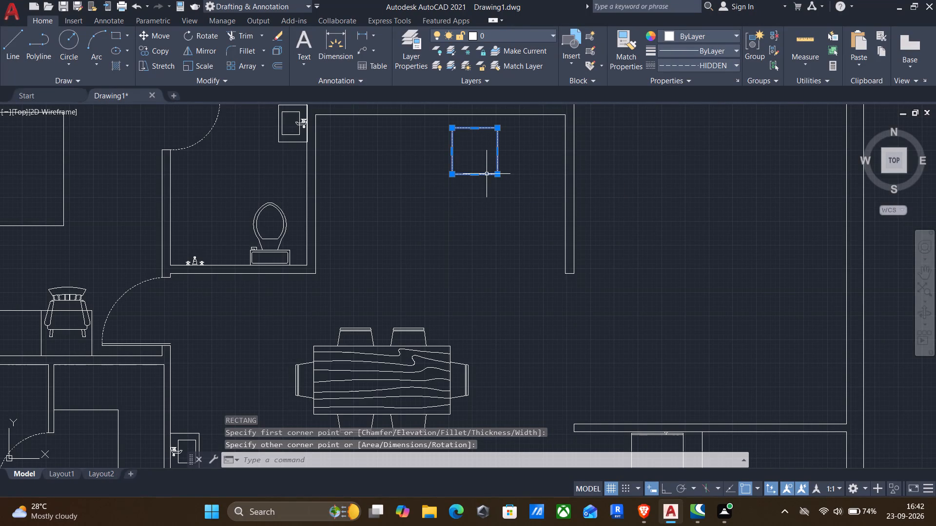
pyautogui.press('o')
pyautogui.press('Return')
pyautogui.click(485, 176)
pyautogui.click(480, 225)
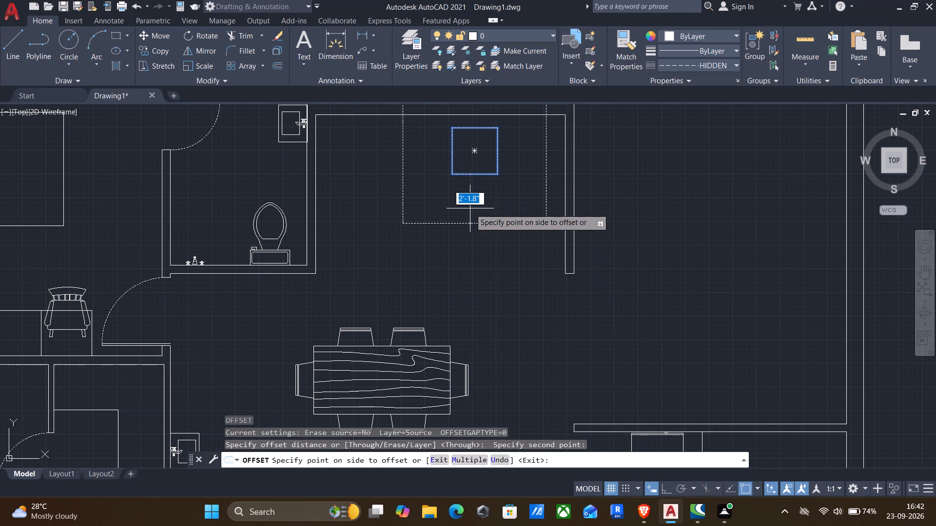
pyautogui.write('3"')
pyautogui.press('Return')
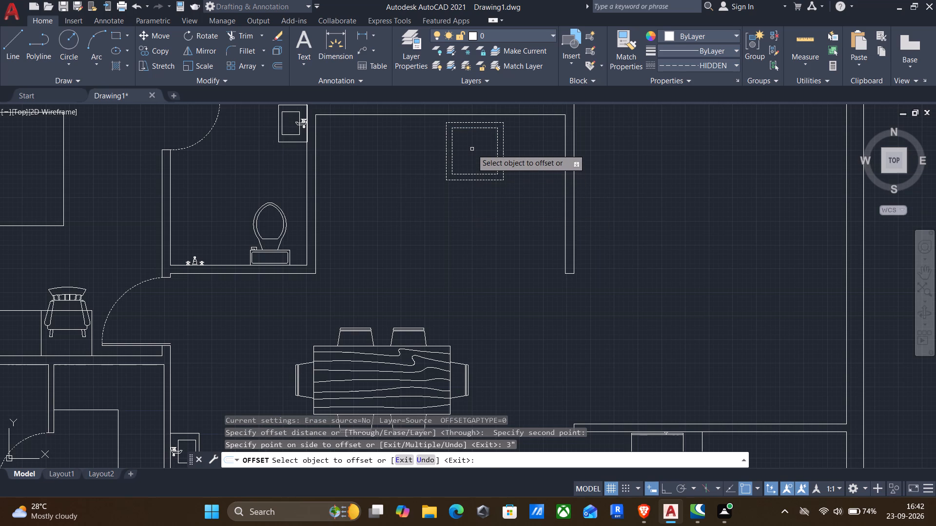
pyautogui.press('Return')
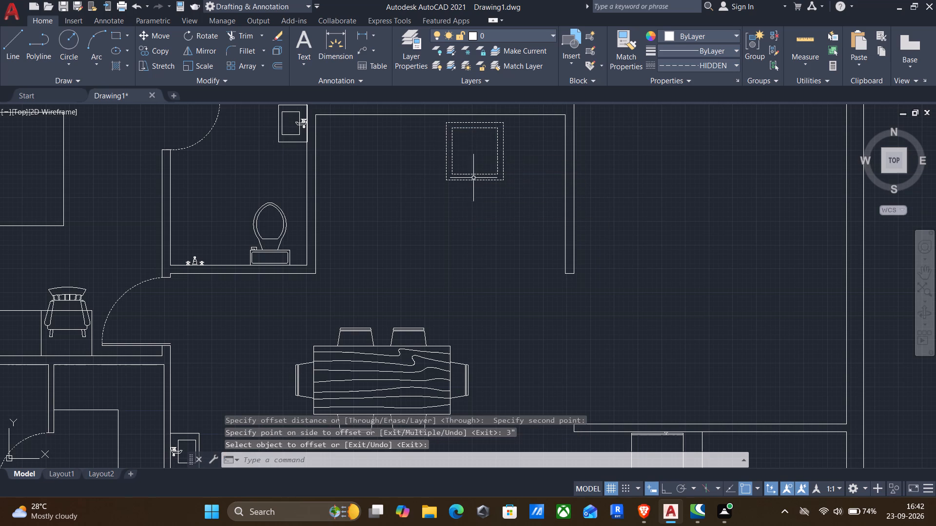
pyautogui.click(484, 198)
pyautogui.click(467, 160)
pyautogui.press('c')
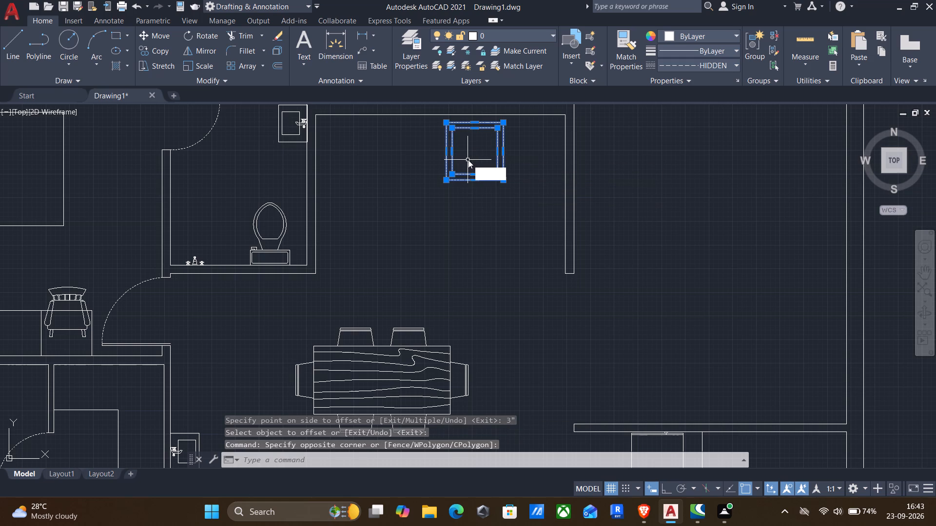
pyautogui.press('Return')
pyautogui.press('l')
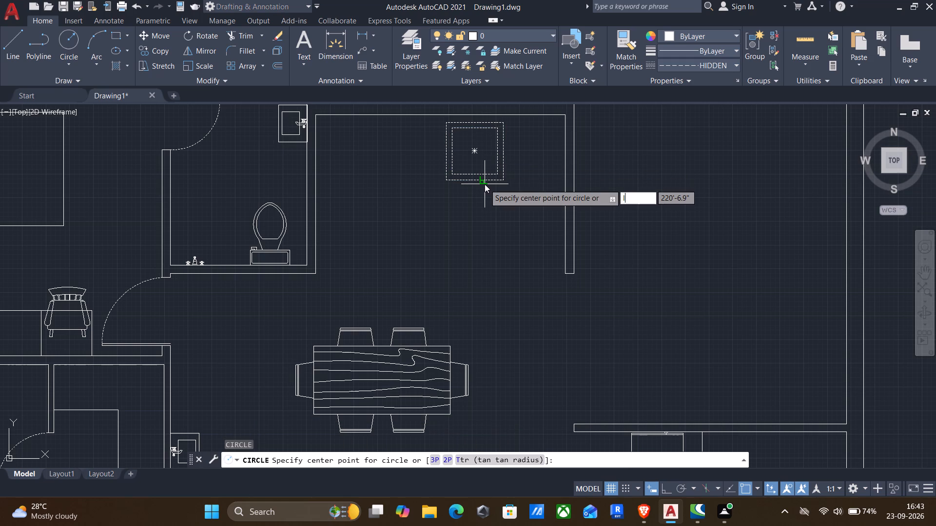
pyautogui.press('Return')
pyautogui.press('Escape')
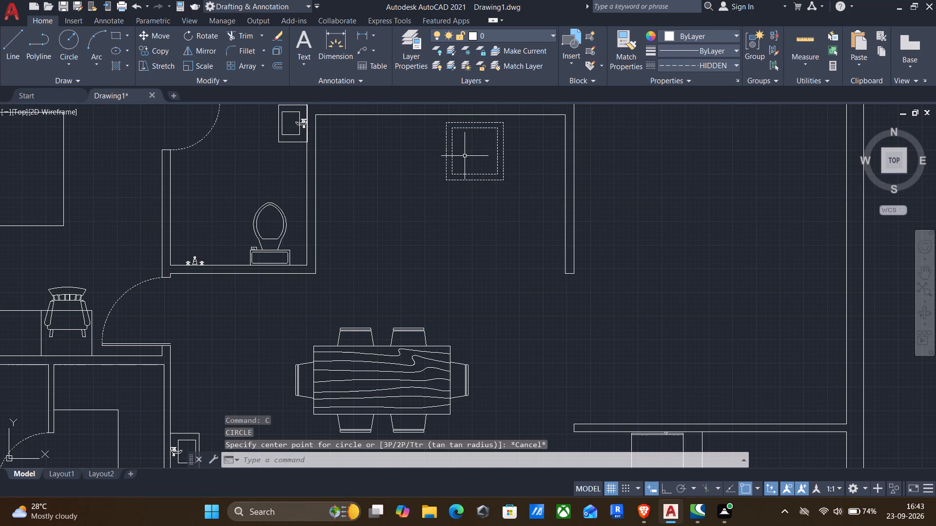
# With Ortho on, join the inner and outer squares with short horizontal lines at the midpoints of their west and east sides.
pyautogui.press('l')
pyautogui.press('Return')
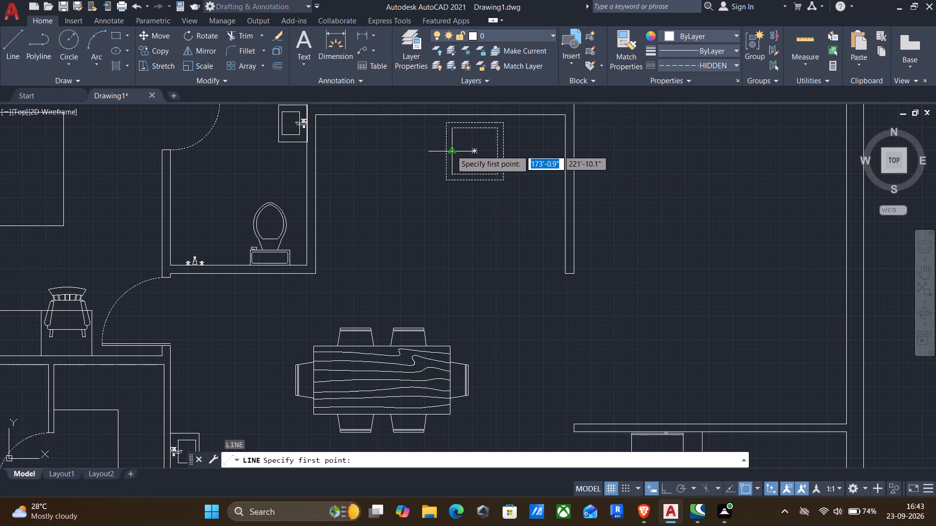
pyautogui.click(451, 150)
pyautogui.scroll(3, 435, 150)
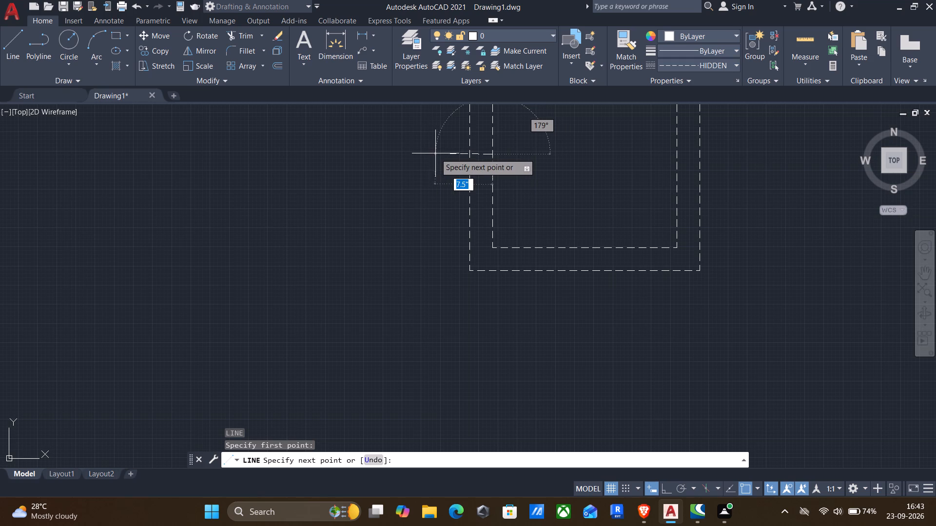
pyautogui.press('F8')
pyautogui.click(467, 154)
pyautogui.press('Return')
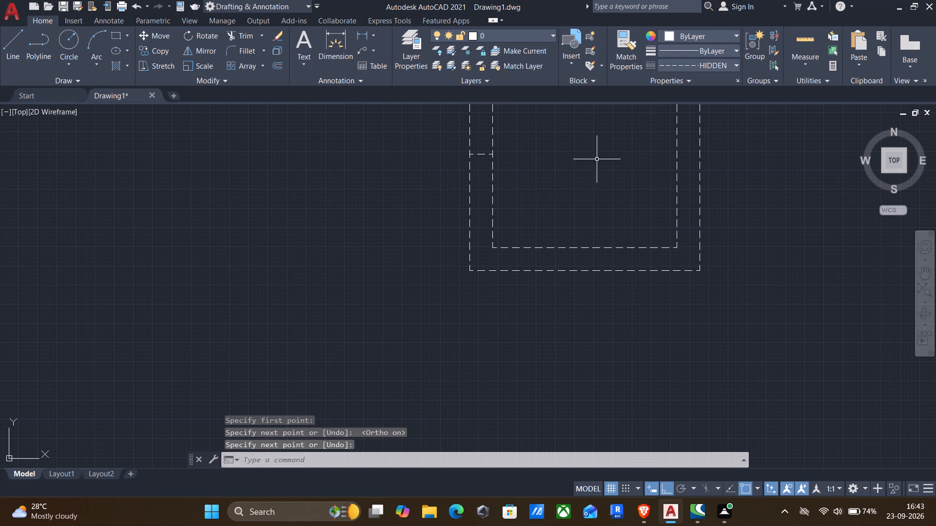
pyautogui.press('Return')
pyautogui.click(676, 155)
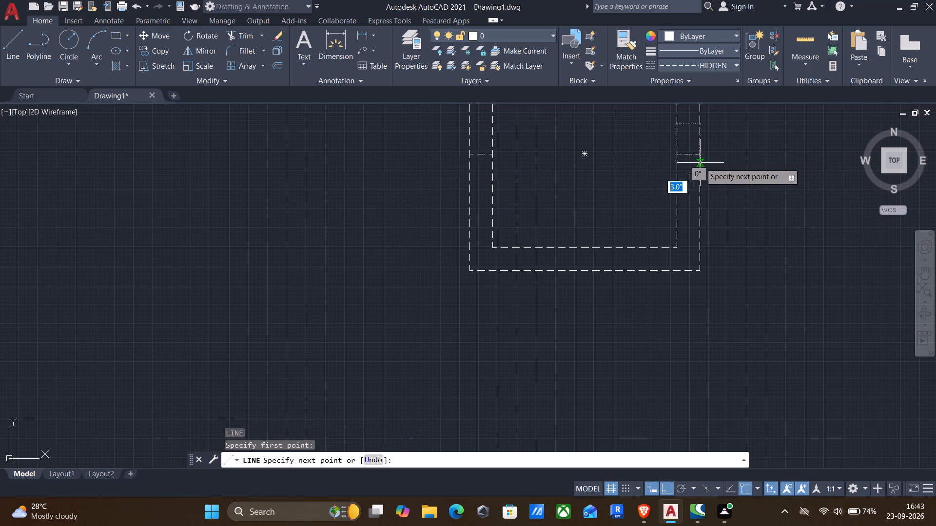
pyautogui.click(702, 158)
pyautogui.press('Return')
# Fillet the two north corners of the inner square with a 2" radius.
pyautogui.scroll(-3, 702, 158)
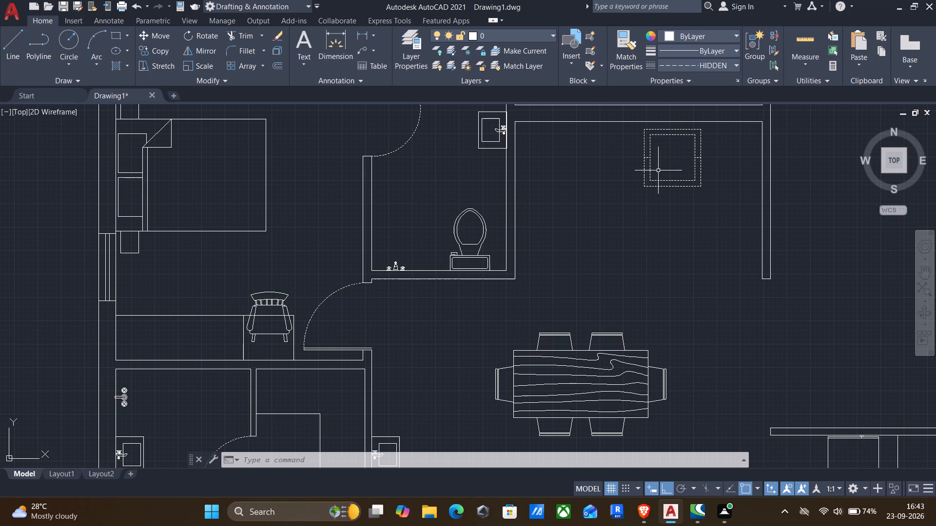
pyautogui.press('f')
pyautogui.press('Return')
pyautogui.press('r')
pyautogui.press('Return')
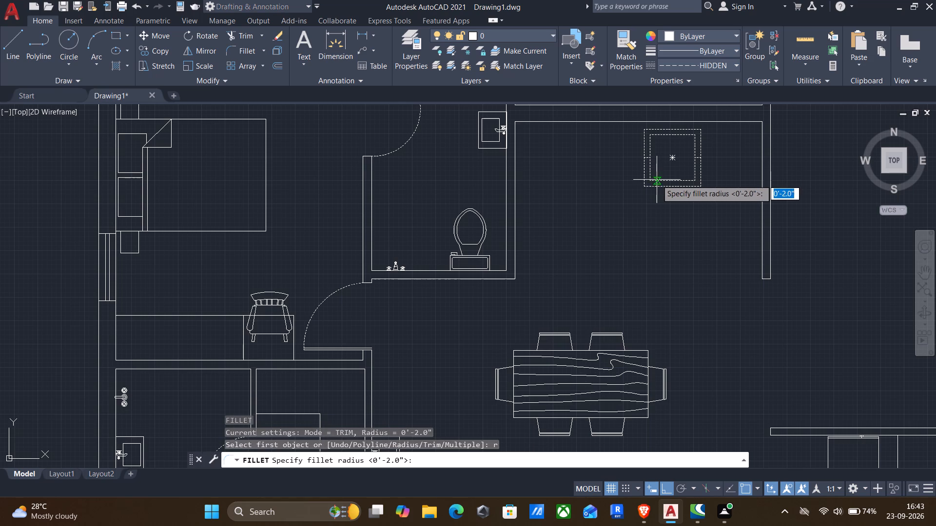
pyautogui.press('2')
pyautogui.hotkey('shift', '"')
pyautogui.press('Return')
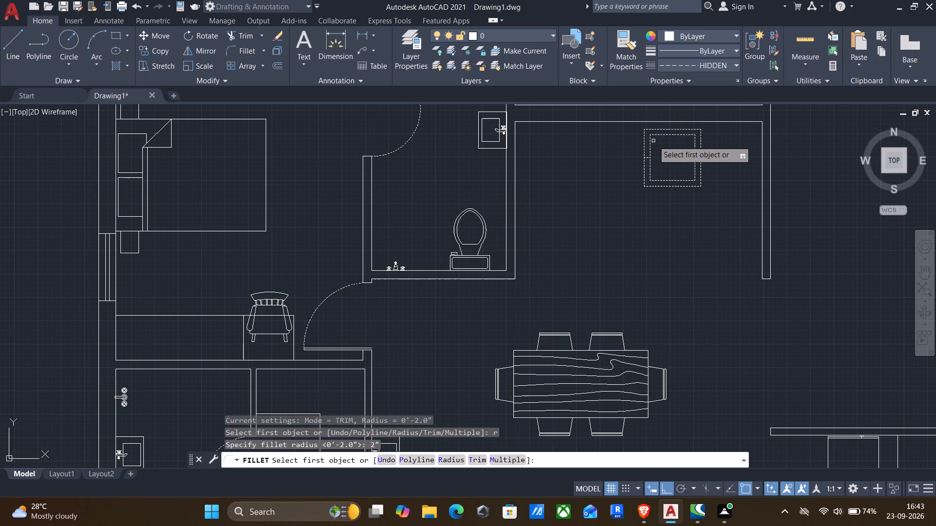
pyautogui.click(649, 145)
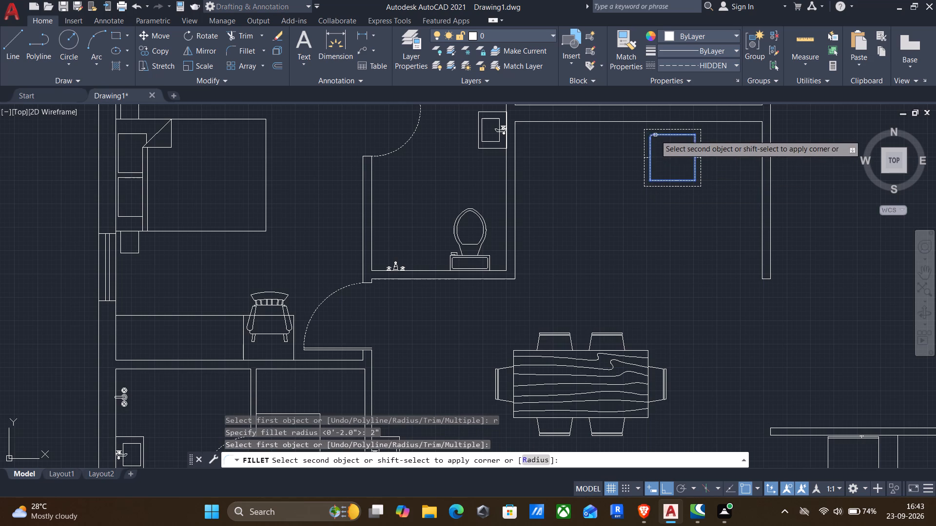
pyautogui.click(657, 136)
pyautogui.press('Return')
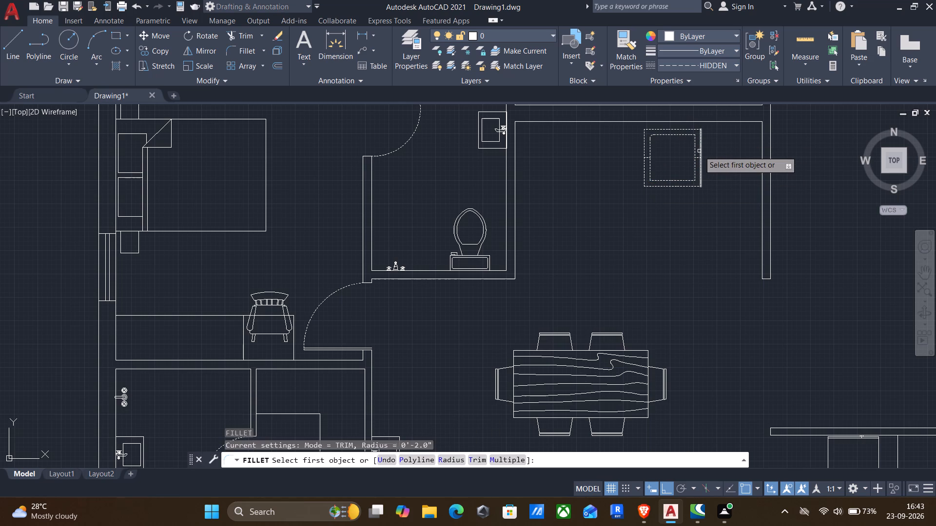
pyautogui.click(695, 142)
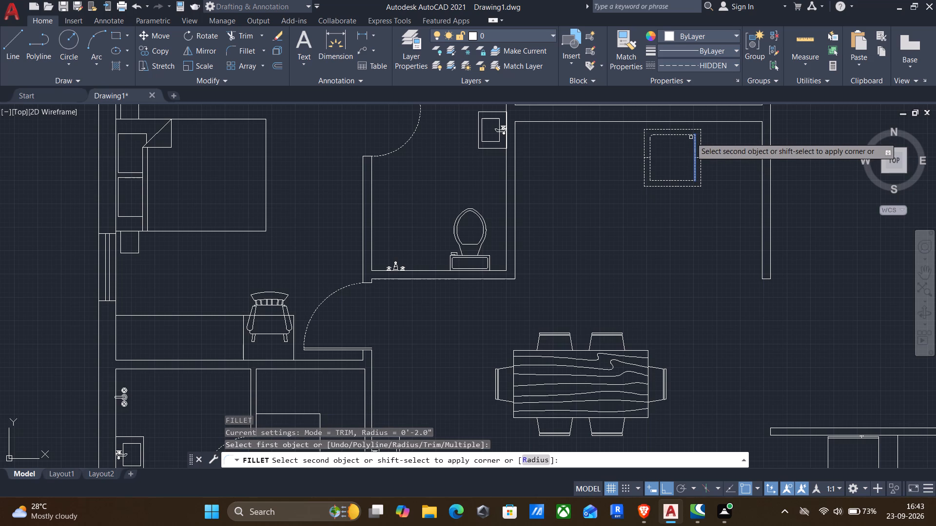
pyautogui.click(676, 136)
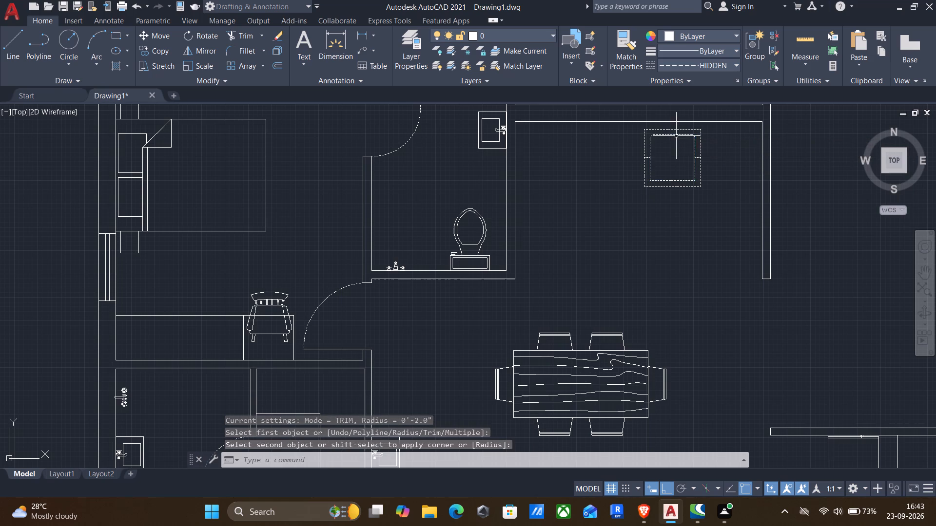
# Fillet the two north corners of the outer square with the same 2" radius.
pyautogui.press('Return')
pyautogui.click(701, 141)
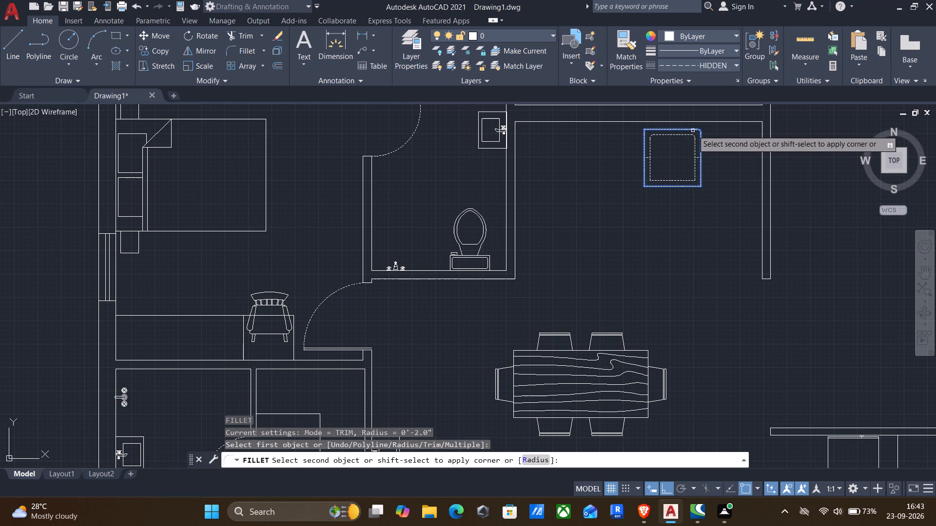
pyautogui.click(692, 130)
pyautogui.press('Return')
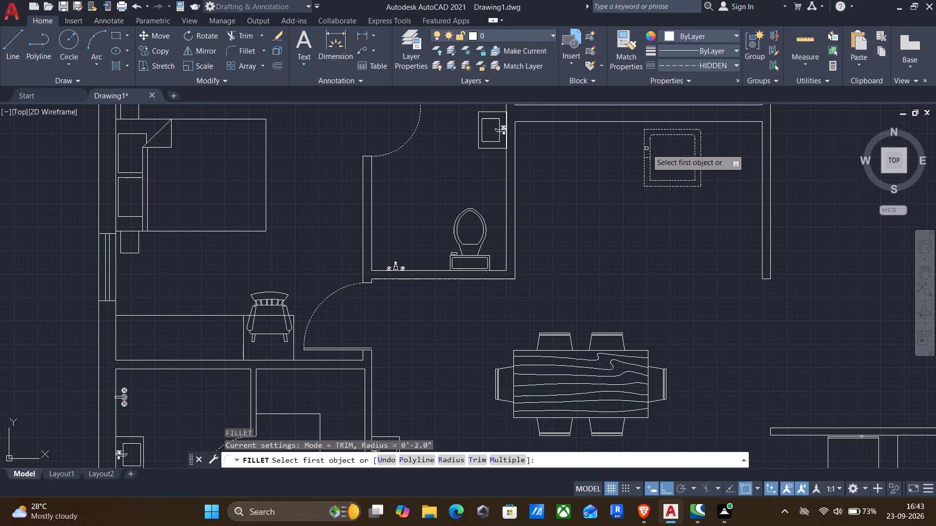
pyautogui.click(644, 151)
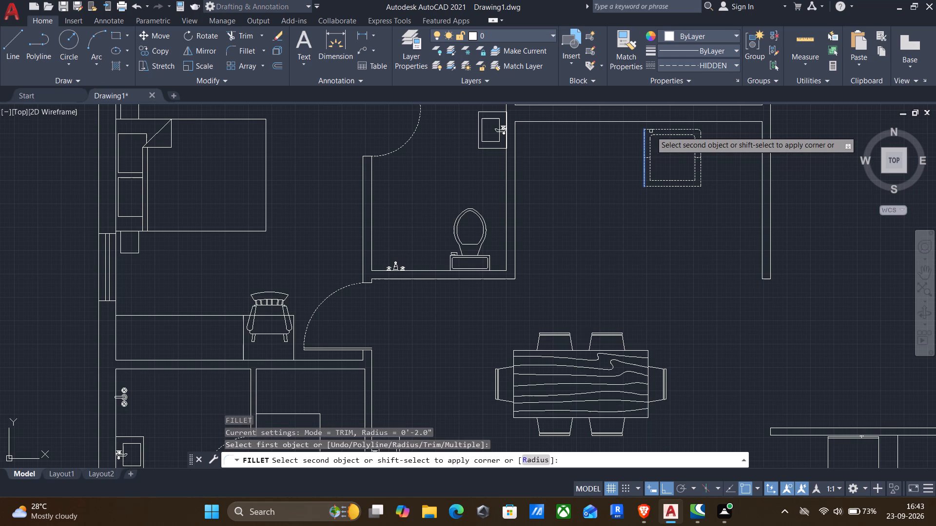
pyautogui.click(654, 130)
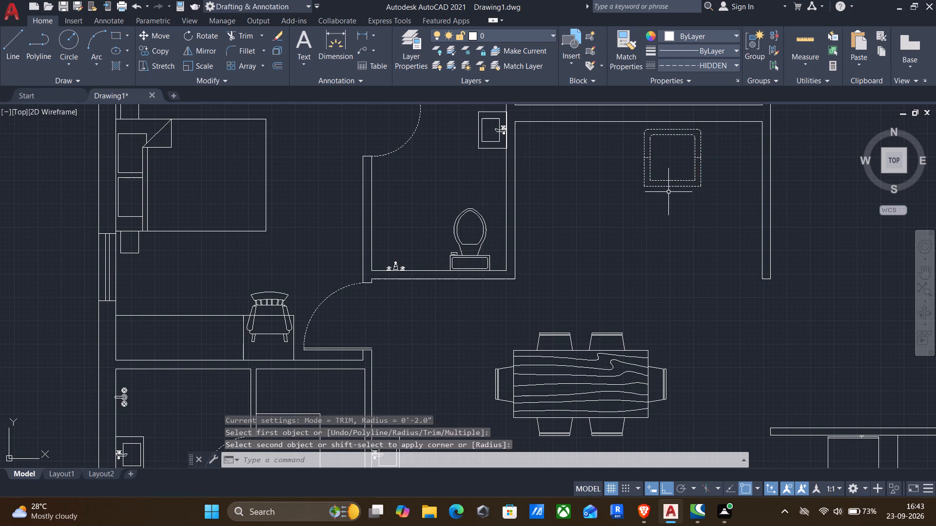
# Draw a three-point arc bulging below the west connecting line, from the inner square through the outer square, ending about 2.1" farther north.
pyautogui.scroll(2, 663, 167)
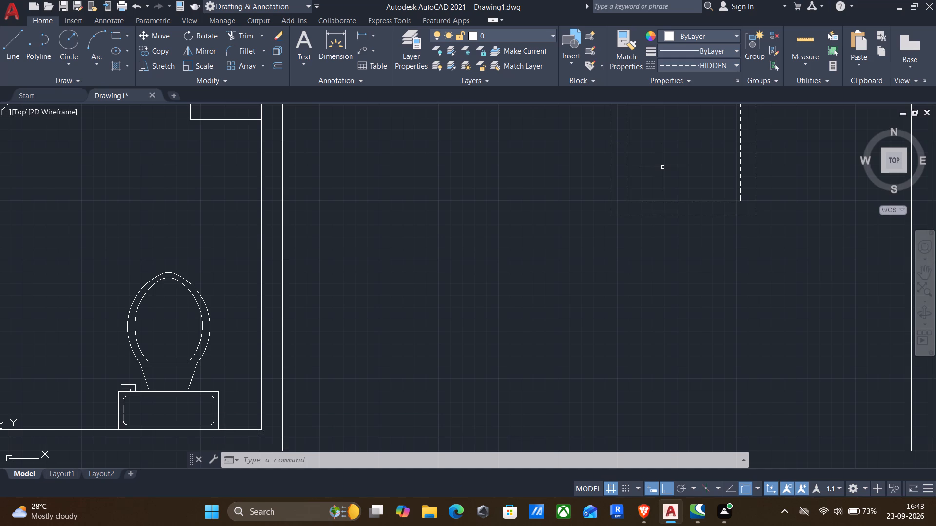
pyautogui.scroll(-1, 663, 167)
pyautogui.moveTo(669, 197); pyautogui.dragTo(563, 333, button='middle')
pyautogui.middleClick(623, 256)
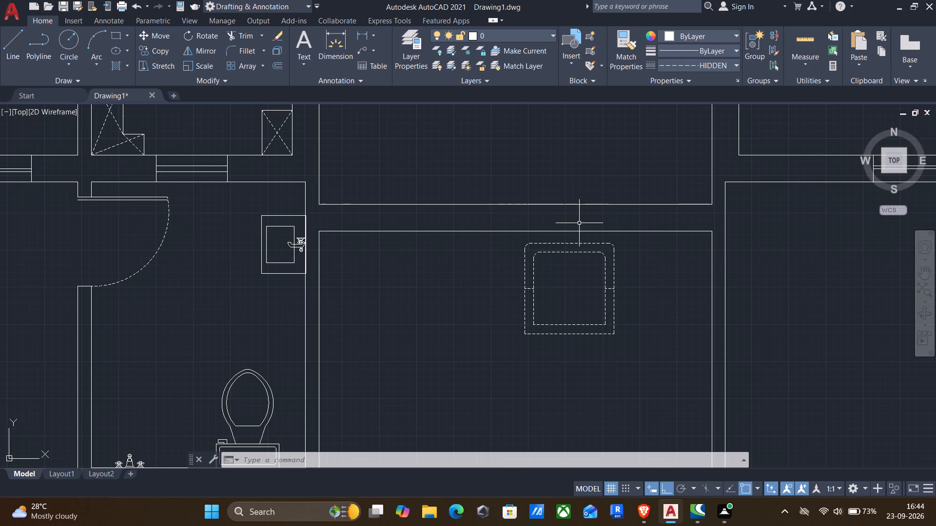
pyautogui.click(90, 41)
pyautogui.scroll(3, 647, 363)
pyautogui.moveTo(324, 155); pyautogui.dragTo(431, 416, button='middle')
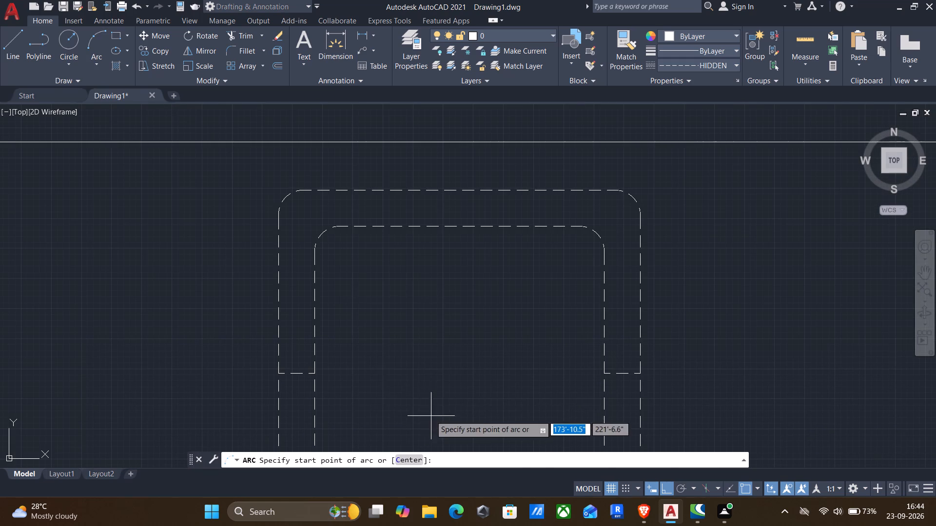
pyautogui.click(315, 375)
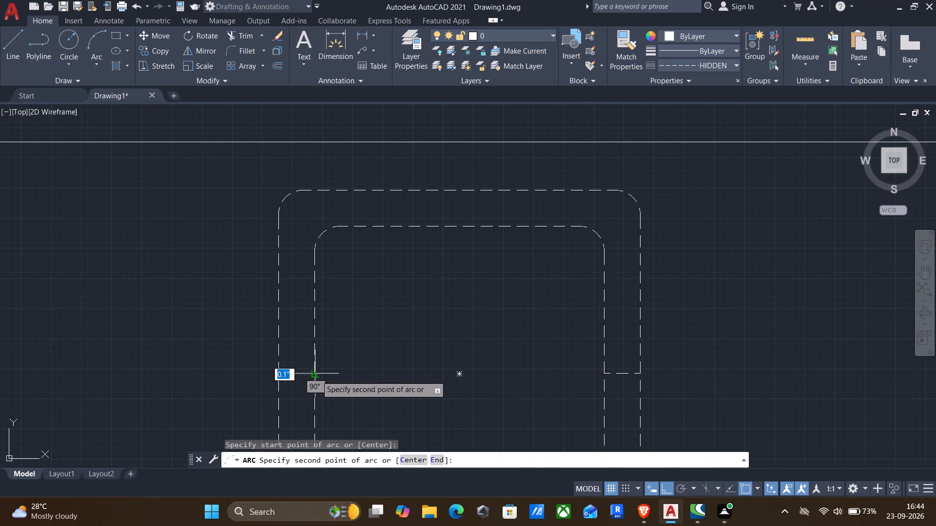
pyautogui.click(275, 375)
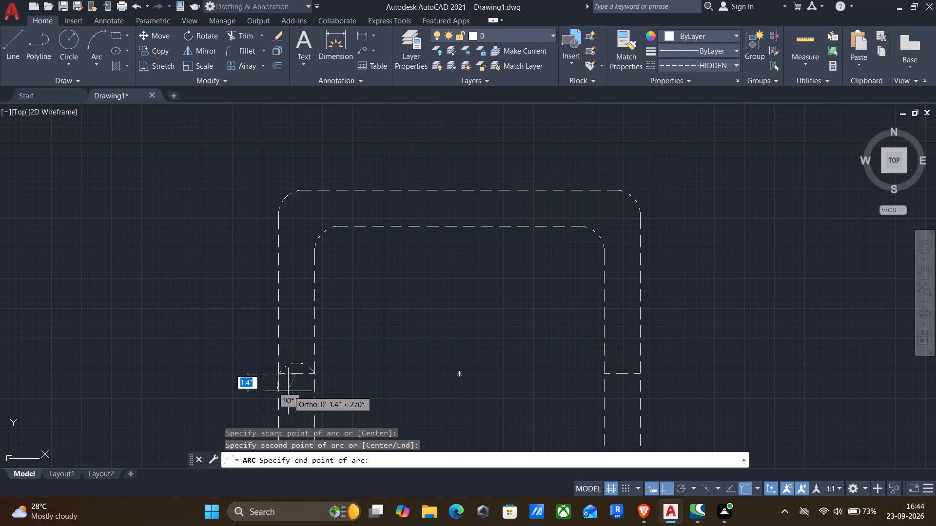
pyautogui.scroll(1, 300, 357)
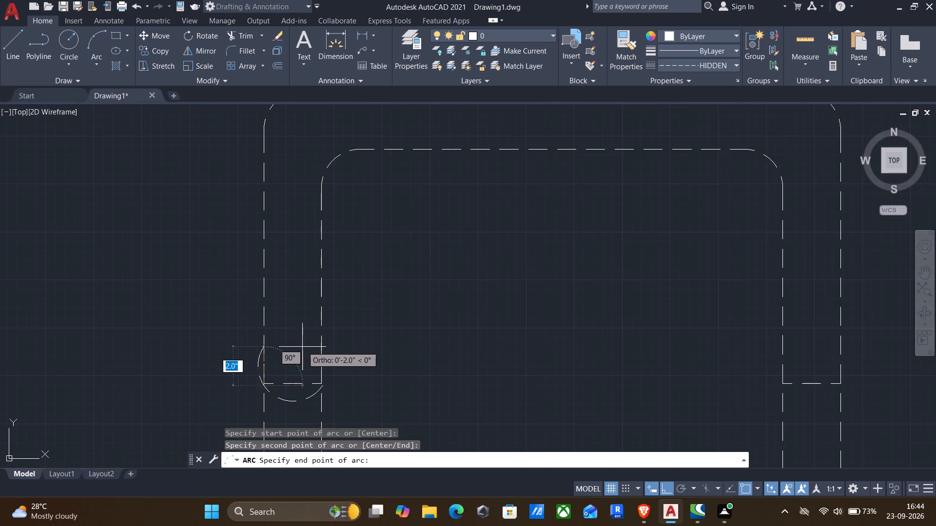
pyautogui.scroll(1, 302, 333)
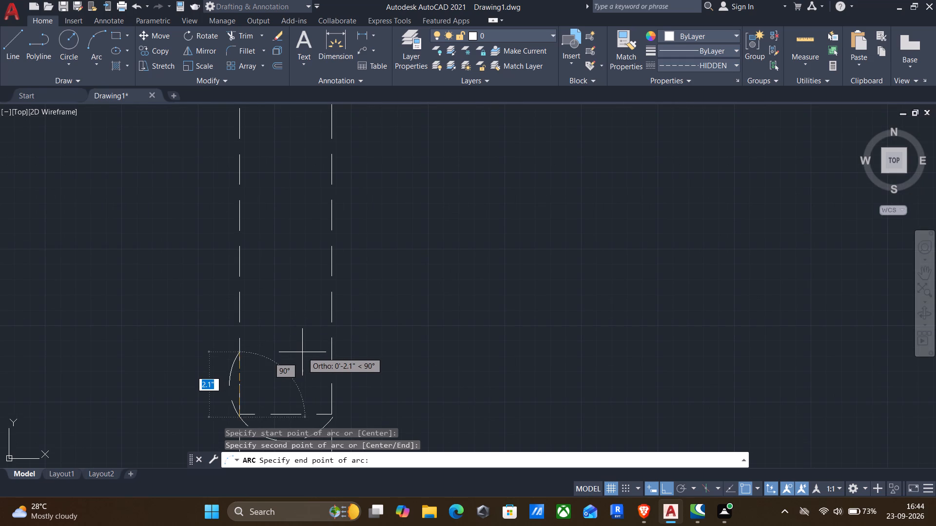
pyautogui.click(302, 352)
pyautogui.scroll(-2, 303, 371)
pyautogui.moveTo(305, 377); pyautogui.dragTo(326, 352, button='middle')
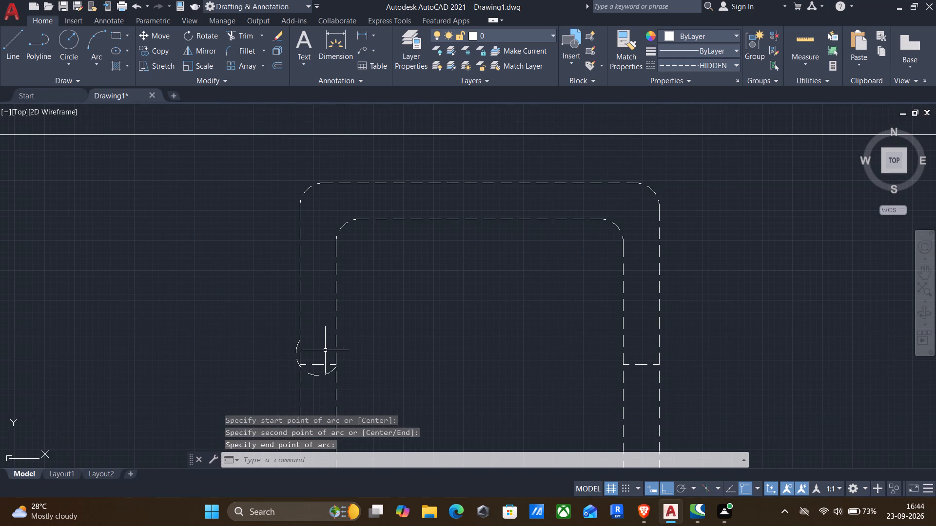
# Trim off the part of the arc that sticks out west of the outer square.
pyautogui.write('tr')
pyautogui.press('Return')
pyautogui.scroll(3, 300, 359)
pyautogui.moveTo(286, 348); pyautogui.dragTo(249, 376)
pyautogui.scroll(-2, 249, 376)
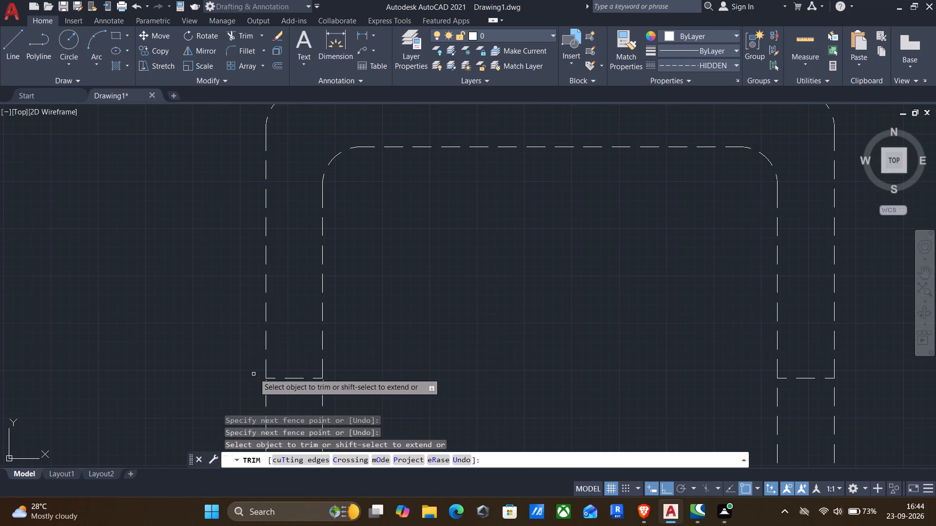
pyautogui.press('Escape')
# Trim away the outer square's west, south and east sides below the short connecting lines, leaving a U-shaped back with arms.
pyautogui.moveTo(281, 394); pyautogui.dragTo(356, 232, button='middle')
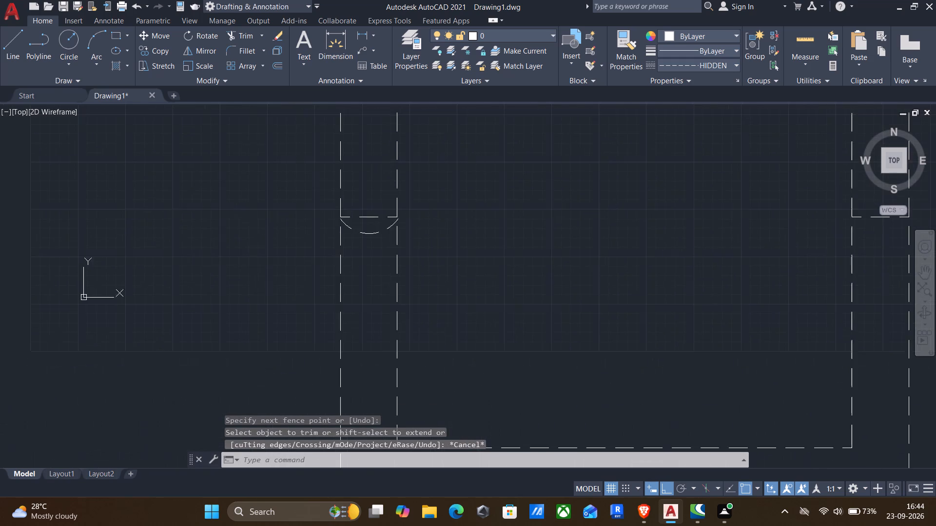
pyautogui.scroll(-2, 360, 223)
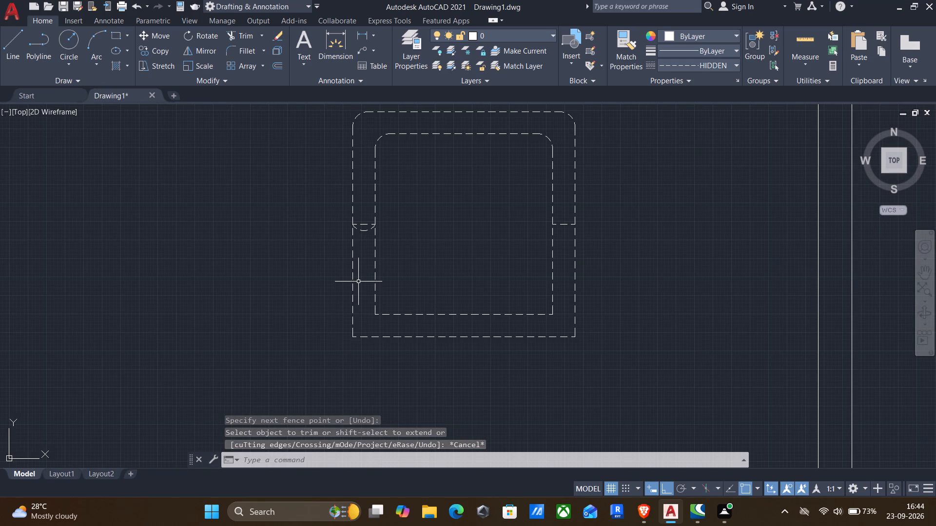
pyautogui.write('tr')
pyautogui.press('Return')
pyautogui.moveTo(358, 282); pyautogui.dragTo(303, 314)
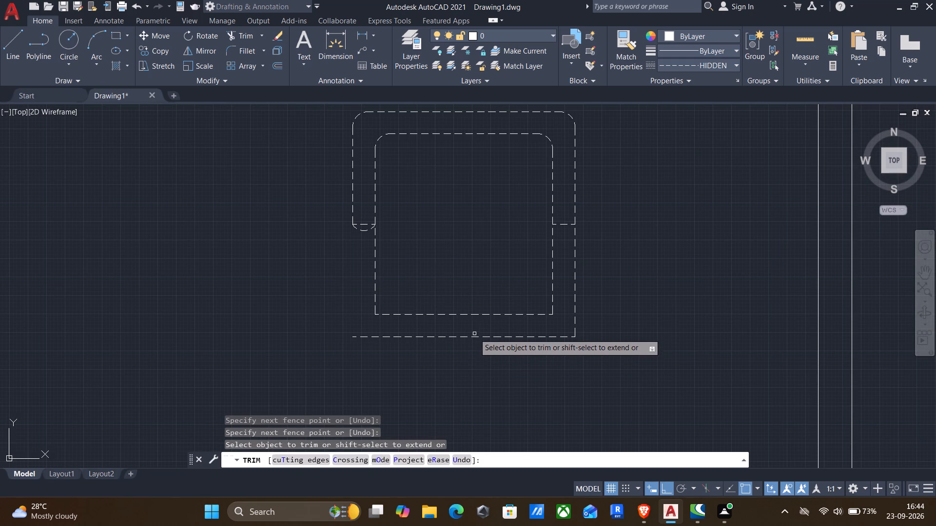
pyautogui.moveTo(473, 331); pyautogui.dragTo(566, 315)
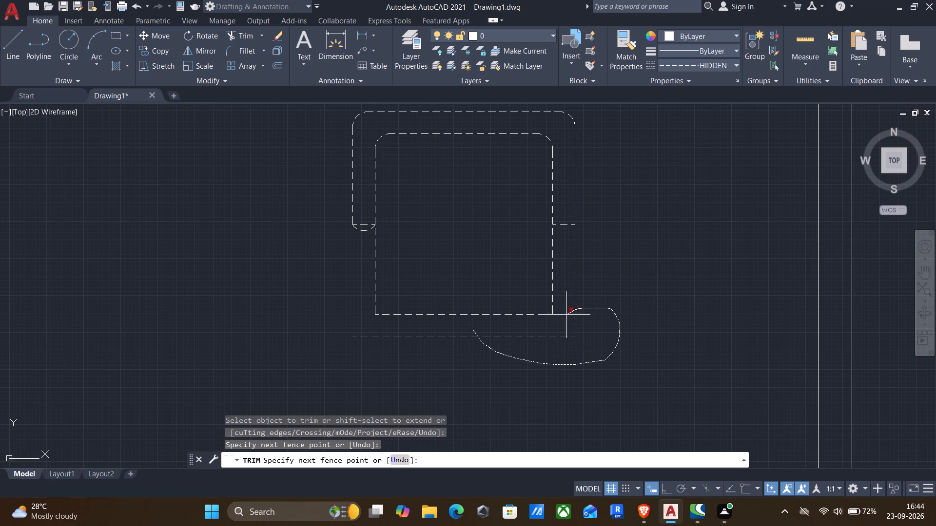
pyautogui.moveTo(566, 315); pyautogui.dragTo(566, 315)
pyautogui.scroll(-2, 565, 316)
pyautogui.moveTo(565, 324); pyautogui.dragTo(556, 330, button='middle')
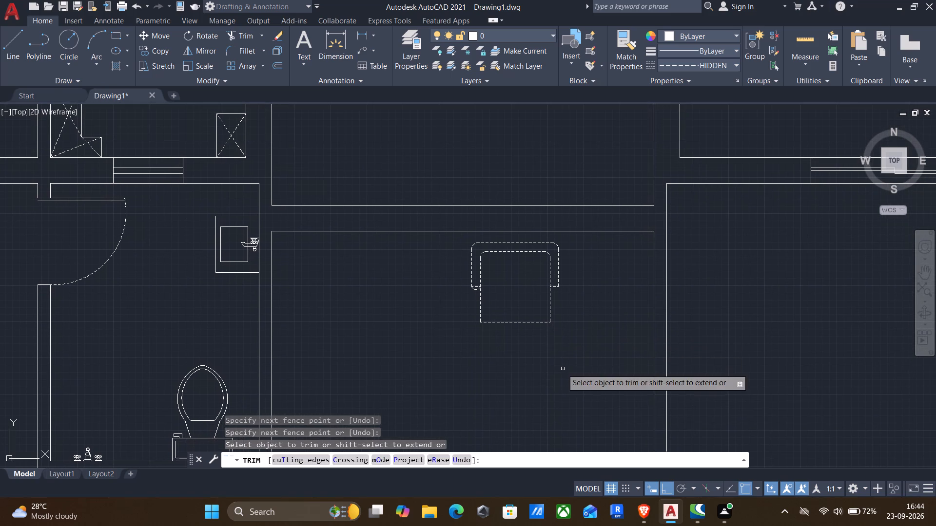
pyautogui.press('Escape')
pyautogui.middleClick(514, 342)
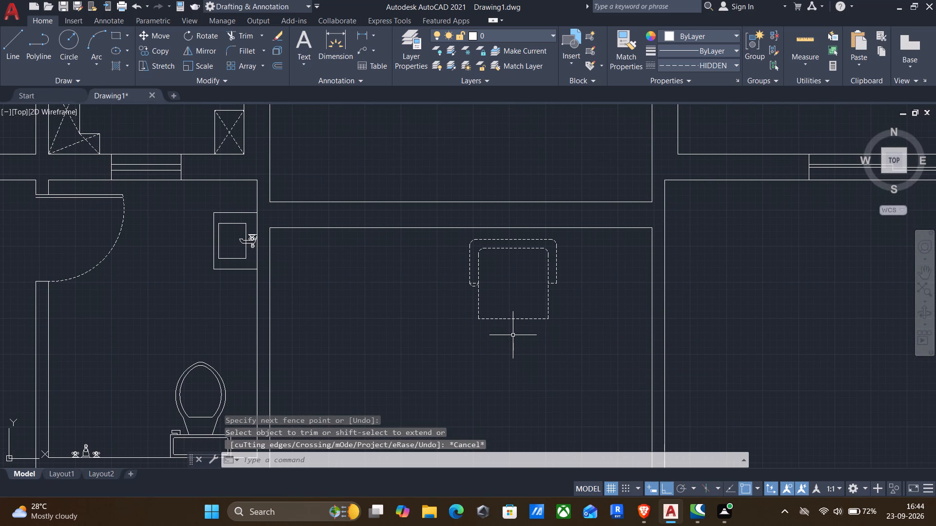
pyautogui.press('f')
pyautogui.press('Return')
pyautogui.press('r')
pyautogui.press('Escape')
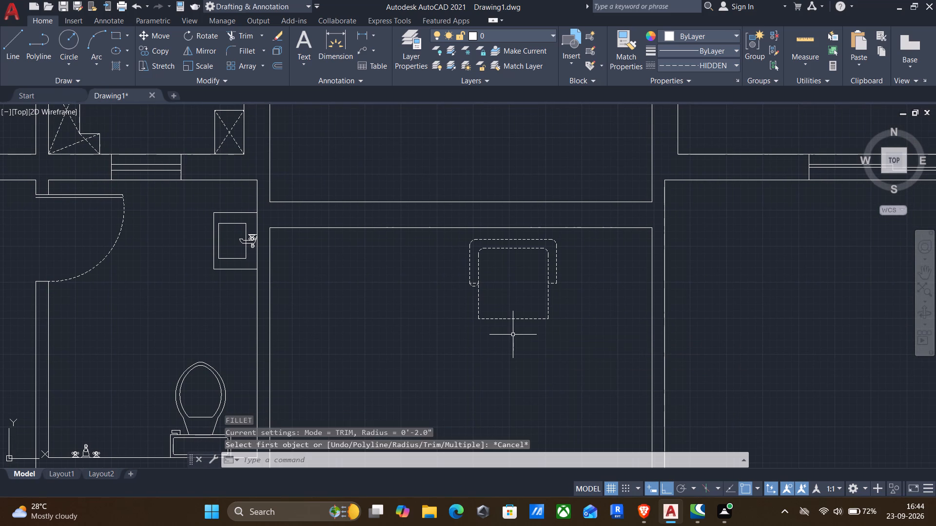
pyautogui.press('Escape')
# Copy the small arc from the west arm's end to the east arm's end, aligned with its short connecting line.
pyautogui.scroll(3, 477, 285)
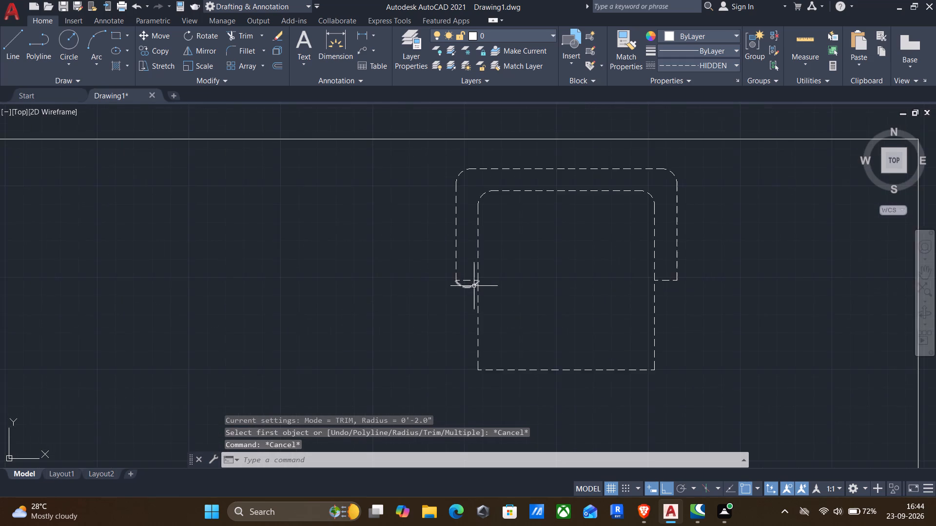
pyautogui.click(473, 286)
pyautogui.press('c')
pyautogui.press('p')
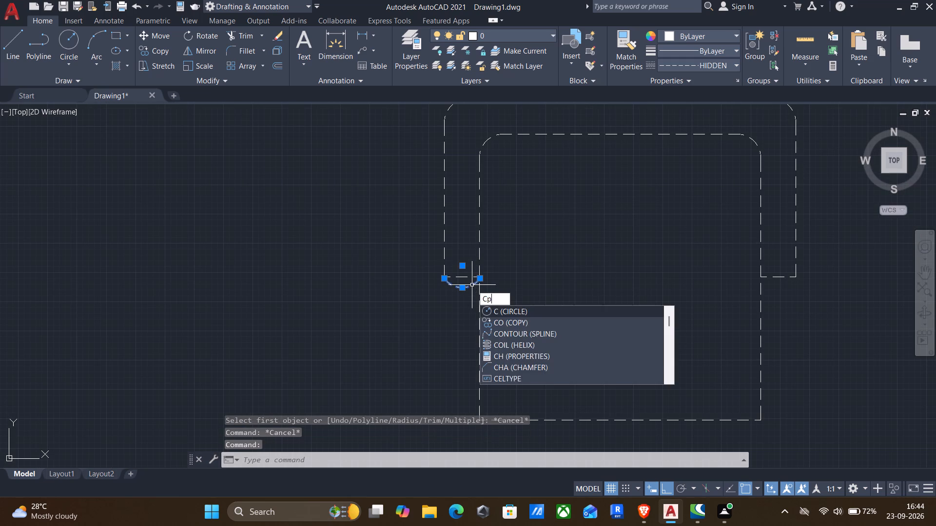
pyautogui.press('Return')
pyautogui.scroll(2, 472, 282)
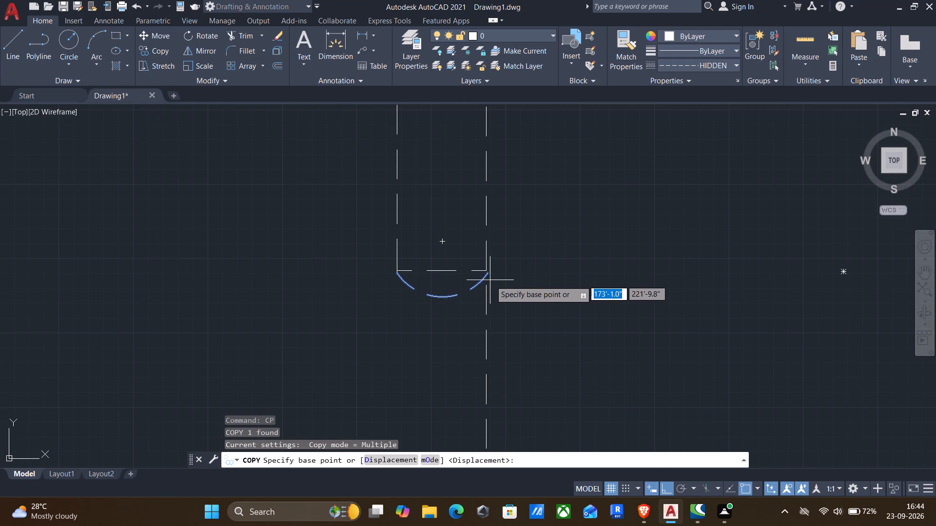
pyautogui.moveTo(487, 269); pyautogui.dragTo(487, 278)
pyautogui.moveTo(724, 276); pyautogui.dragTo(224, 235, button='middle')
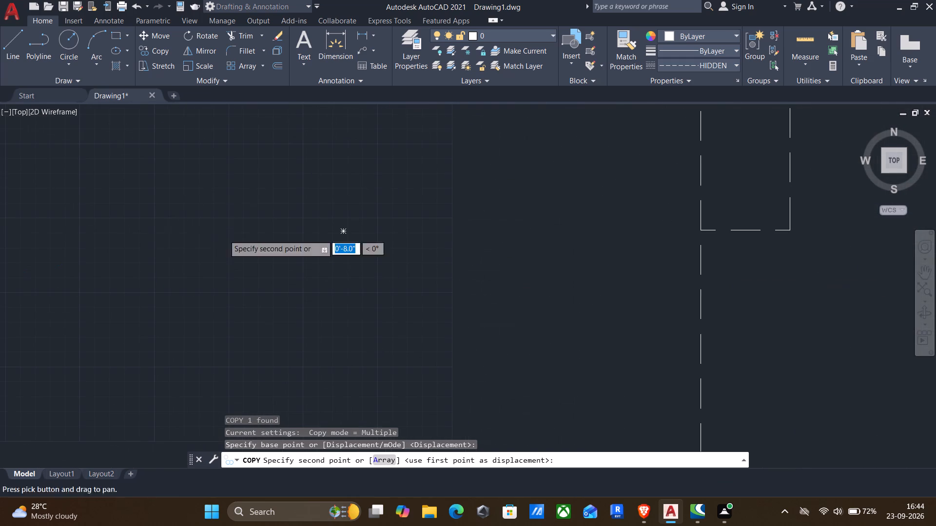
pyautogui.click(786, 231)
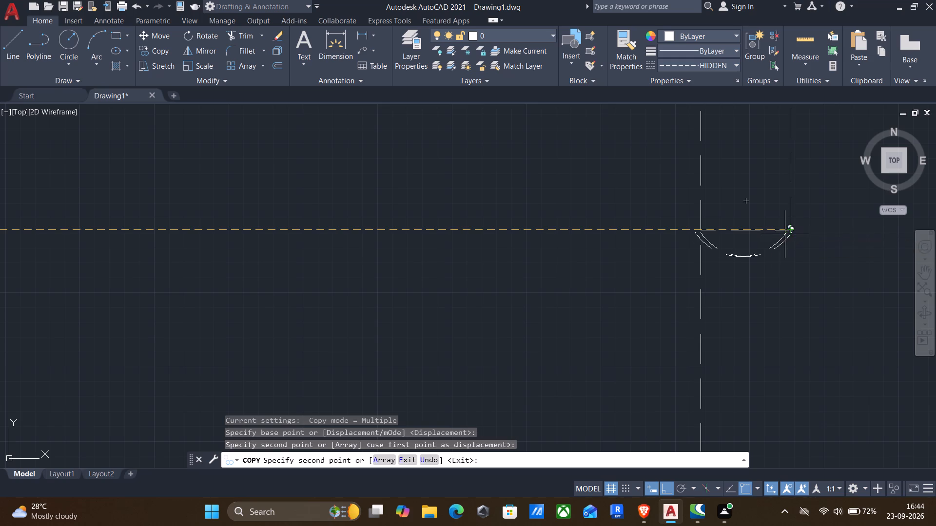
pyautogui.scroll(-2, 775, 246)
pyautogui.press('Return')
pyautogui.scroll(-1, 720, 253)
pyautogui.moveTo(721, 256); pyautogui.dragTo(728, 268, button='middle')
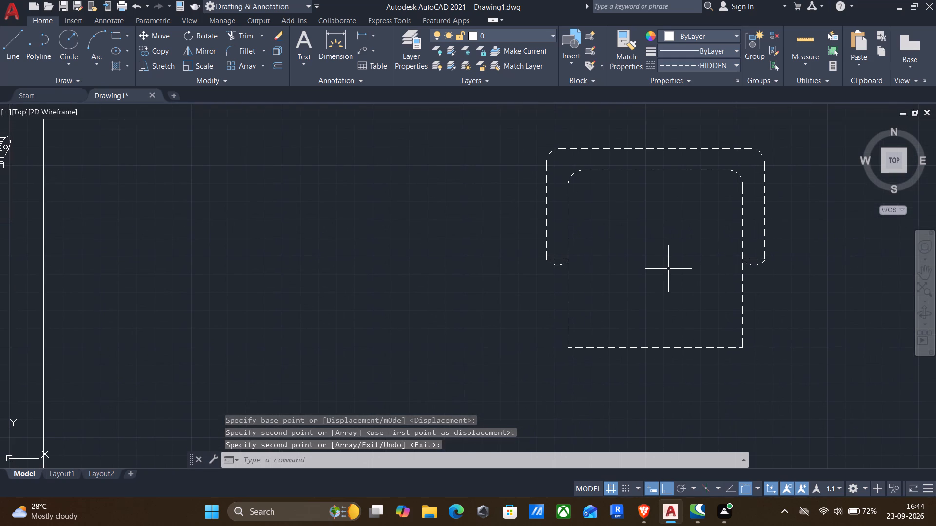
# Draw a horizontal line about 2' long across the seat, from its west side to its east side, south of the arms.
pyautogui.press('l')
pyautogui.press('Return')
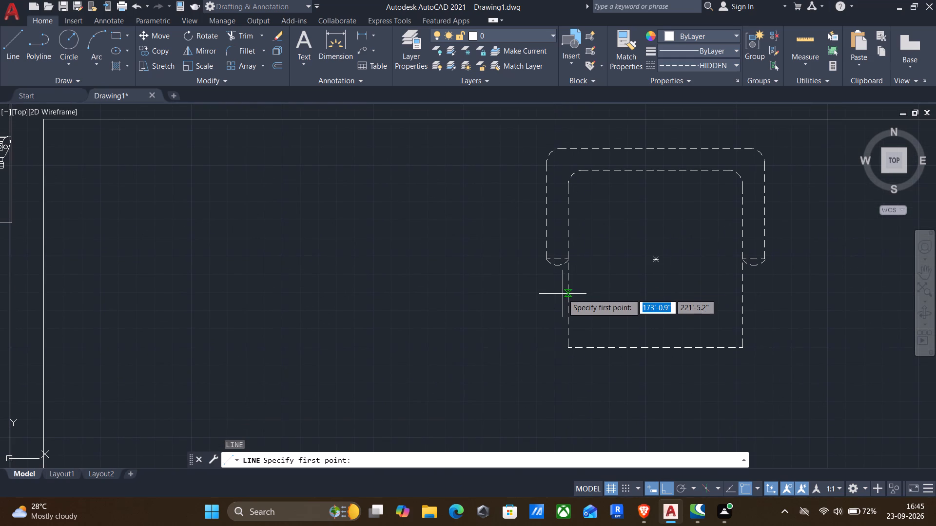
pyautogui.click(566, 293)
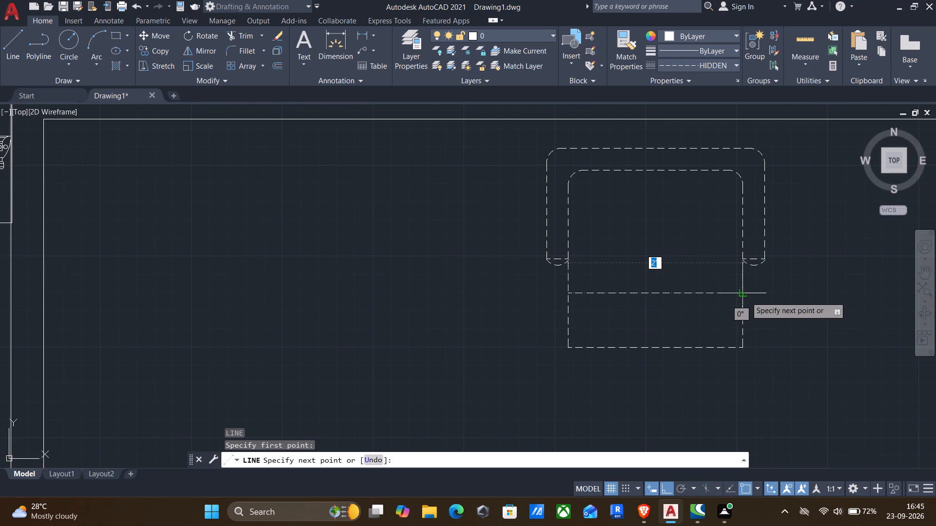
pyautogui.click(746, 297)
pyautogui.press('Return')
# Trim away the seat outline's west, east and south sides below the new horizontal line.
pyautogui.write('tr')
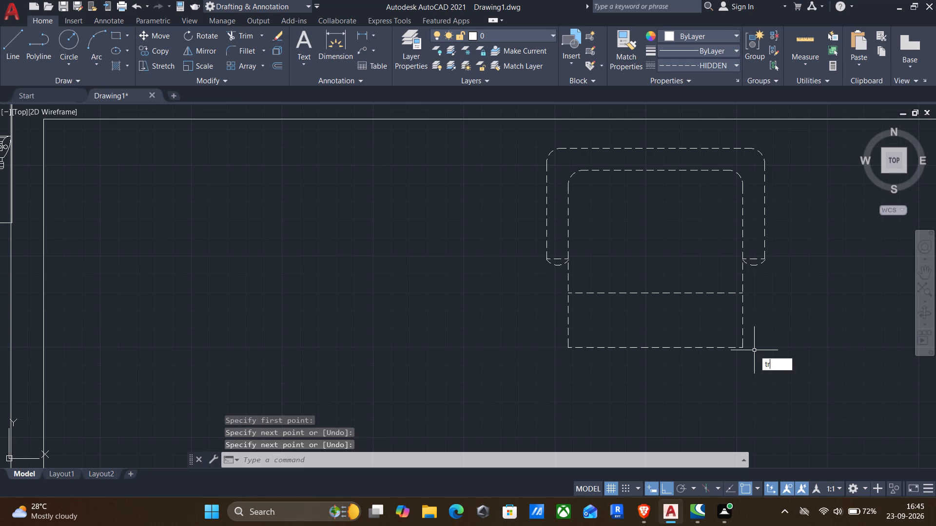
pyautogui.press('Return')
pyautogui.moveTo(760, 322); pyautogui.dragTo(564, 358)
pyautogui.moveTo(566, 328); pyautogui.dragTo(566, 327)
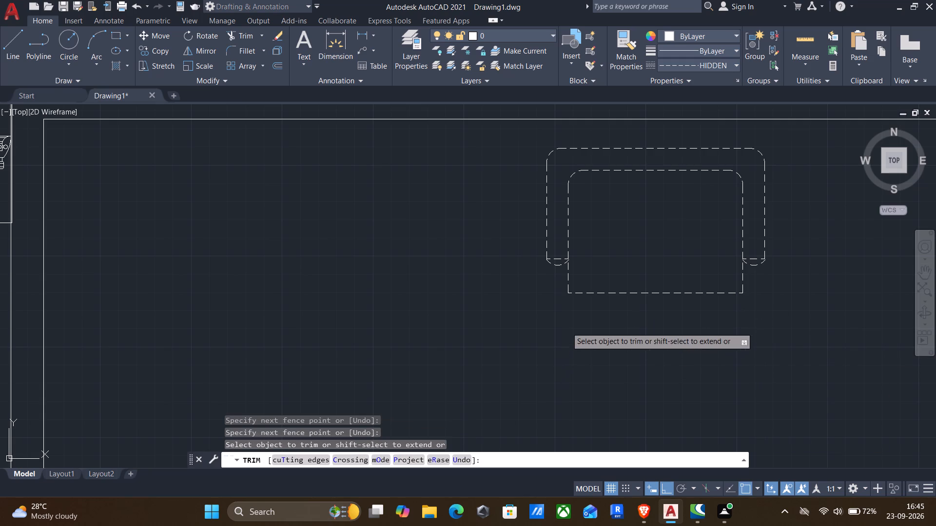
pyautogui.moveTo(566, 327); pyautogui.dragTo(609, 332)
pyautogui.scroll(-3, 612, 315)
pyautogui.press('Escape')
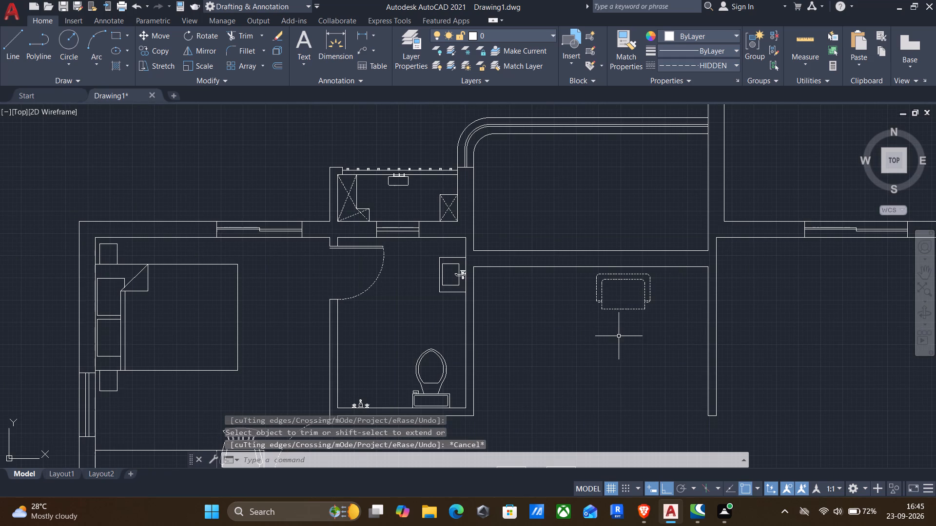
# Fillet the seat's southwest and southeast corners with a 2" radius.
pyautogui.press('f')
pyautogui.press('Return')
pyautogui.press('r')
pyautogui.press('Return')
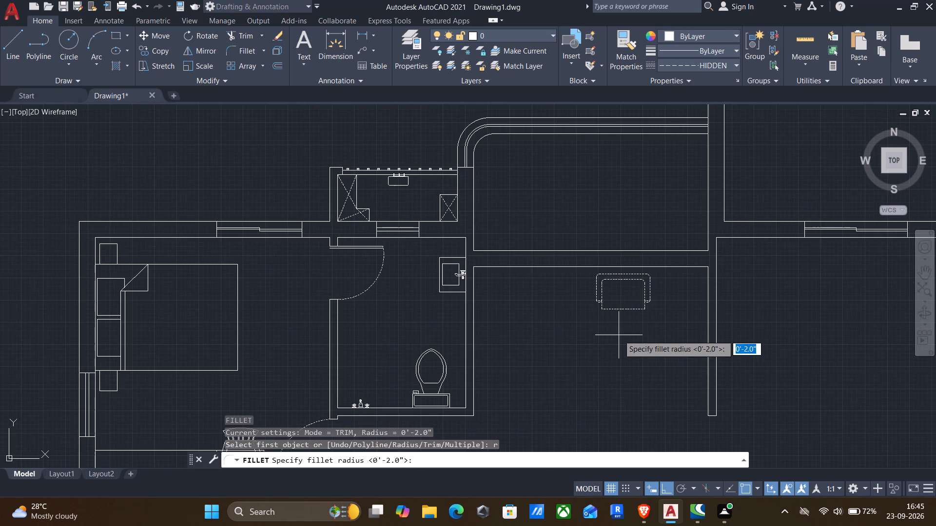
pyautogui.press('Return')
pyautogui.scroll(3, 613, 301)
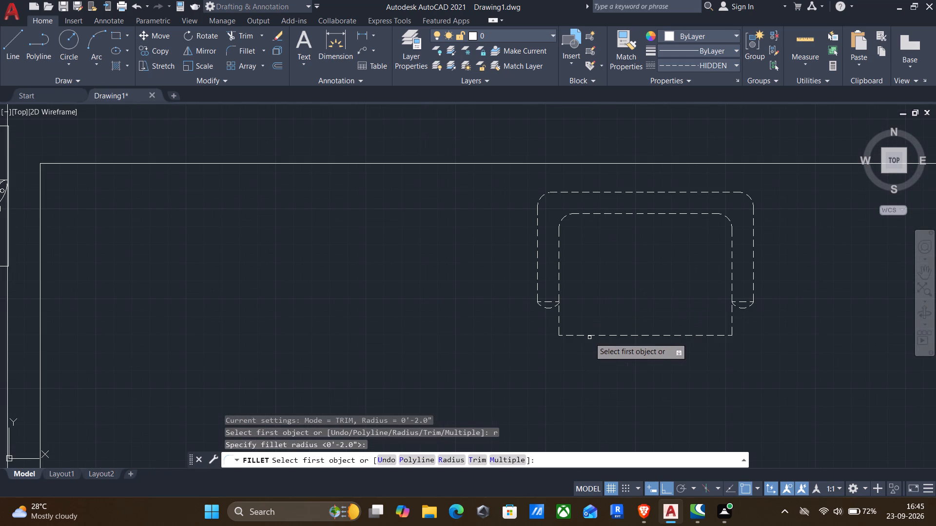
pyautogui.click(580, 335)
pyautogui.click(561, 322)
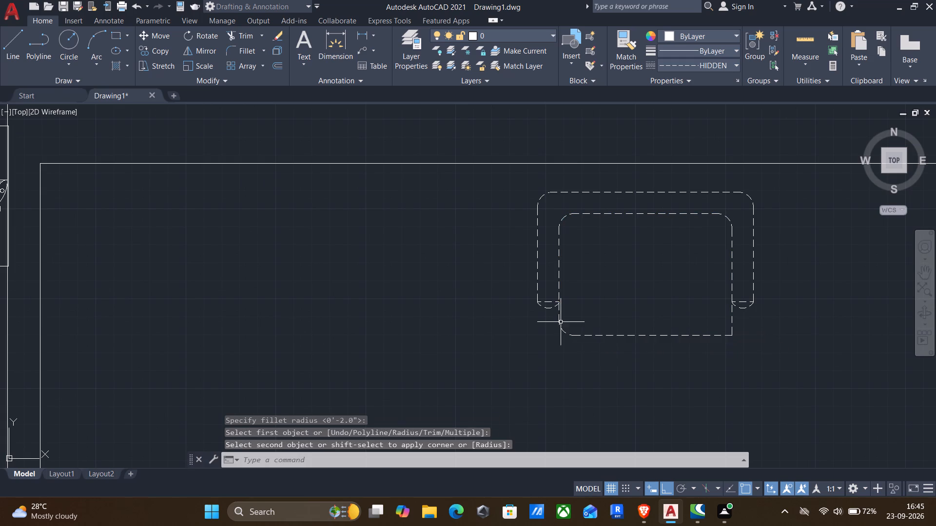
pyautogui.press('Return')
pyautogui.click(693, 333)
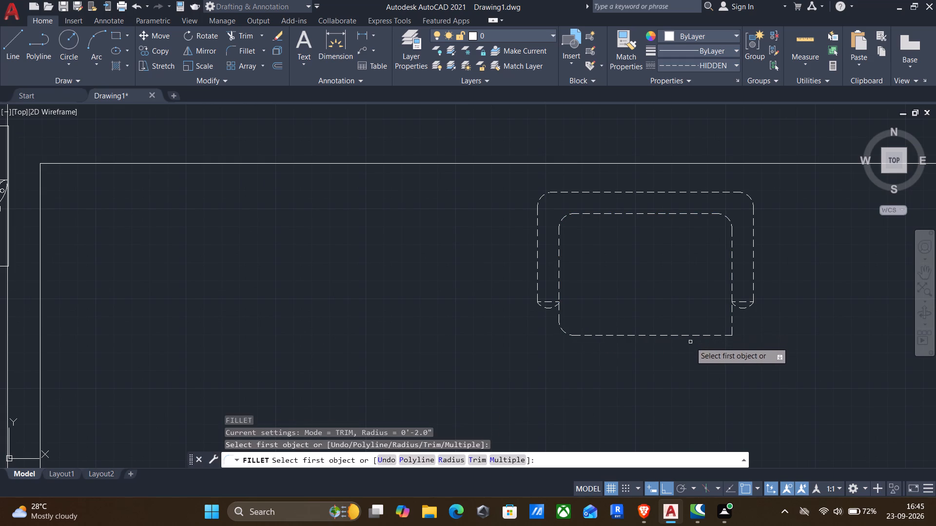
pyautogui.click(688, 337)
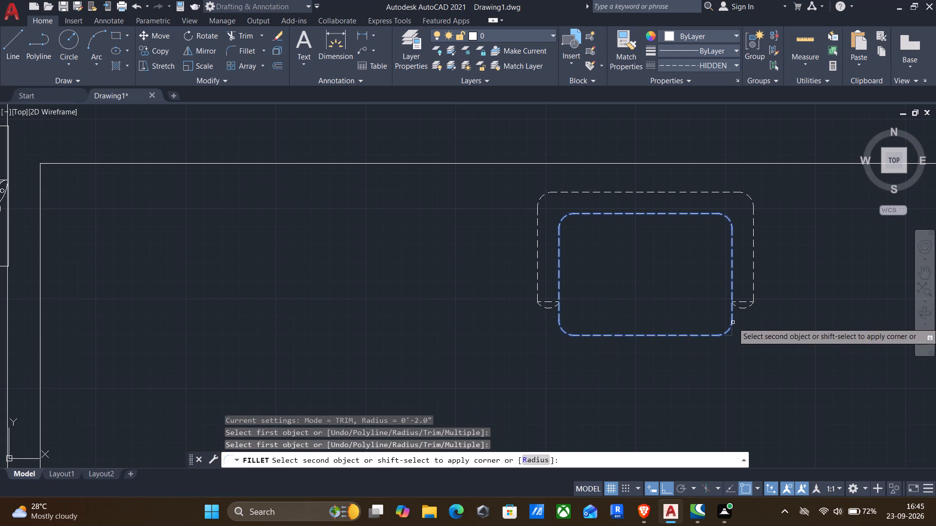
pyautogui.click(733, 322)
# Mirror the whole armchair eastward about a vertical line at its east arm's outer edge, keeping the original.
pyautogui.scroll(-2, 726, 327)
pyautogui.moveTo(723, 334); pyautogui.dragTo(606, 346, button='middle')
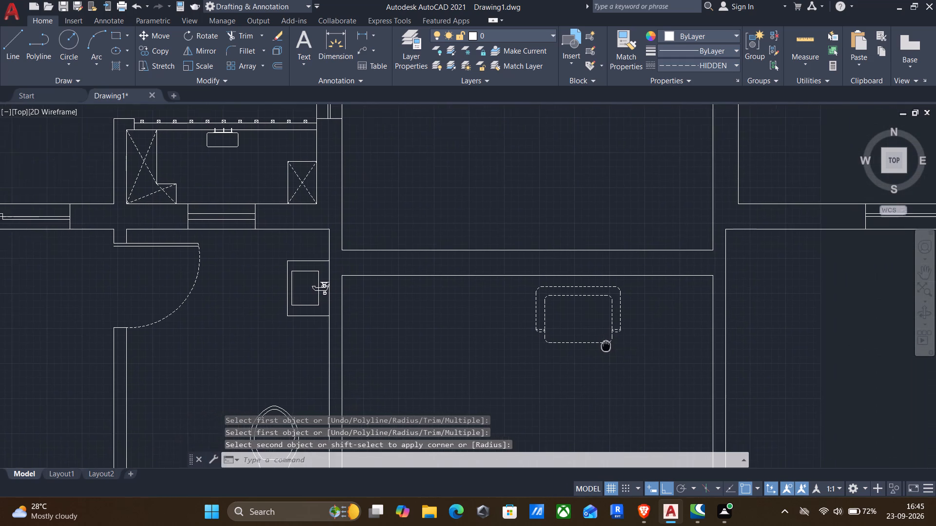
pyautogui.moveTo(606, 346); pyautogui.dragTo(514, 313, button='middle')
pyautogui.moveTo(477, 298); pyautogui.dragTo(432, 277, button='middle')
pyautogui.click(386, 225)
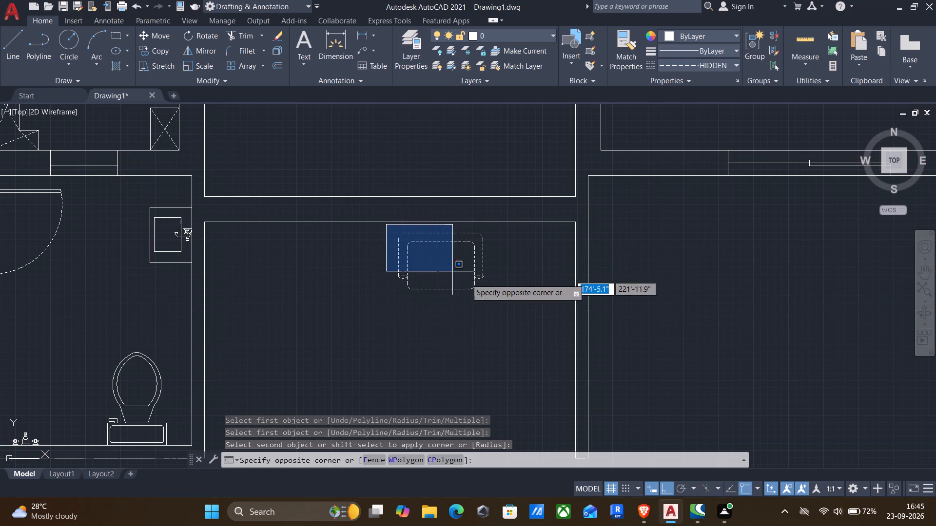
pyautogui.click(508, 312)
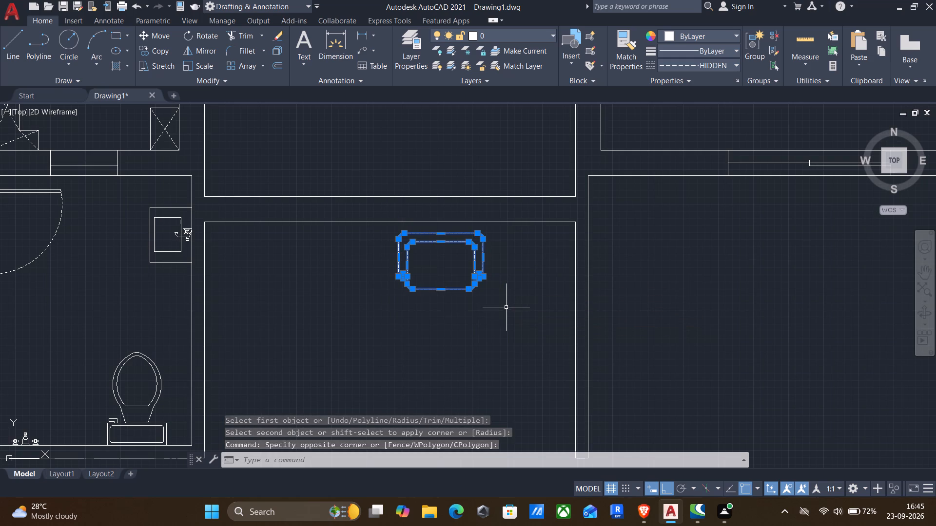
pyautogui.write('mi')
pyautogui.press('Return')
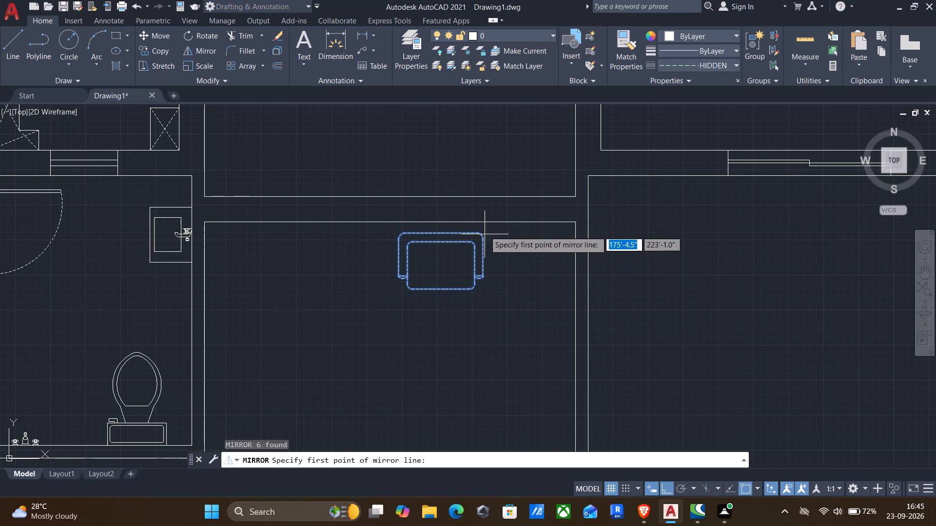
pyautogui.click(484, 230)
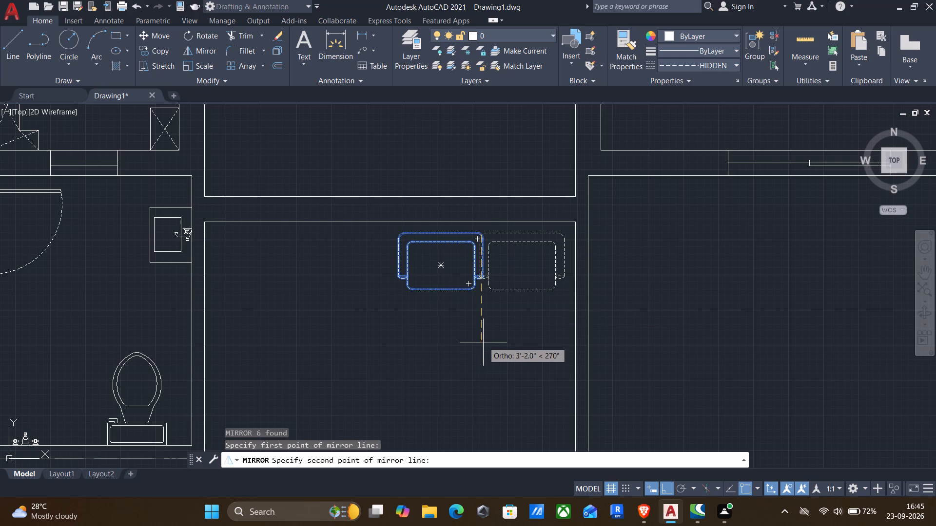
pyautogui.click(483, 343)
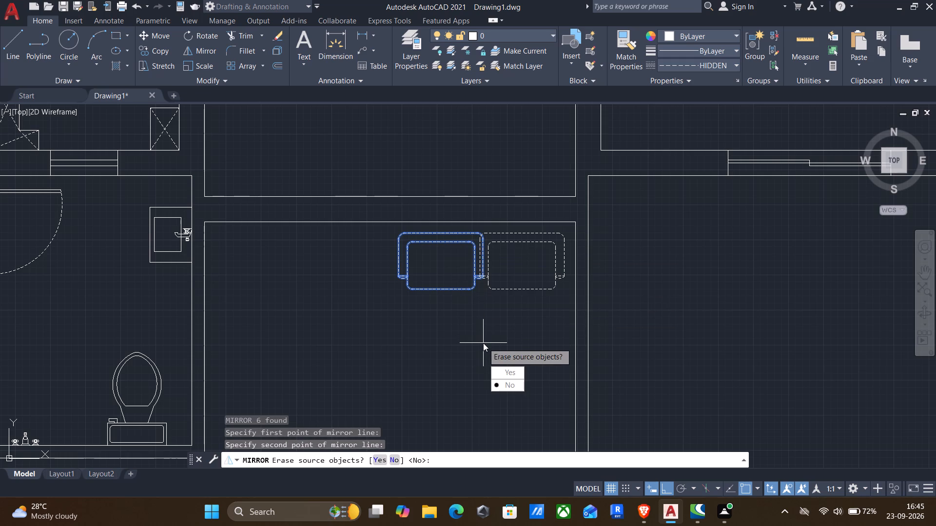
pyautogui.press('Return')
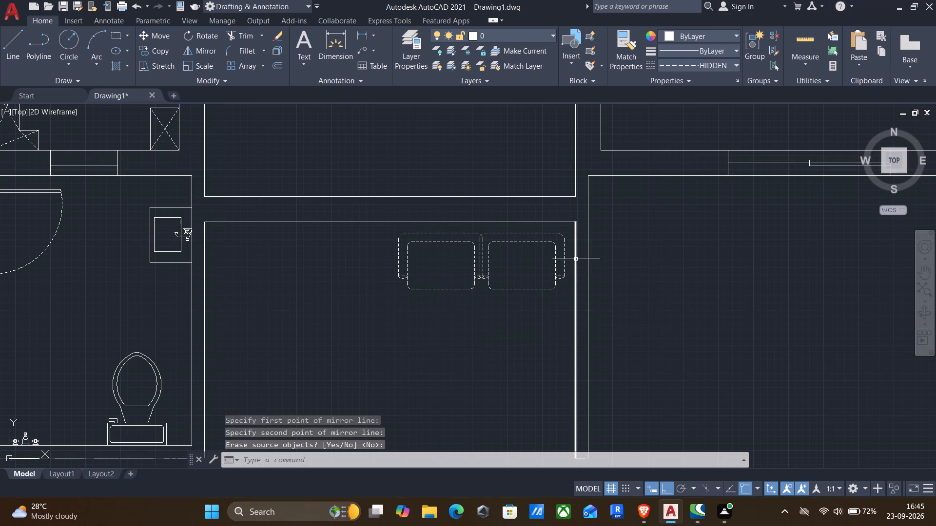
# Mirror the original armchair westward about a vertical line at its west arm's outer edge, keeping the original.
pyautogui.press('Return')
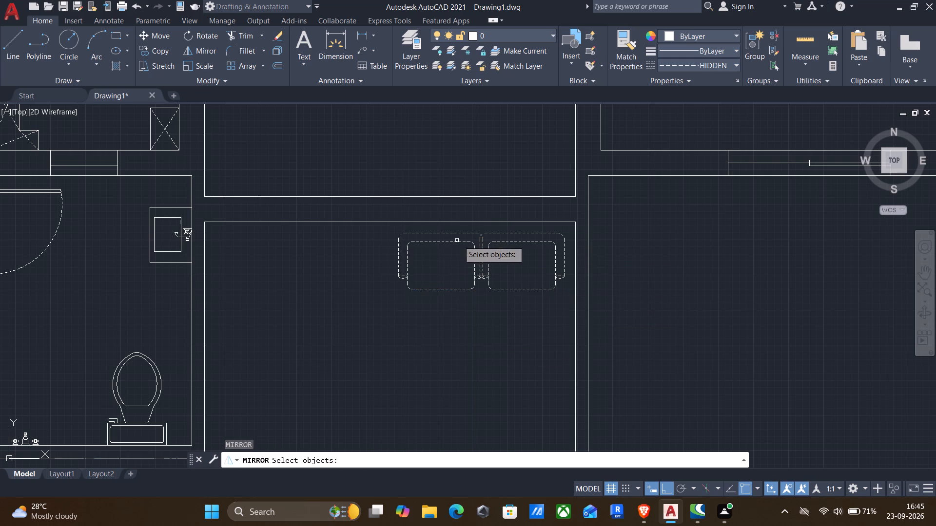
pyautogui.click(373, 230)
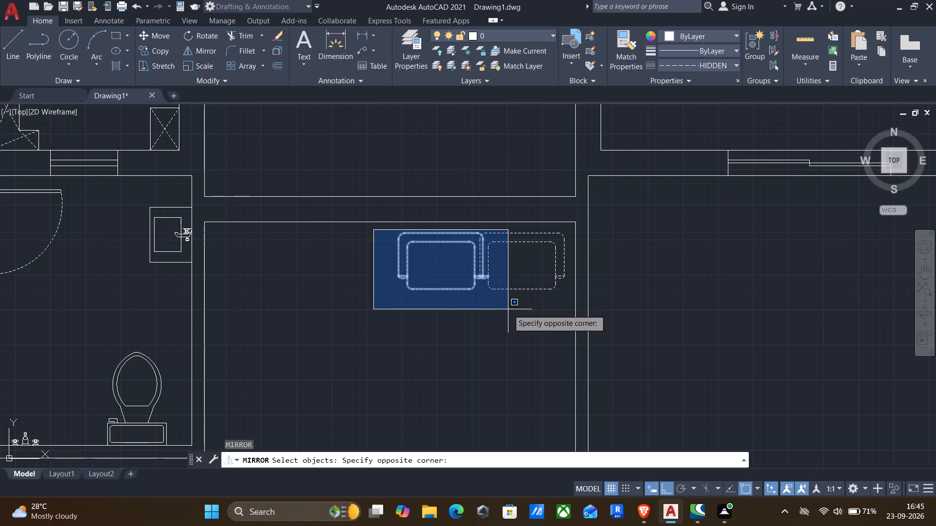
pyautogui.click(485, 314)
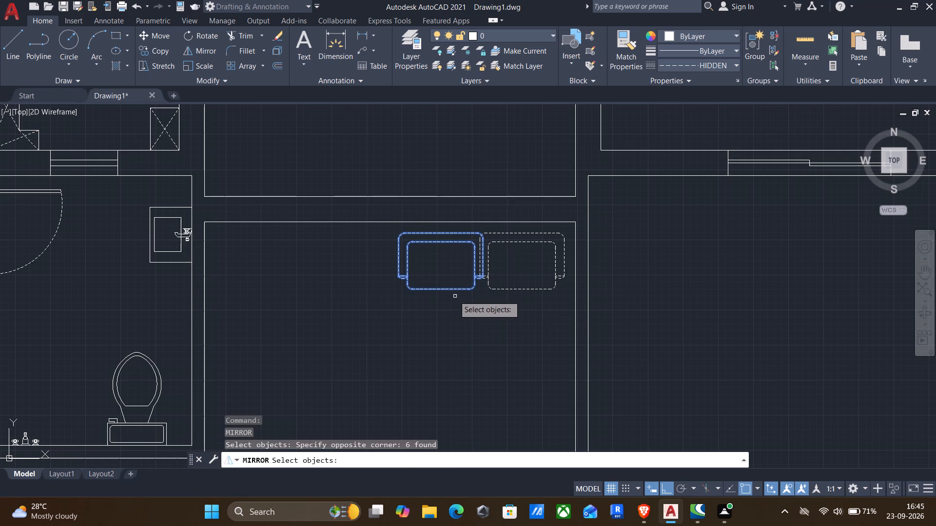
pyautogui.press('Return')
pyautogui.click(397, 236)
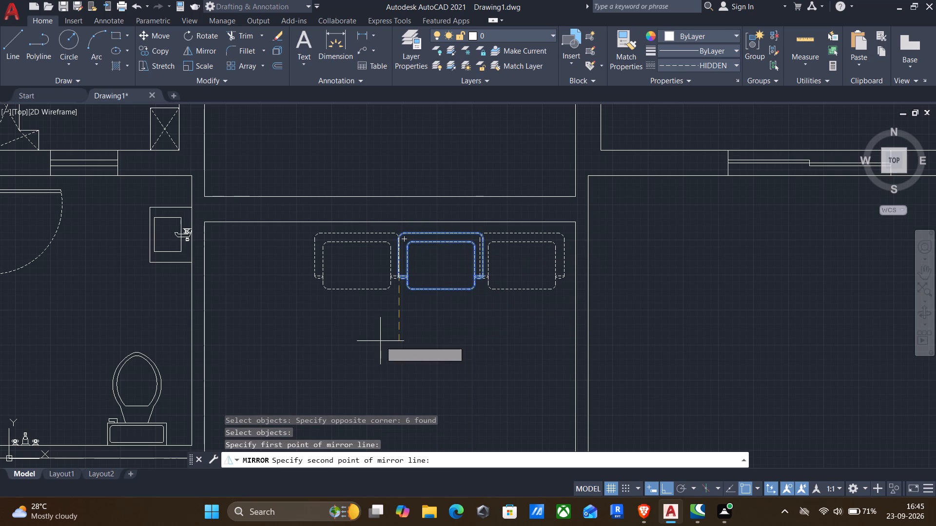
pyautogui.click(380, 341)
pyautogui.press('Return')
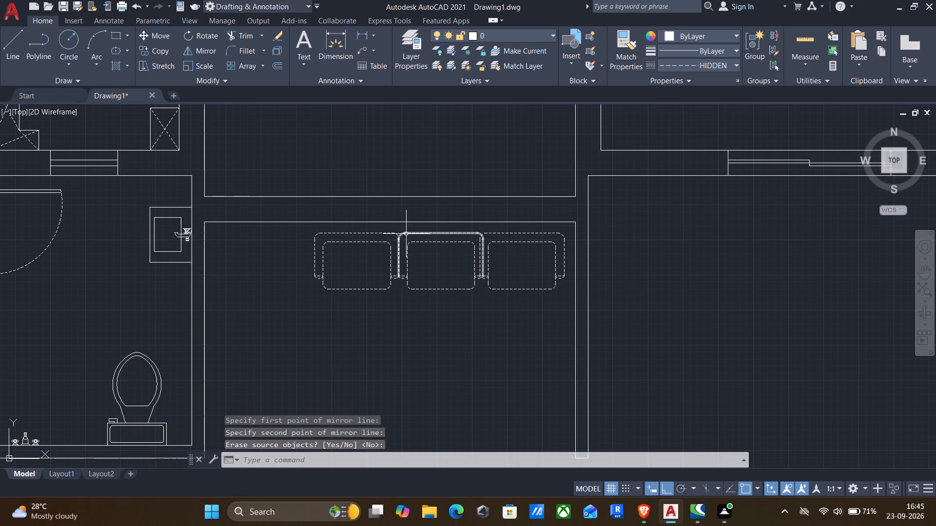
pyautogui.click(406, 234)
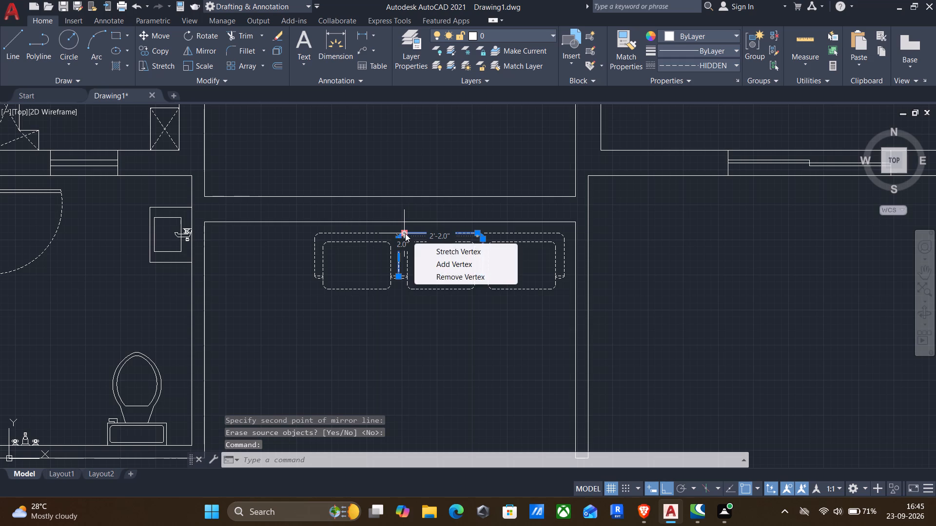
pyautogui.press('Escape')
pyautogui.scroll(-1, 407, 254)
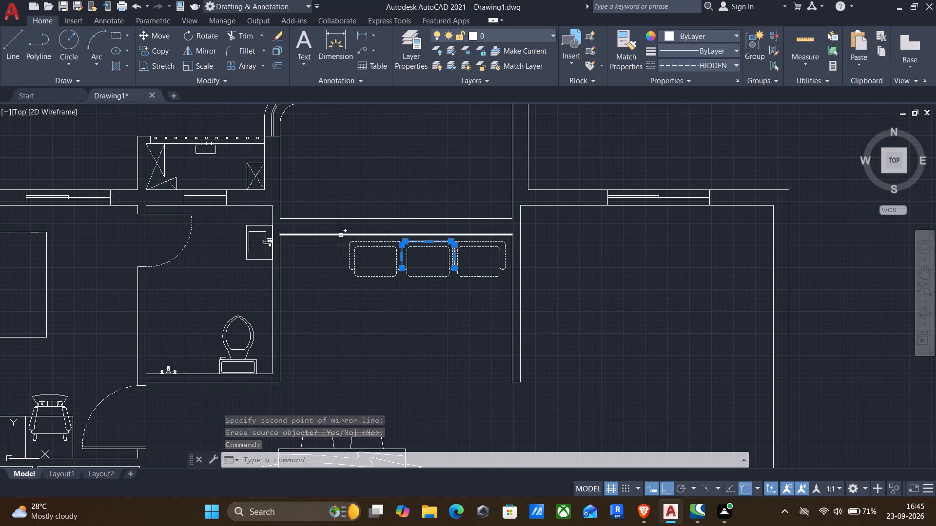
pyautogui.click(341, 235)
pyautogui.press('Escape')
# Copy the row of three armchairs, with Ortho off, to the empty area northwest of the room, outside the floor plan.
pyautogui.scroll(2, 356, 249)
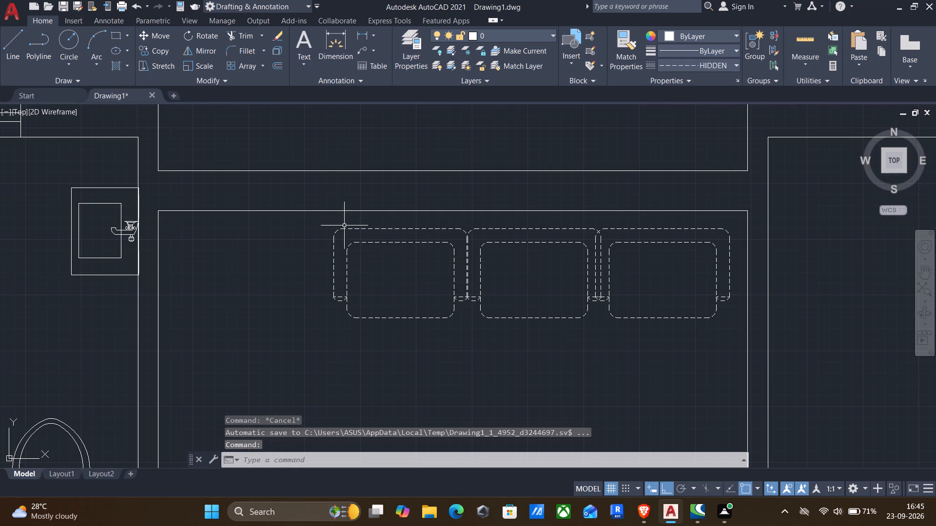
pyautogui.click(323, 220)
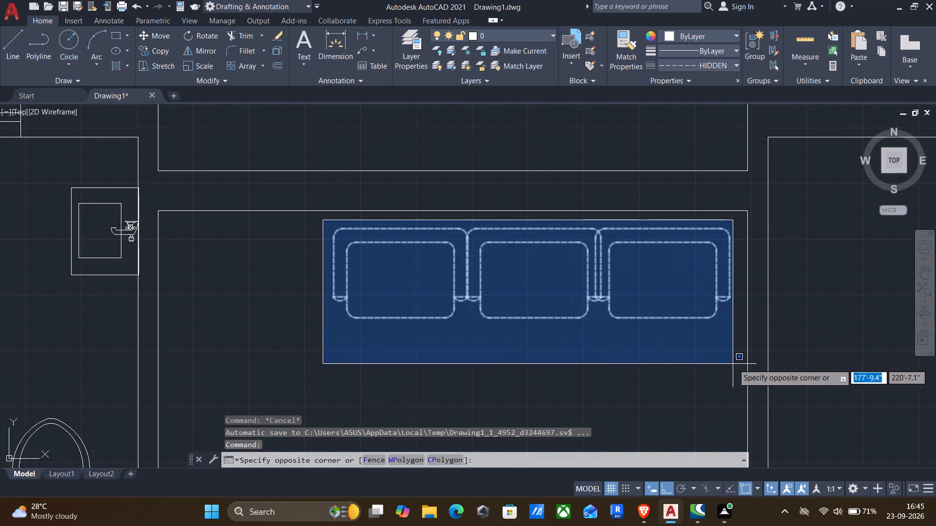
pyautogui.click(737, 369)
pyautogui.press('c')
pyautogui.press('o')
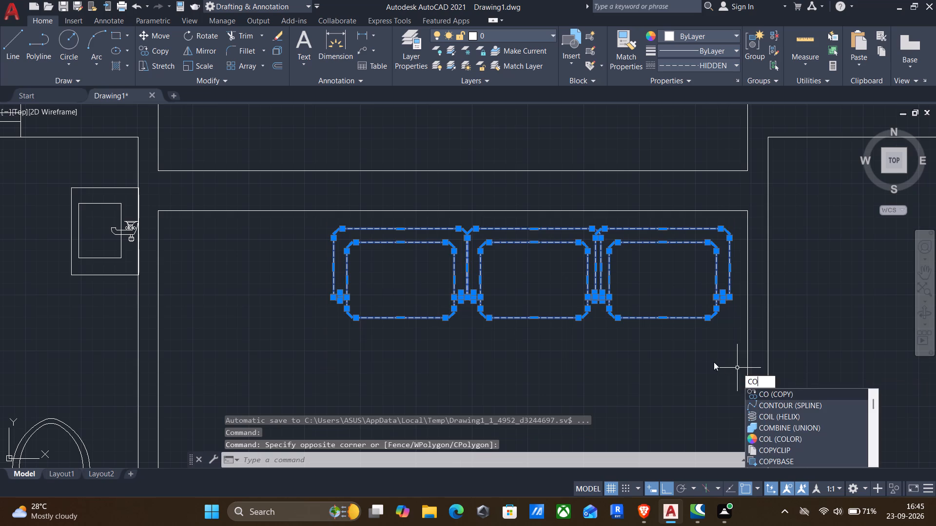
pyautogui.press('Return')
pyautogui.moveTo(544, 317); pyautogui.dragTo(544, 324)
pyautogui.scroll(-3, 548, 345)
pyautogui.moveTo(553, 342); pyautogui.dragTo(657, 379, button='middle')
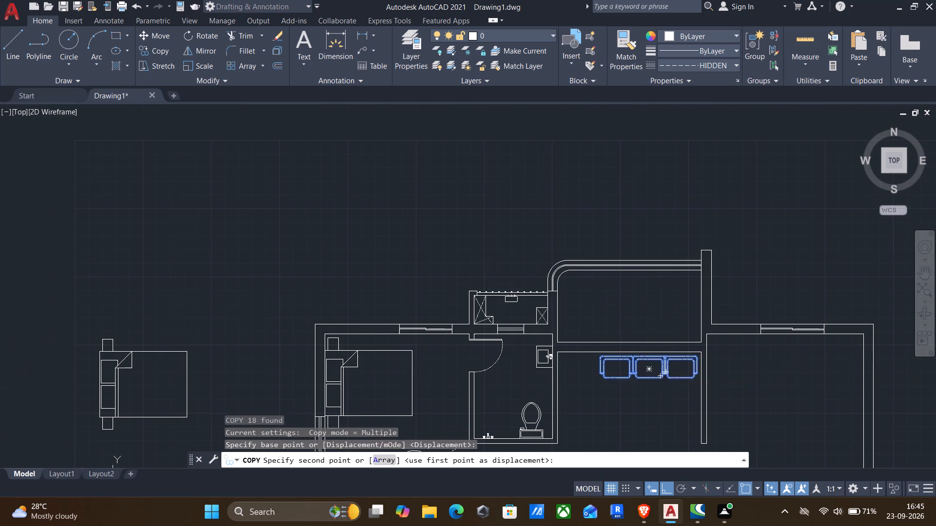
pyautogui.press('F8')
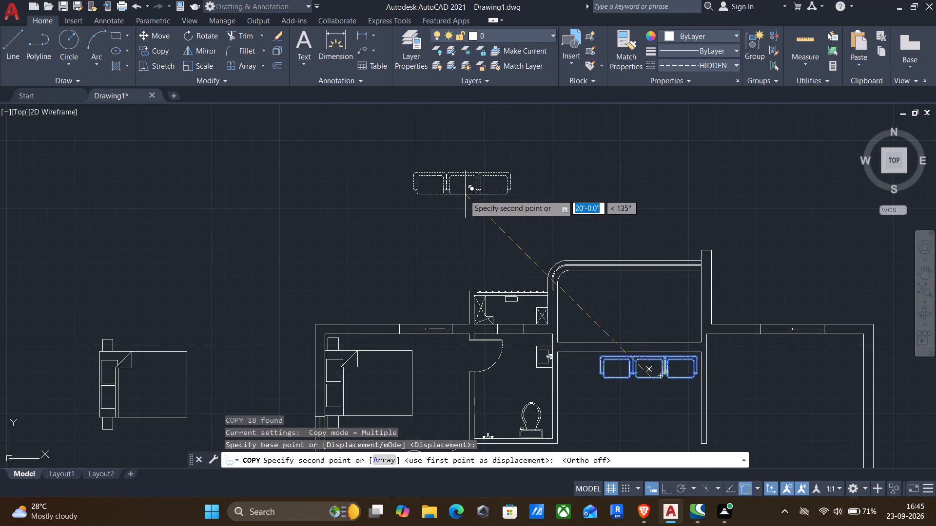
pyautogui.click(448, 199)
pyautogui.press('Return')
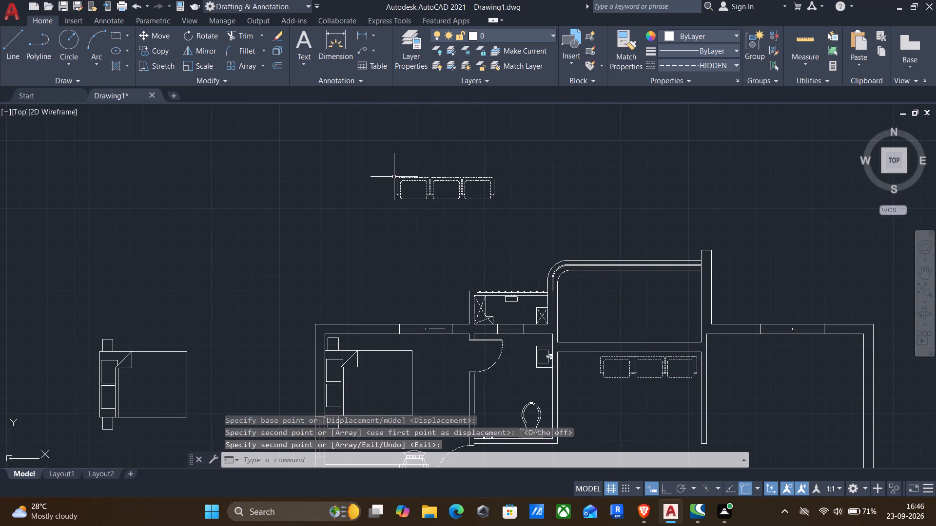
# Move the east seat of the copied row about 4.5" west, close beside the middle seat.
pyautogui.scroll(3, 457, 178)
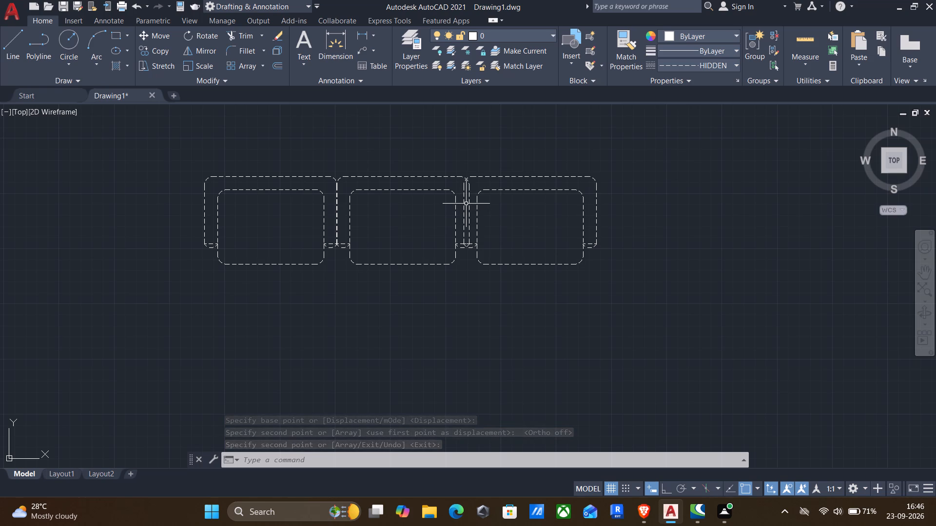
pyautogui.click(483, 265)
pyautogui.press('m')
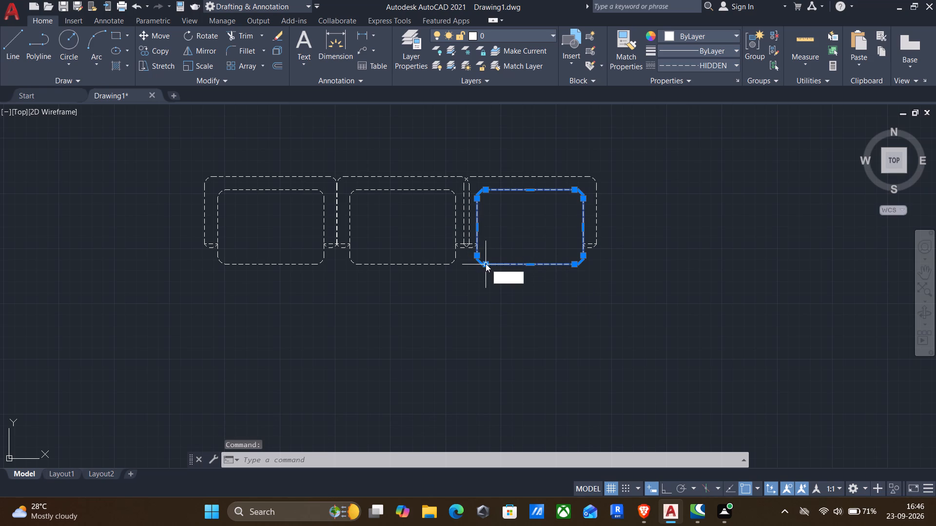
pyautogui.press('Return')
pyautogui.scroll(1, 483, 265)
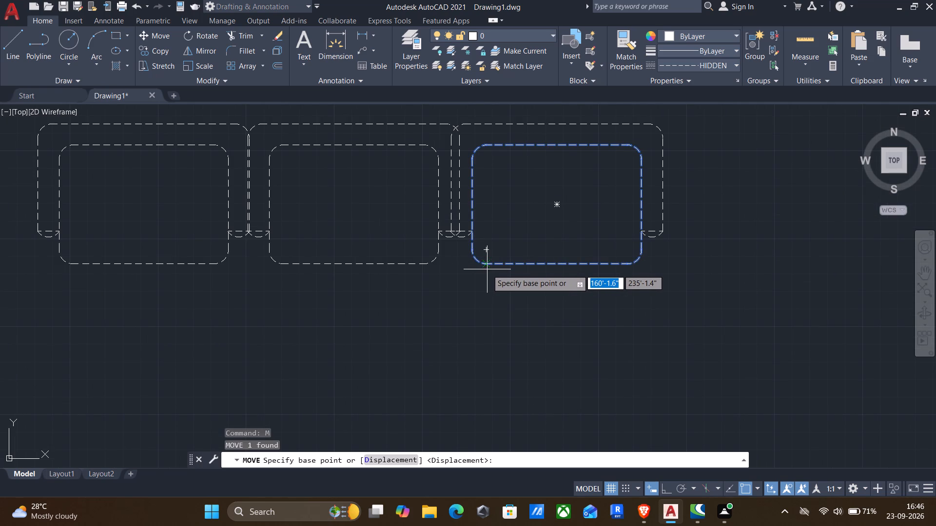
pyautogui.click(487, 267)
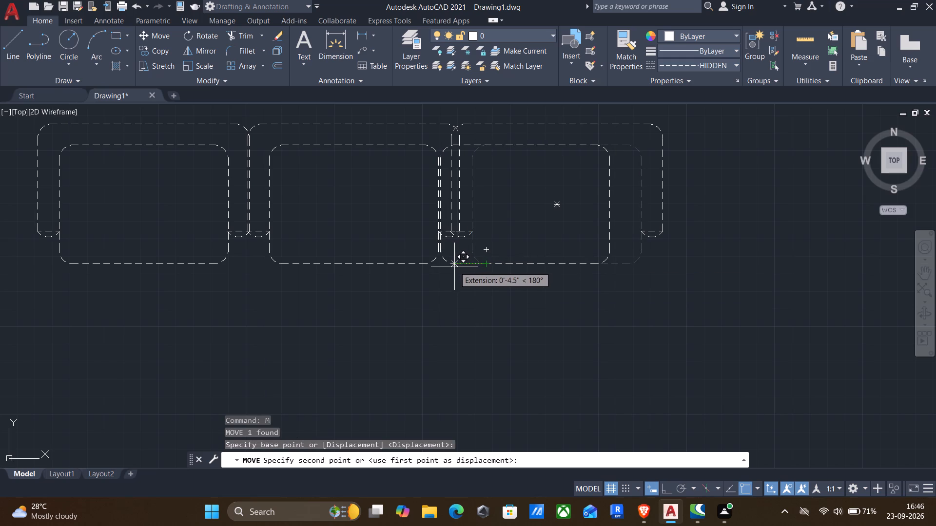
pyautogui.click(454, 266)
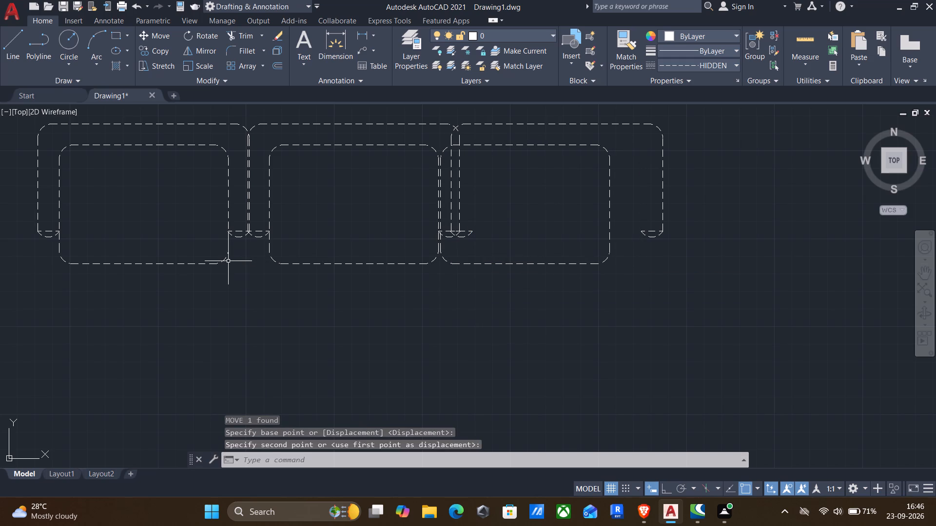
# Move the west seat of the copied row about 5.6" east, close beside the middle seat.
pyautogui.click(225, 257)
pyautogui.press('m')
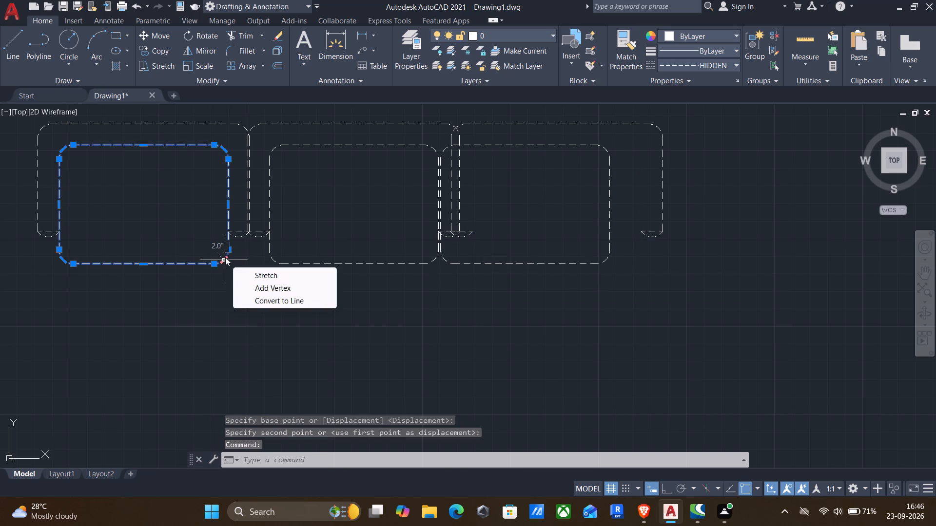
pyautogui.press('Return')
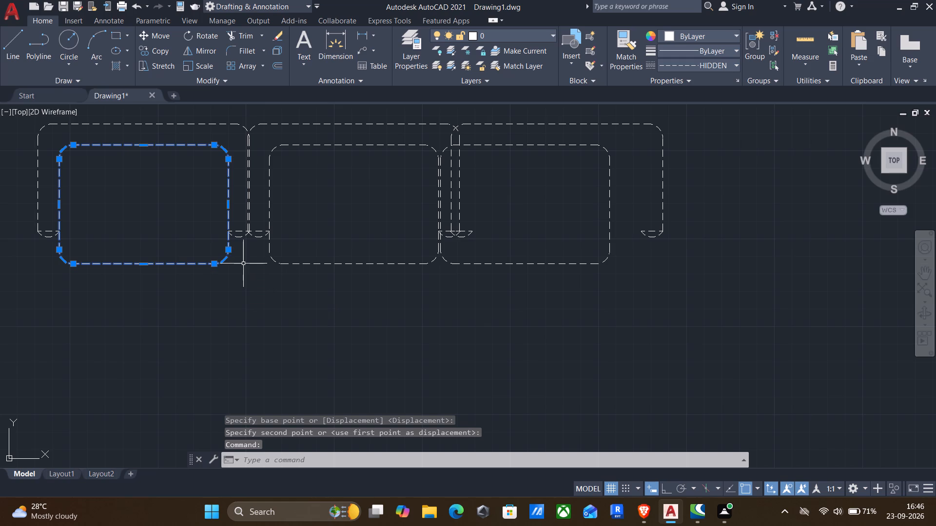
pyautogui.press('m')
pyautogui.press('Return')
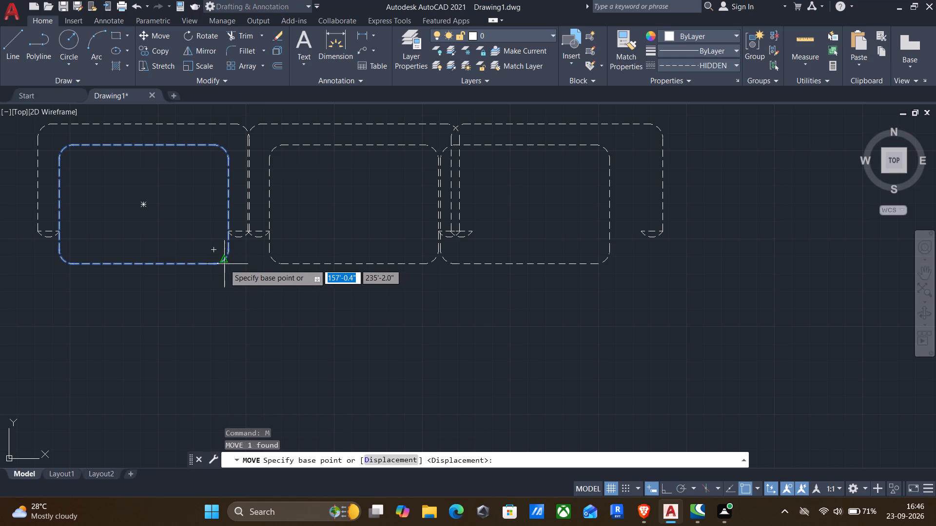
pyautogui.click(224, 264)
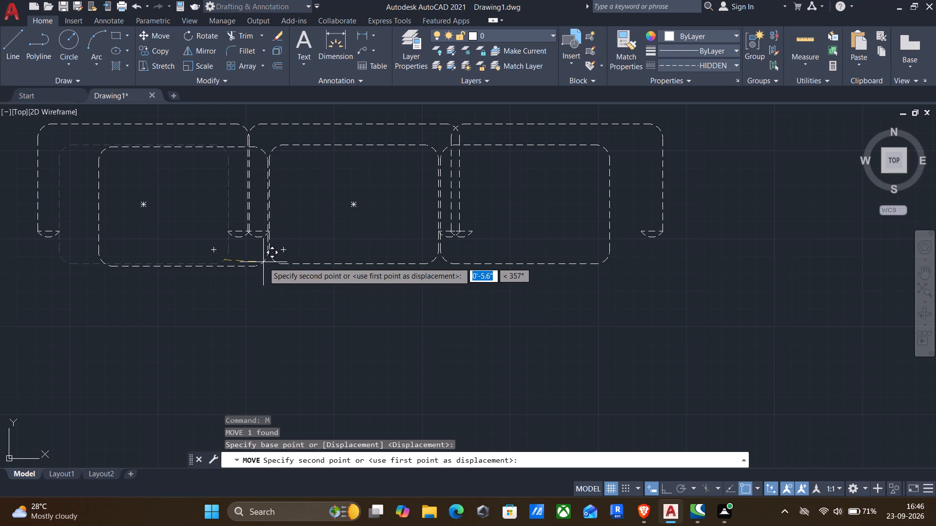
pyautogui.click(263, 262)
# Explode the outer back-and-arms outline of the east armchair in the copied row.
pyautogui.scroll(-1, 266, 268)
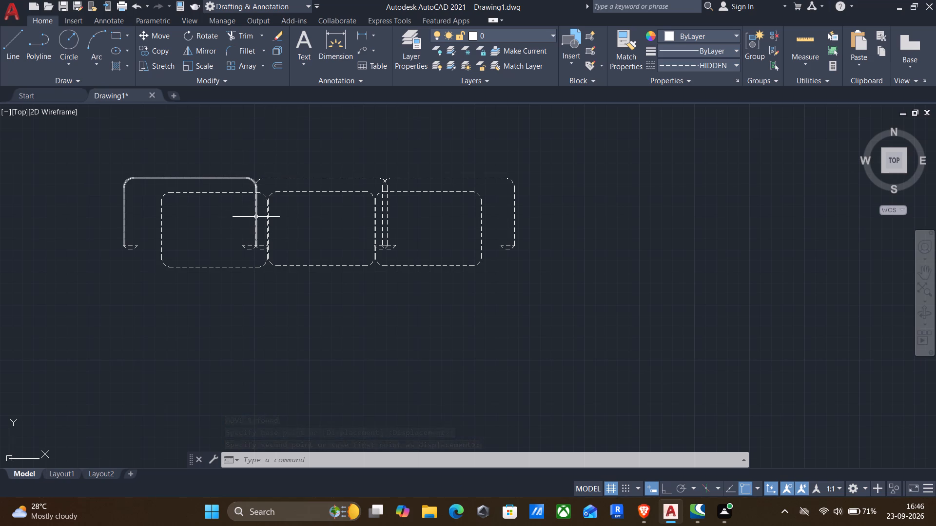
pyautogui.click(513, 232)
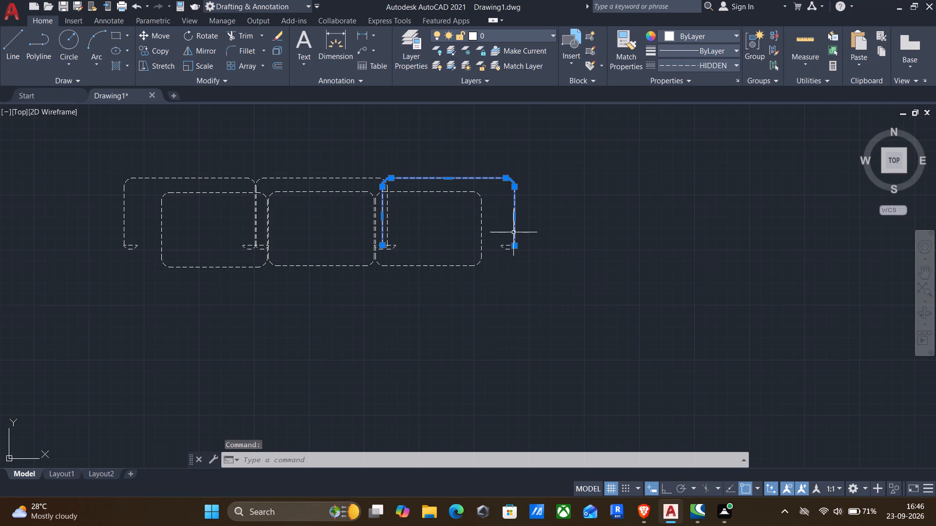
pyautogui.press('x')
pyautogui.press('Return')
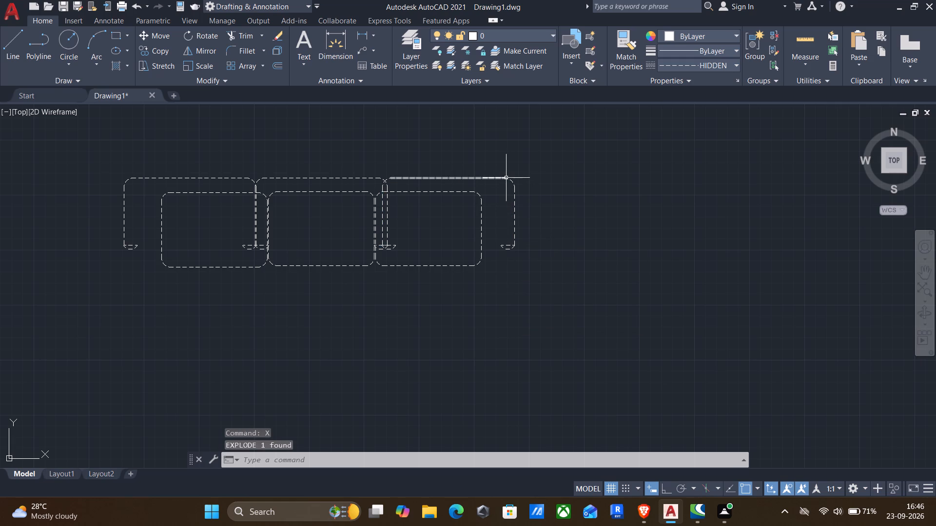
# Copy the east arm with its rounded corner and curved end about 4.6" west, with Ortho on, against the east seat.
pyautogui.moveTo(495, 152); pyautogui.dragTo(504, 195)
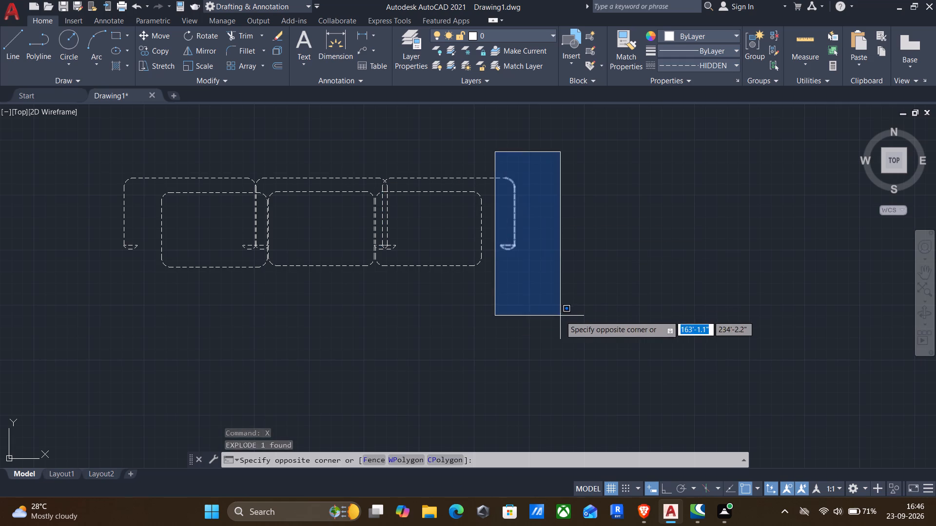
pyautogui.click(560, 316)
pyautogui.press('c')
pyautogui.press('o')
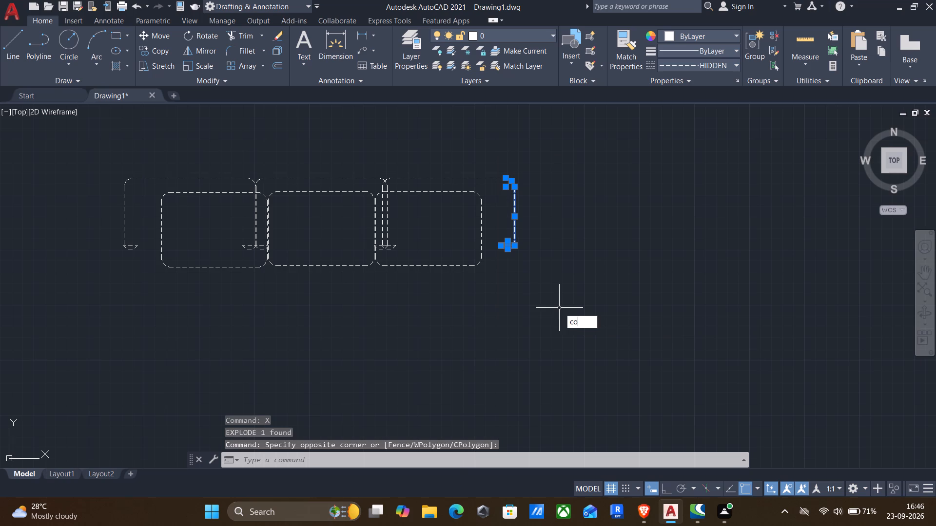
pyautogui.press('Return')
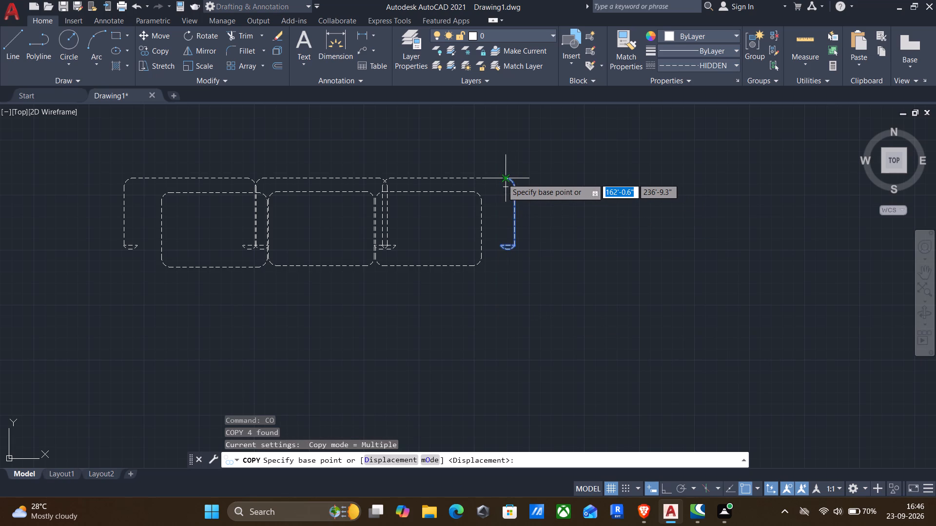
pyautogui.click(502, 178)
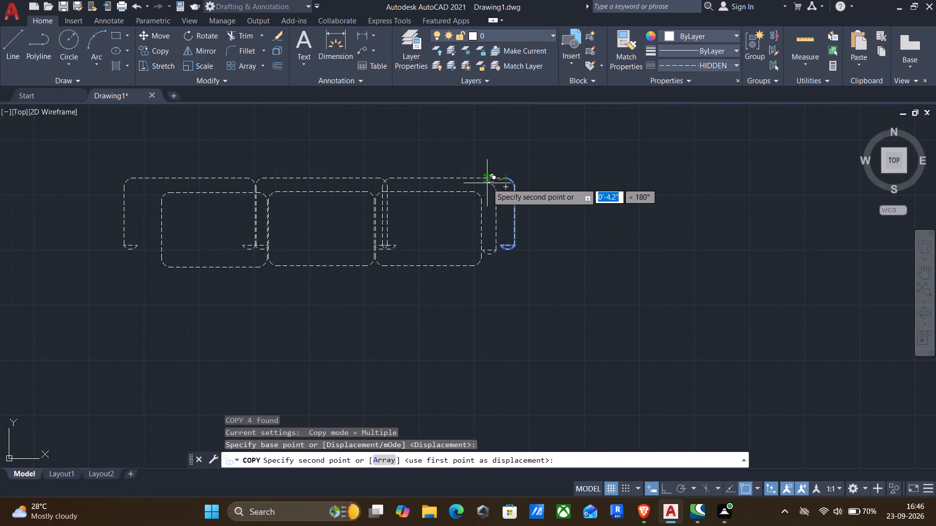
pyautogui.scroll(2, 487, 183)
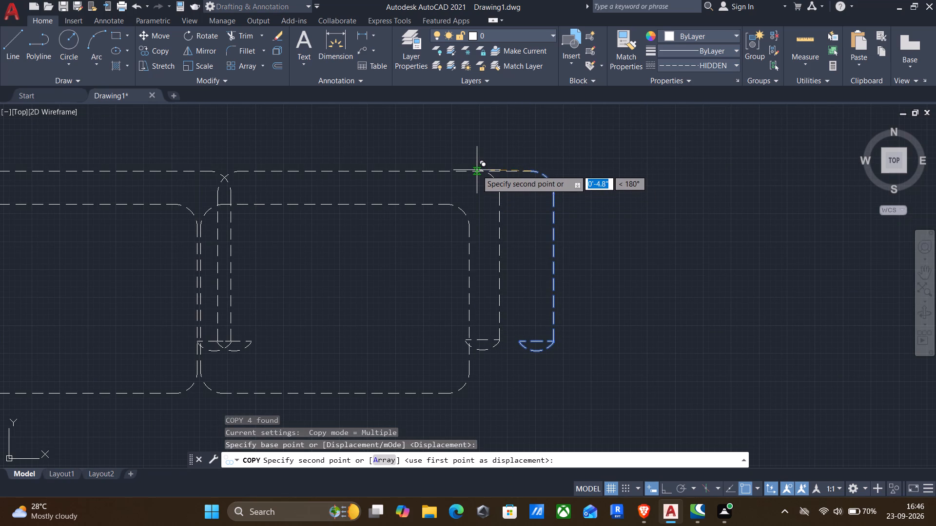
pyautogui.press('F8')
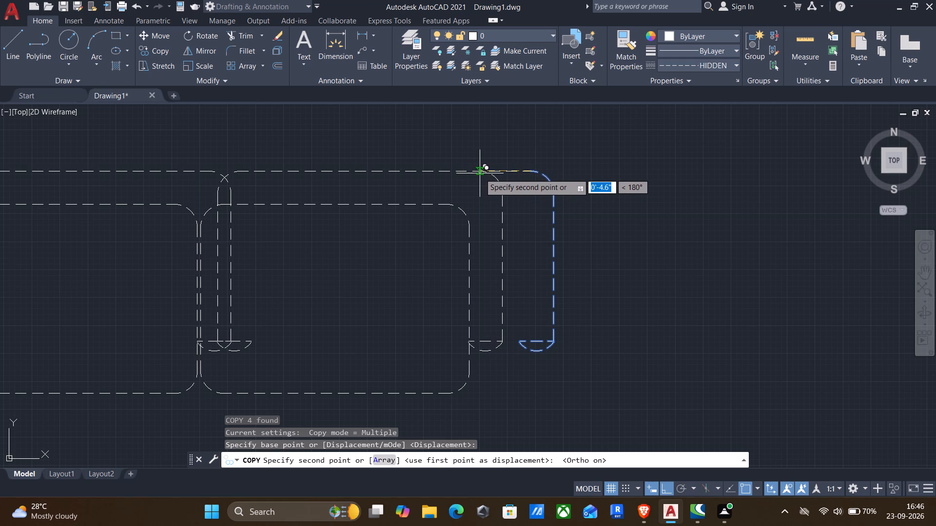
pyautogui.click(480, 173)
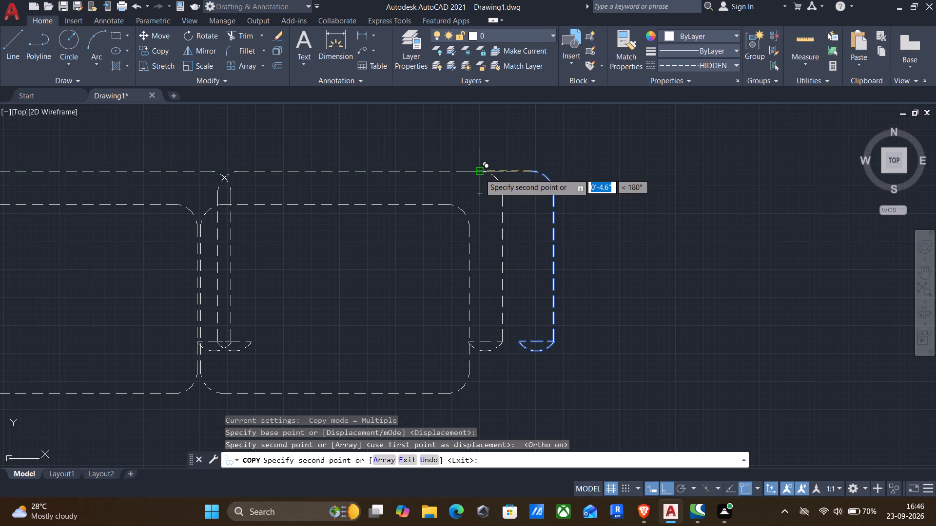
pyautogui.scroll(-1, 480, 173)
pyautogui.press('Return')
# Trim away the overlapping arm lines and curved arm ends between the middle and east seats, up to the back line.
pyautogui.moveTo(495, 219); pyautogui.dragTo(562, 267, button='middle')
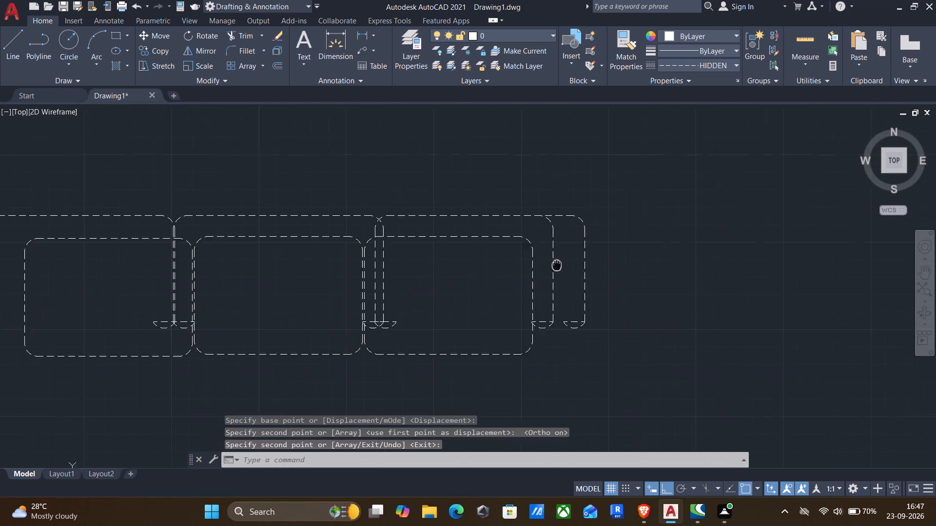
pyautogui.moveTo(562, 267); pyautogui.dragTo(606, 293, button='middle')
pyautogui.click(463, 320)
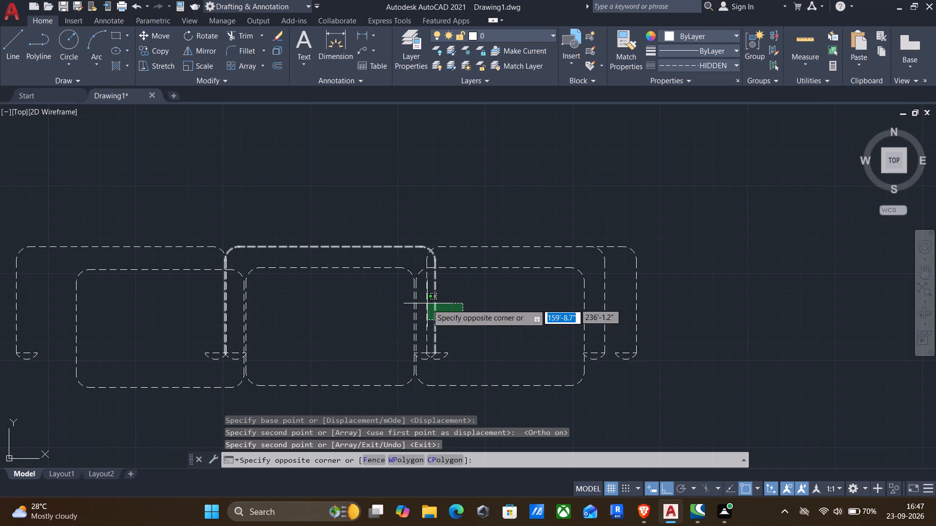
pyautogui.click(454, 319)
pyautogui.write('tr')
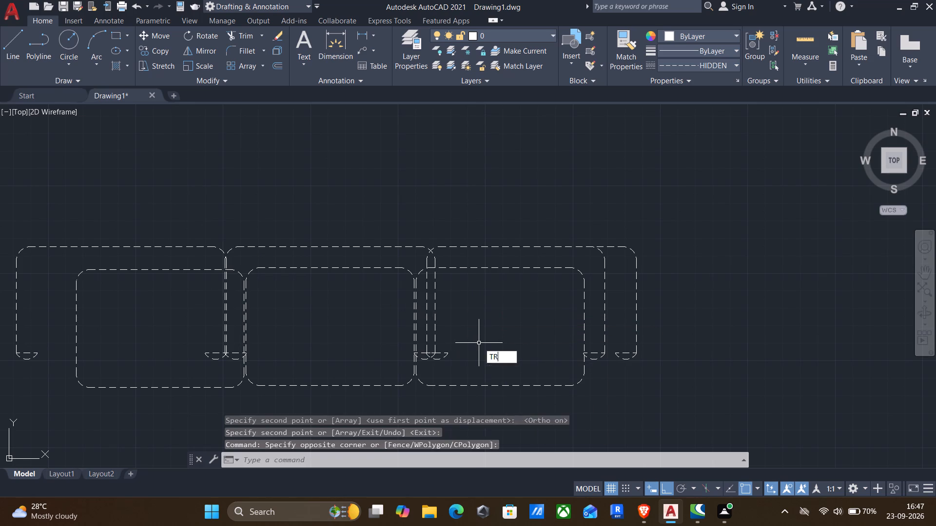
pyautogui.press('Return')
pyautogui.scroll(2, 429, 333)
pyautogui.moveTo(410, 341); pyautogui.dragTo(452, 331)
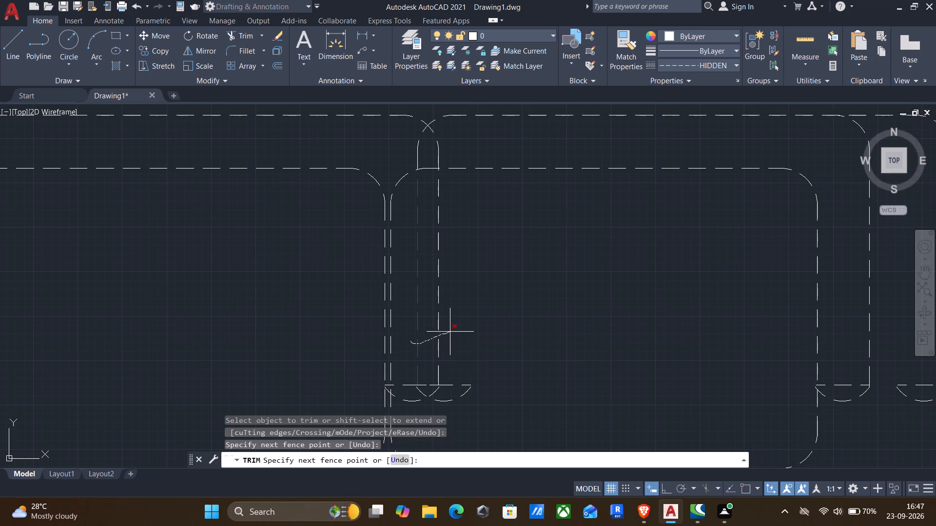
pyautogui.moveTo(452, 331); pyautogui.dragTo(418, 375)
pyautogui.moveTo(423, 388); pyautogui.dragTo(433, 394)
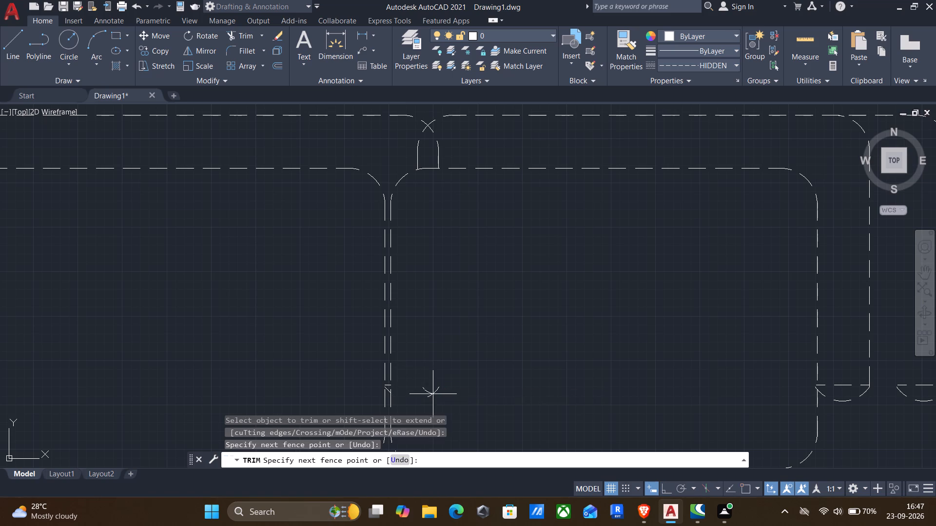
pyautogui.moveTo(433, 394); pyautogui.dragTo(441, 394)
pyautogui.scroll(-1, 410, 181)
pyautogui.moveTo(404, 159); pyautogui.dragTo(438, 158)
pyautogui.moveTo(433, 160); pyautogui.dragTo(412, 166)
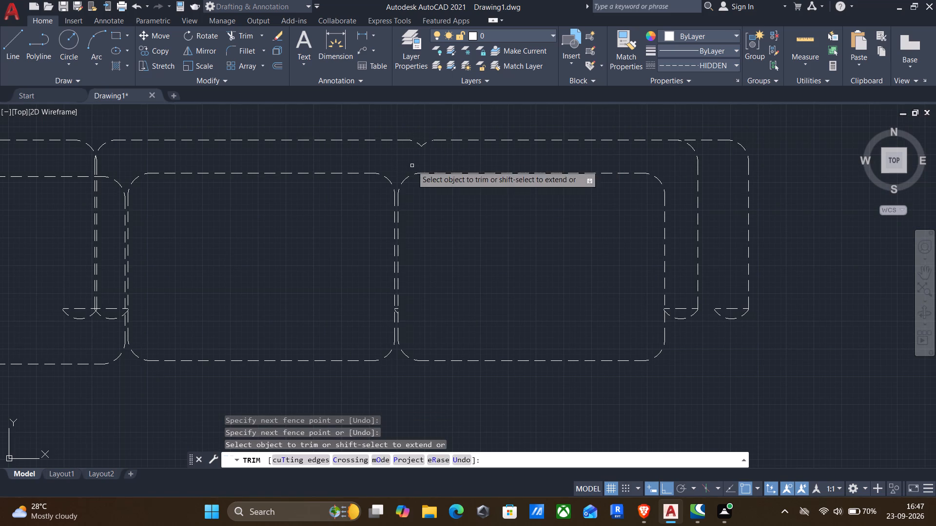
# Trim away the doubled arm lines and curved arm ends between the west and middle seats.
pyautogui.moveTo(262, 199); pyautogui.dragTo(435, 236, button='middle')
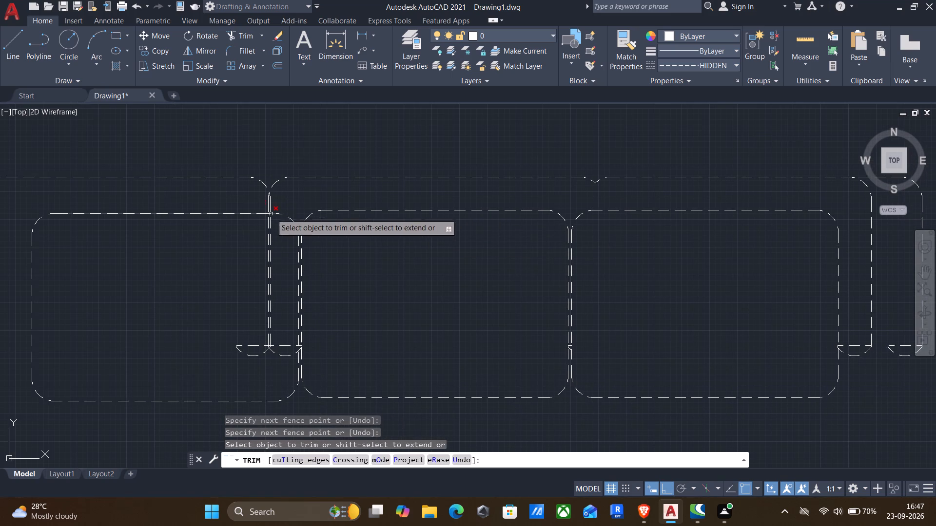
pyautogui.moveTo(253, 200); pyautogui.dragTo(284, 203)
pyautogui.moveTo(273, 275); pyautogui.dragTo(255, 269)
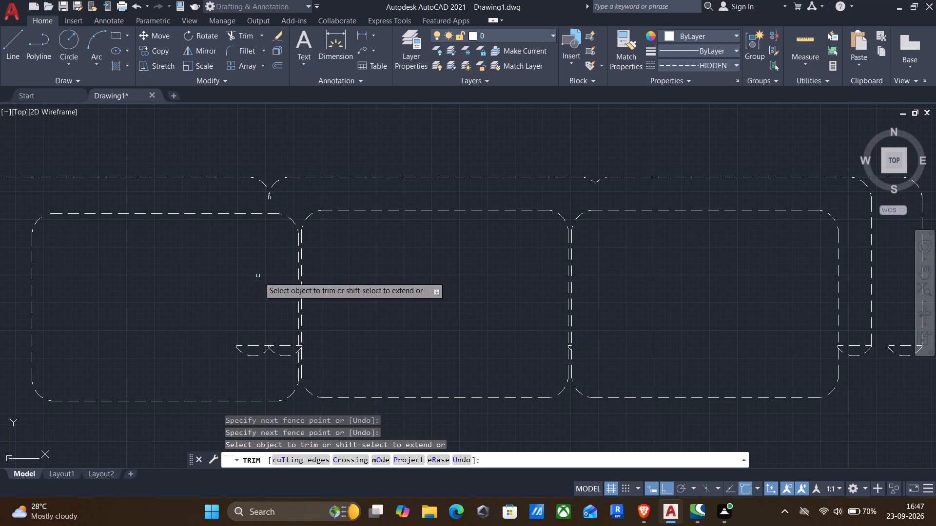
pyautogui.moveTo(284, 367); pyautogui.dragTo(284, 344)
pyautogui.moveTo(272, 358); pyautogui.dragTo(252, 343)
pyautogui.moveTo(253, 354); pyautogui.dragTo(280, 348)
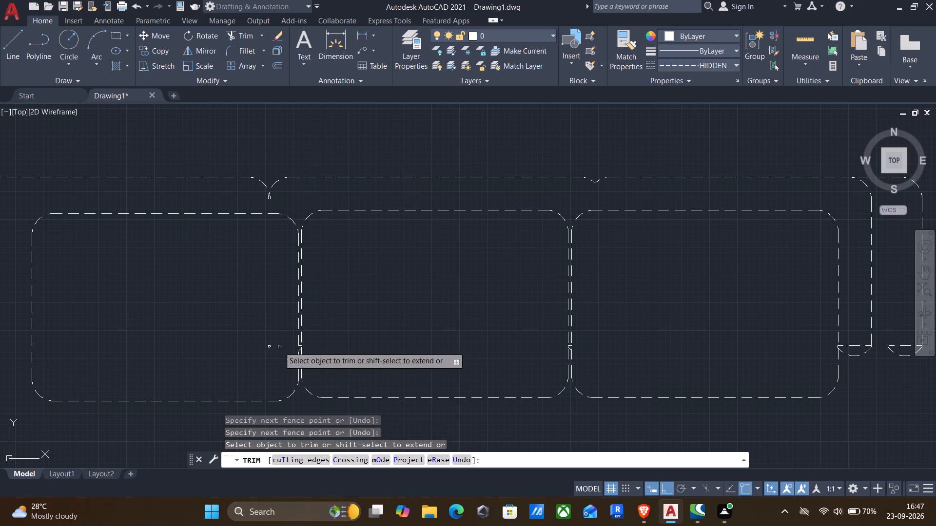
# Trim the leftover line fragments inside the west seat and below the back's notch between the west and middle seats.
pyautogui.scroll(-2, 278, 346)
pyautogui.scroll(2, 275, 338)
pyautogui.moveTo(275, 360); pyautogui.dragTo(263, 358)
pyautogui.moveTo(278, 366); pyautogui.dragTo(276, 367)
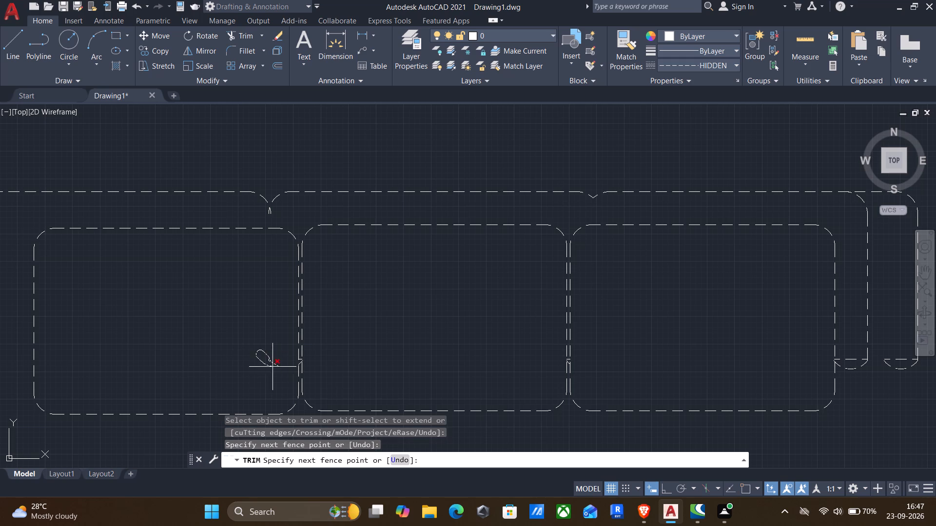
pyautogui.moveTo(276, 367); pyautogui.dragTo(283, 360)
pyautogui.moveTo(265, 357); pyautogui.dragTo(265, 360)
pyautogui.moveTo(265, 360); pyautogui.dragTo(272, 360)
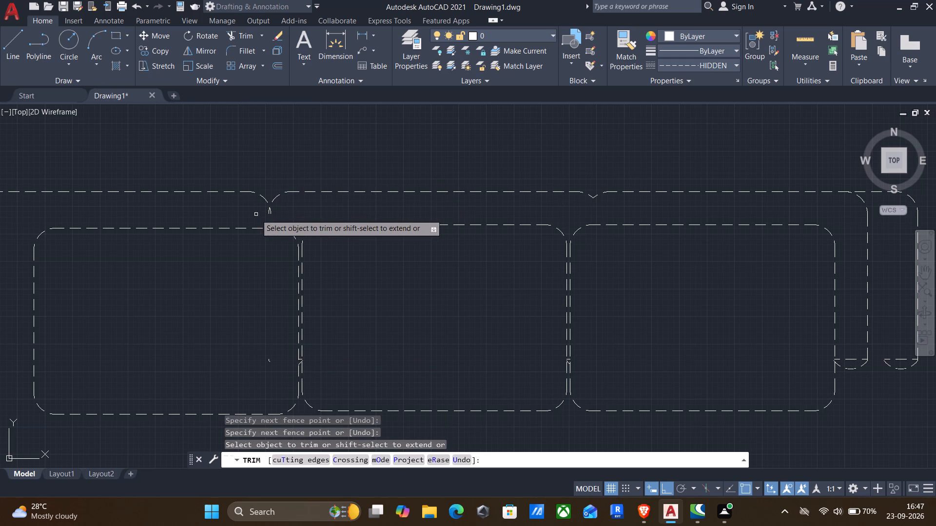
pyautogui.moveTo(256, 214); pyautogui.dragTo(282, 214)
pyautogui.scroll(-2, 282, 217)
pyautogui.moveTo(251, 274); pyautogui.dragTo(278, 264, button='middle')
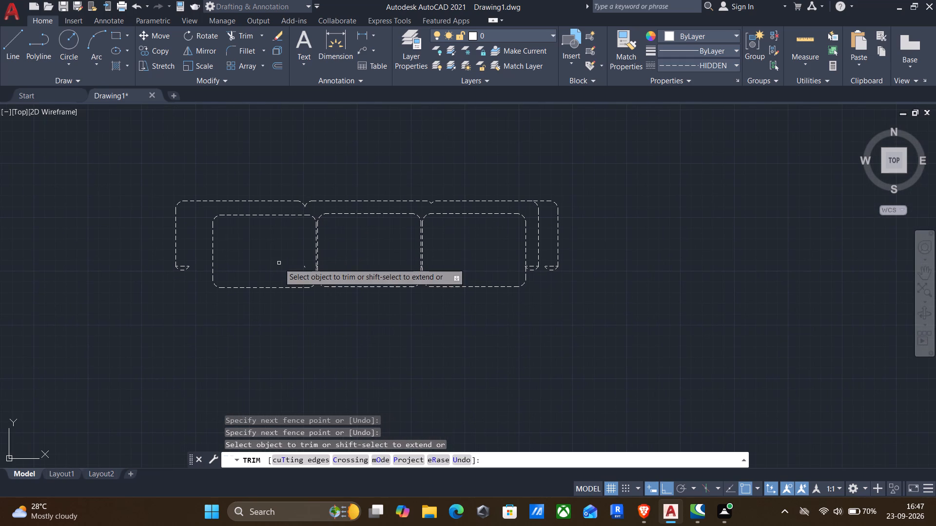
pyautogui.press('Escape')
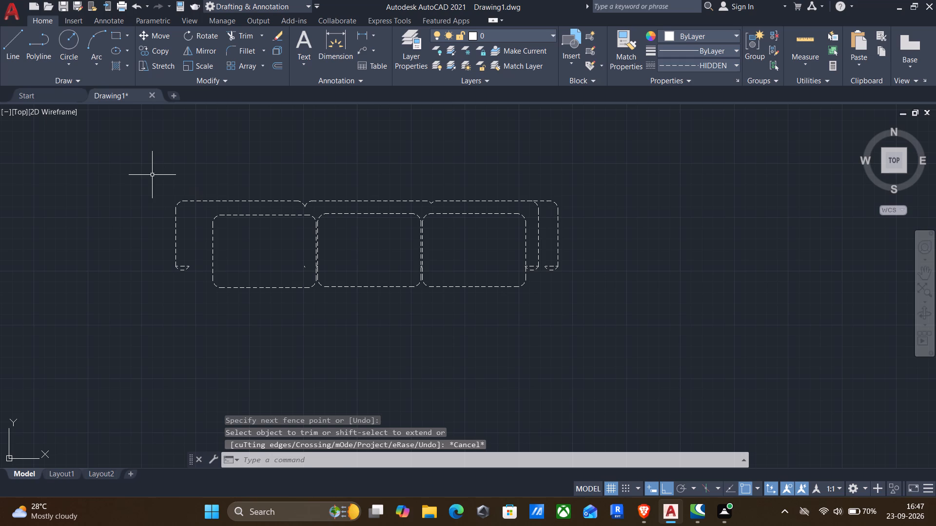
# Explode the outer back-and-arm outline of the west armchair in the copied row.
pyautogui.moveTo(151, 175); pyautogui.dragTo(157, 205)
pyautogui.click(195, 304)
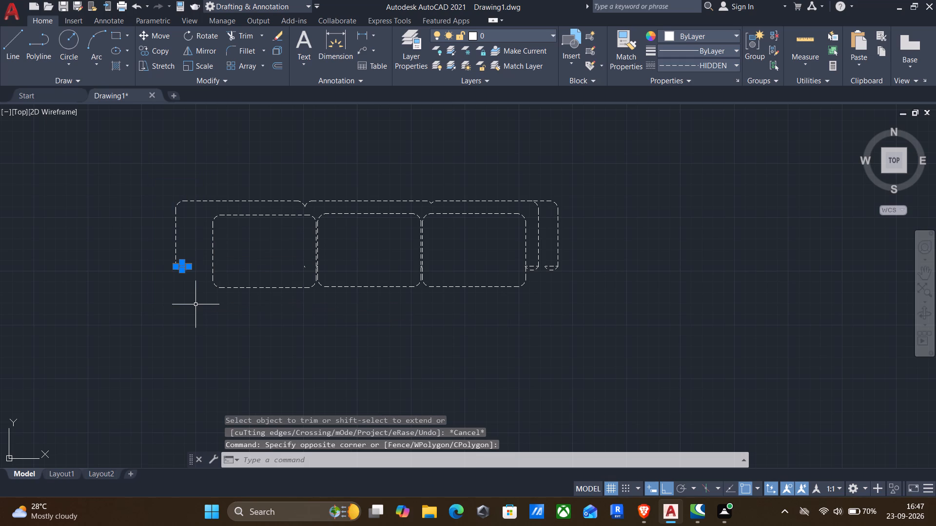
pyautogui.click(185, 217)
pyautogui.click(168, 208)
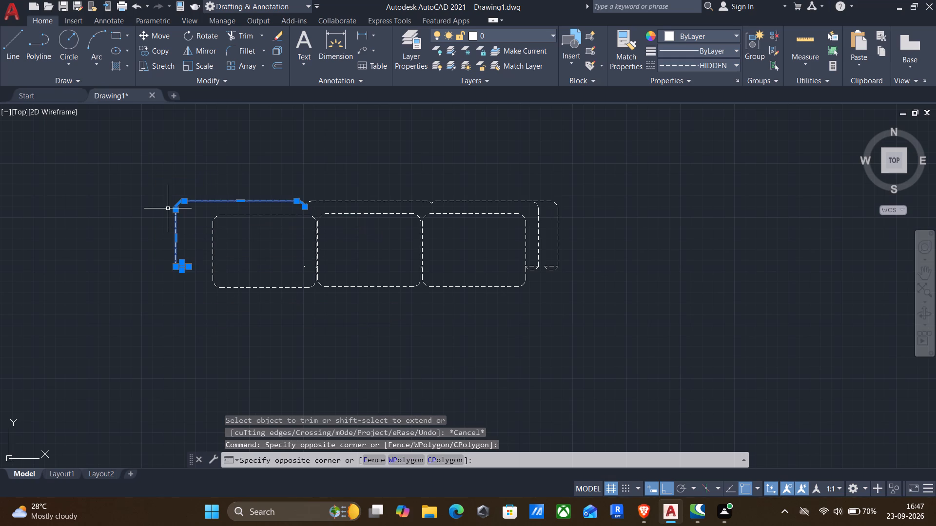
pyautogui.press('c')
pyautogui.press('BackSpace')
pyautogui.press('BackSpace')
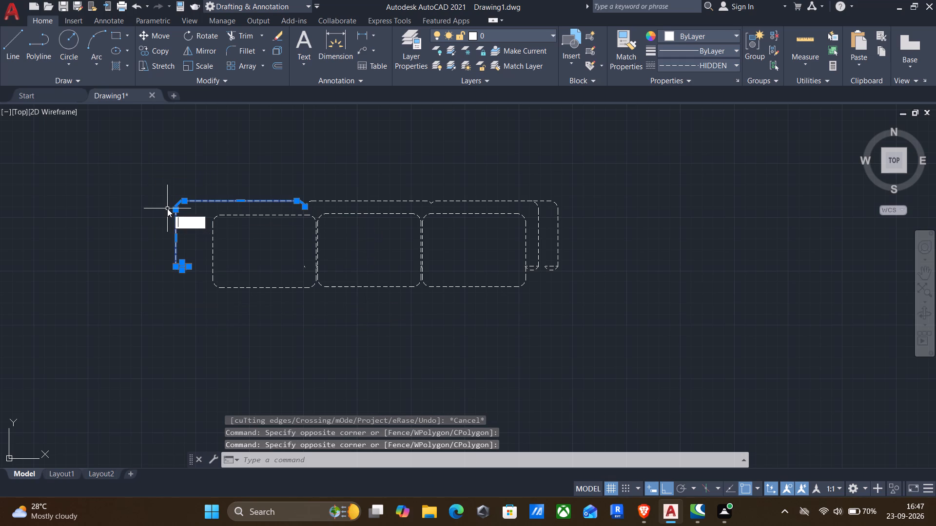
pyautogui.press('x')
pyautogui.press('Return')
# Move the west arm, with its curved end and upper corner, east so it sits against the west seat.
pyautogui.click(159, 192)
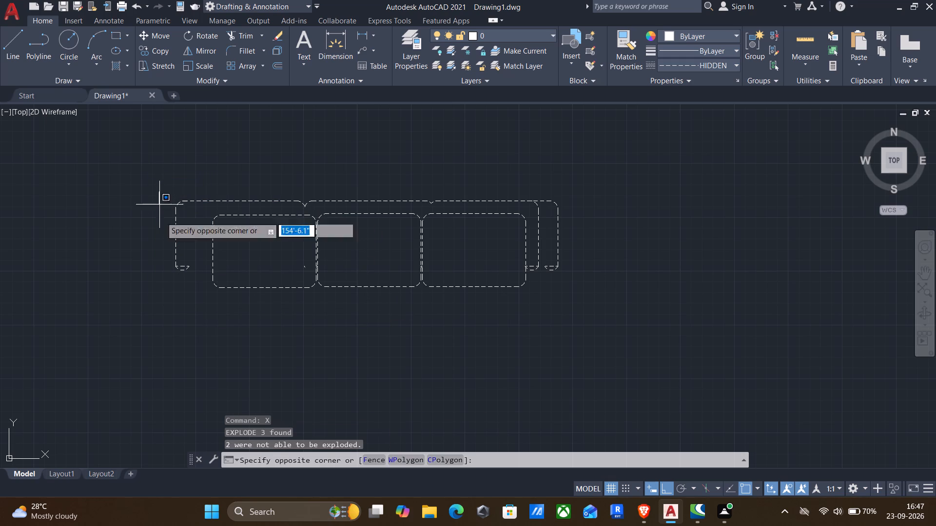
pyautogui.click(190, 305)
pyautogui.press('m')
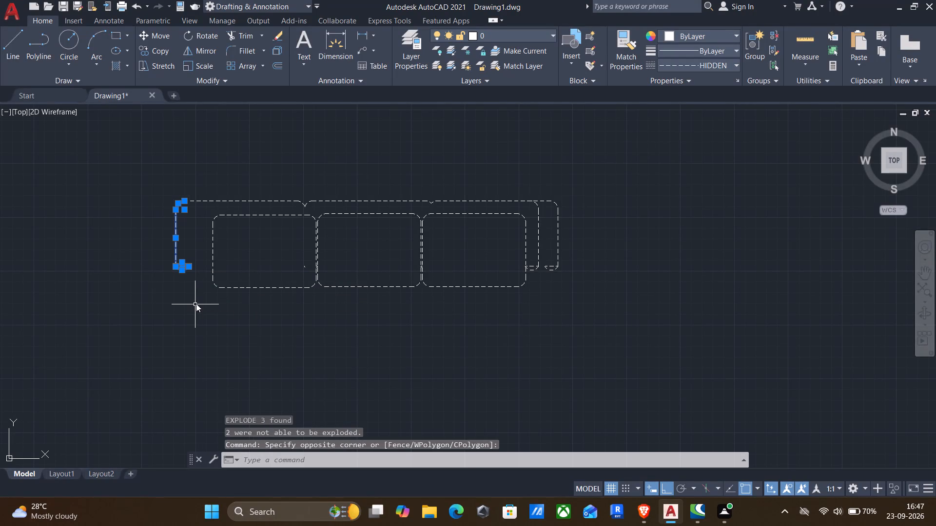
pyautogui.press('Return')
pyautogui.click(184, 202)
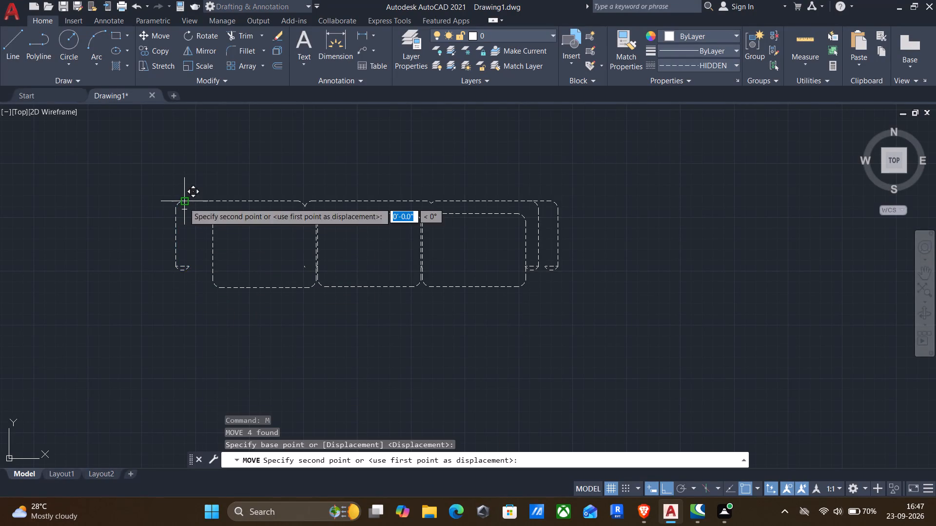
pyautogui.scroll(2, 203, 204)
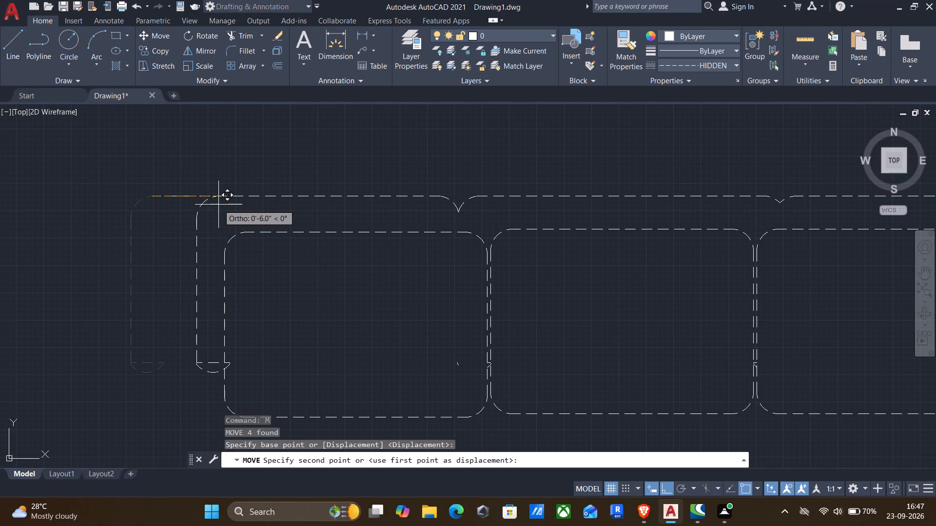
pyautogui.click(214, 204)
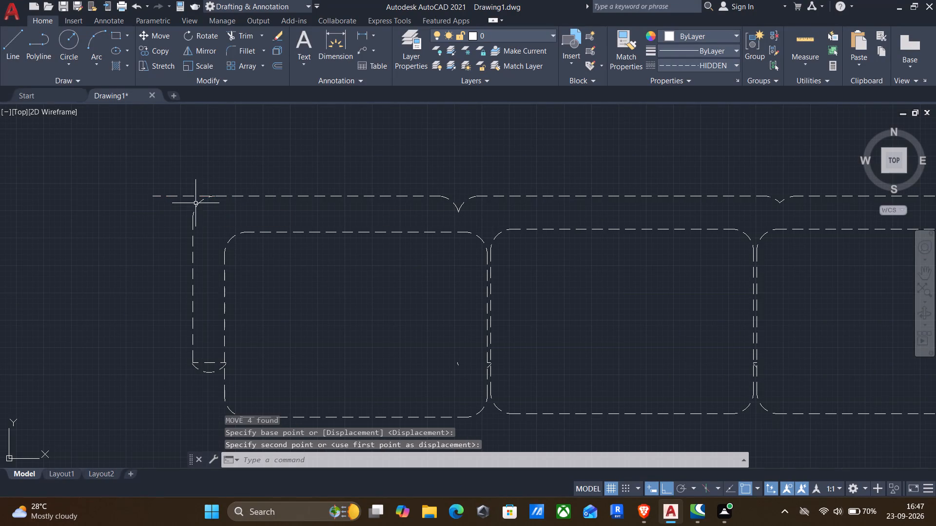
# Trim the leftover back line that extends west beyond the moved west arm.
pyautogui.write('tr')
pyautogui.press('Return')
pyautogui.moveTo(168, 232); pyautogui.dragTo(218, 177)
pyautogui.scroll(-2, 218, 177)
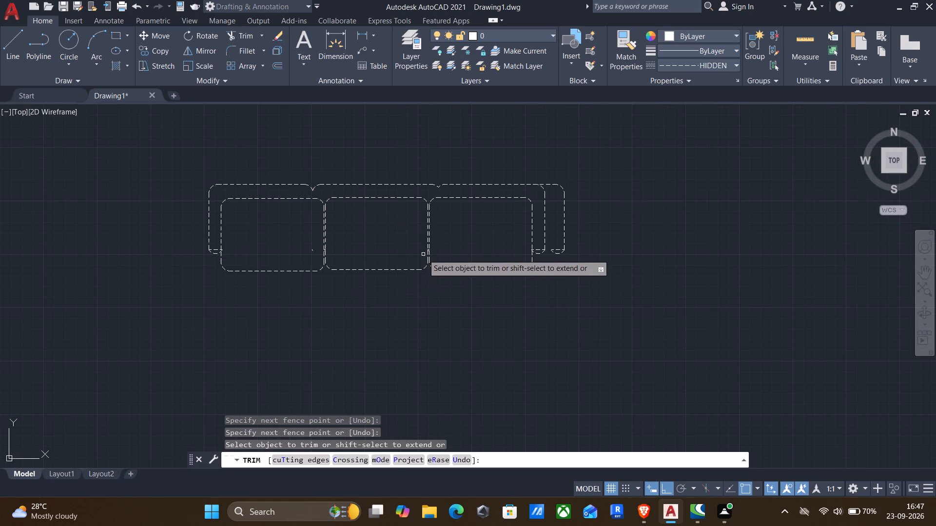
pyautogui.press('Escape')
# Delete the surplus outer arm line and its curved end east of the east seat.
pyautogui.click(551, 210)
pyautogui.click(593, 246)
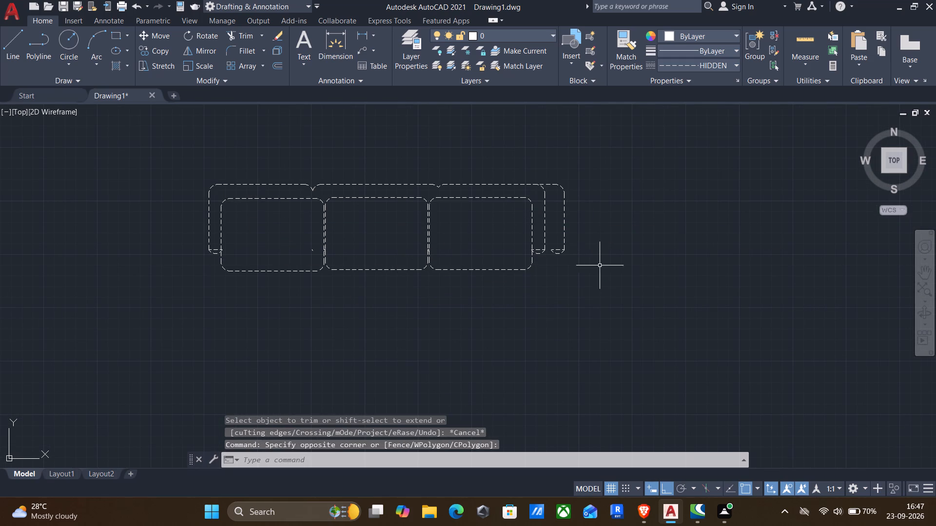
pyautogui.moveTo(602, 270); pyautogui.dragTo(595, 263)
pyautogui.click(558, 228)
pyautogui.press('Delete')
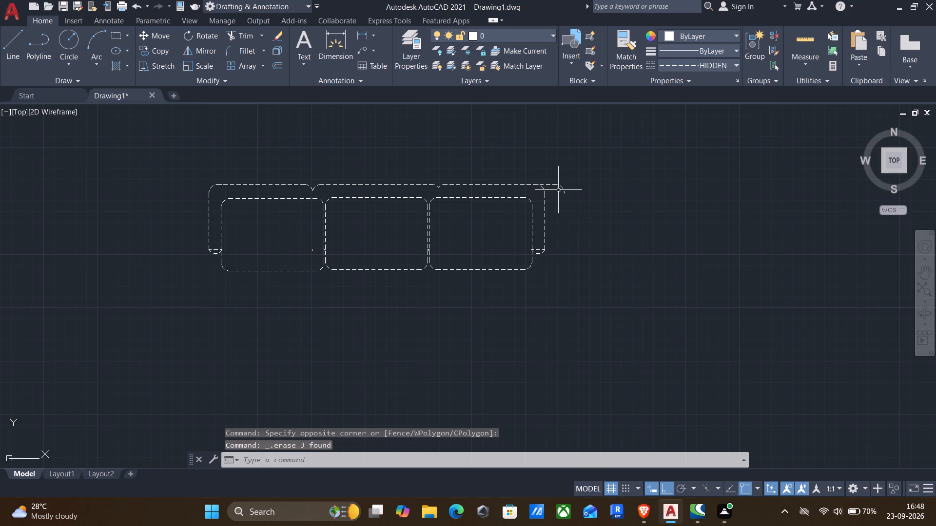
# Trim the back line and outer corner arc that extend past the remaining east arm.
pyautogui.write('tr')
pyautogui.press('Return')
pyautogui.moveTo(558, 192); pyautogui.dragTo(559, 191)
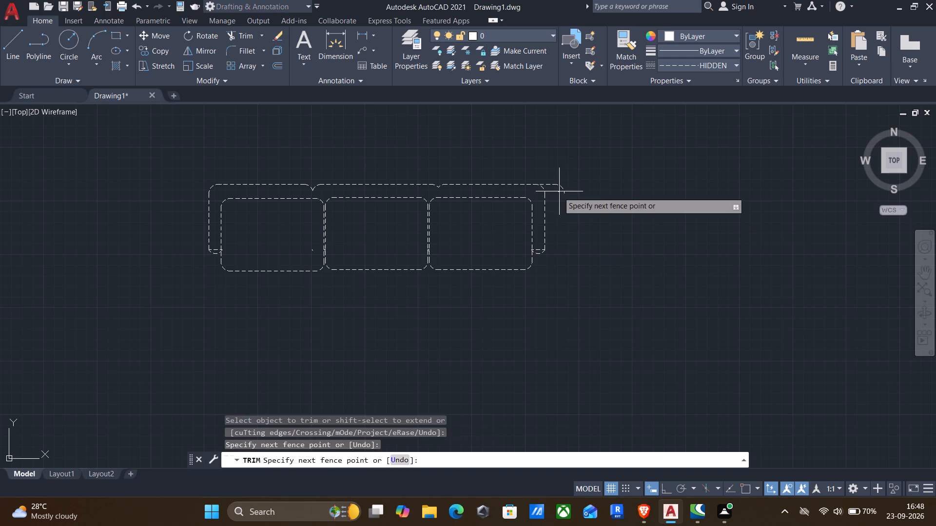
pyautogui.moveTo(559, 191); pyautogui.dragTo(570, 178)
pyautogui.moveTo(548, 182); pyautogui.dragTo(562, 208)
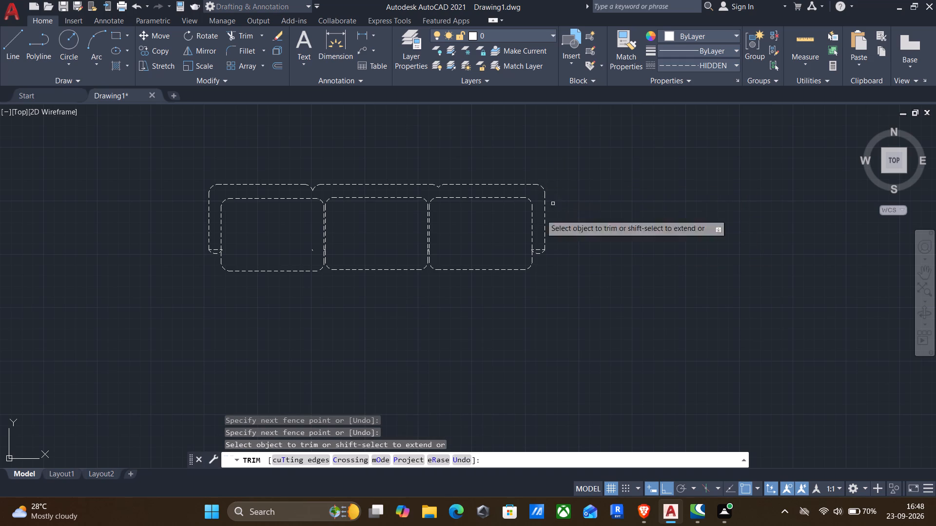
pyautogui.press('Escape')
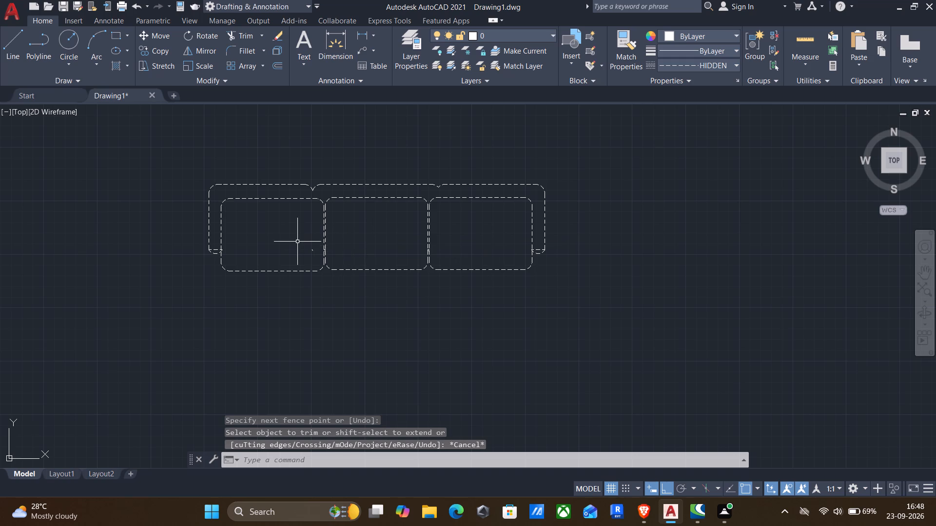
# Erase the stray line fragments inside the west seat near its lower east corner.
pyautogui.click(297, 242)
pyautogui.scroll(2, 310, 249)
pyautogui.click(326, 270)
pyautogui.press('Delete')
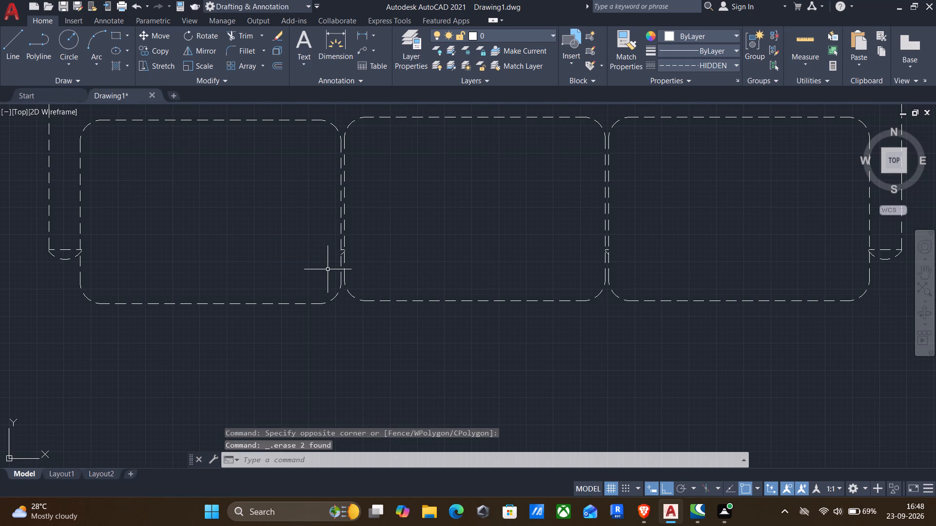
pyautogui.scroll(-2, 328, 273)
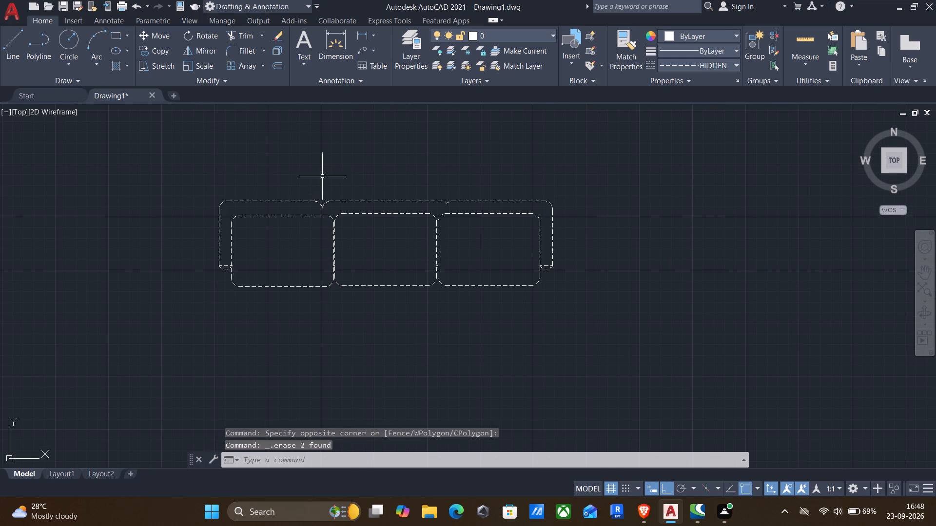
# Copy the middle and east seats with their back and east arm about 5'-9" to the east.
pyautogui.moveTo(322, 176); pyautogui.dragTo(322, 182)
pyautogui.click(604, 367)
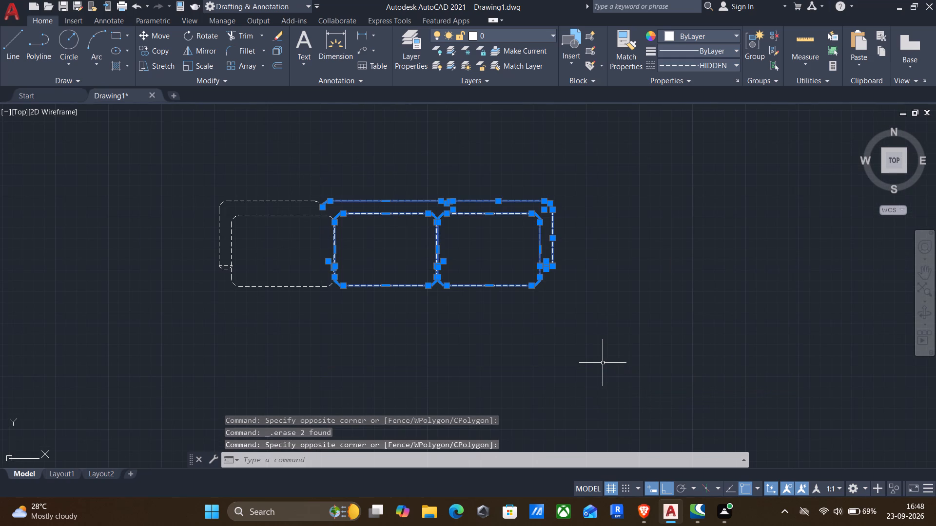
pyautogui.write('co')
pyautogui.press('Return')
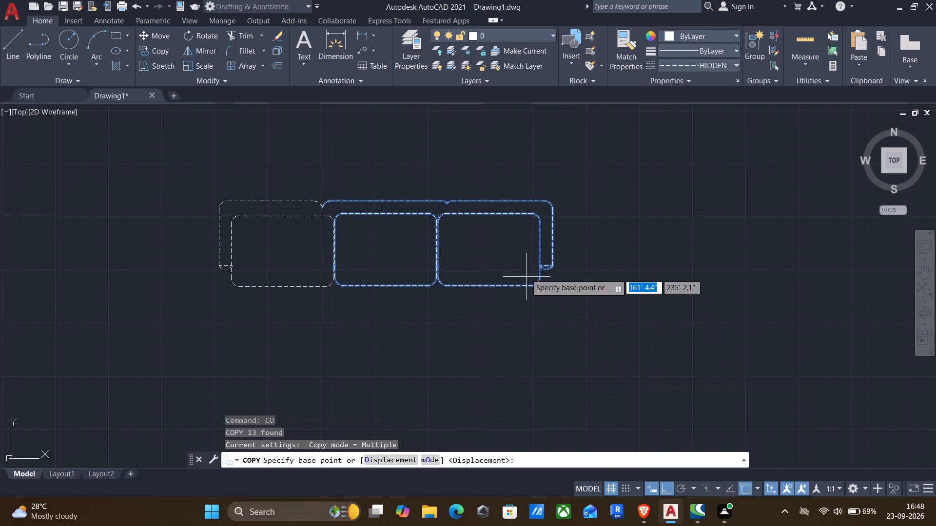
pyautogui.moveTo(435, 210); pyautogui.dragTo(445, 212)
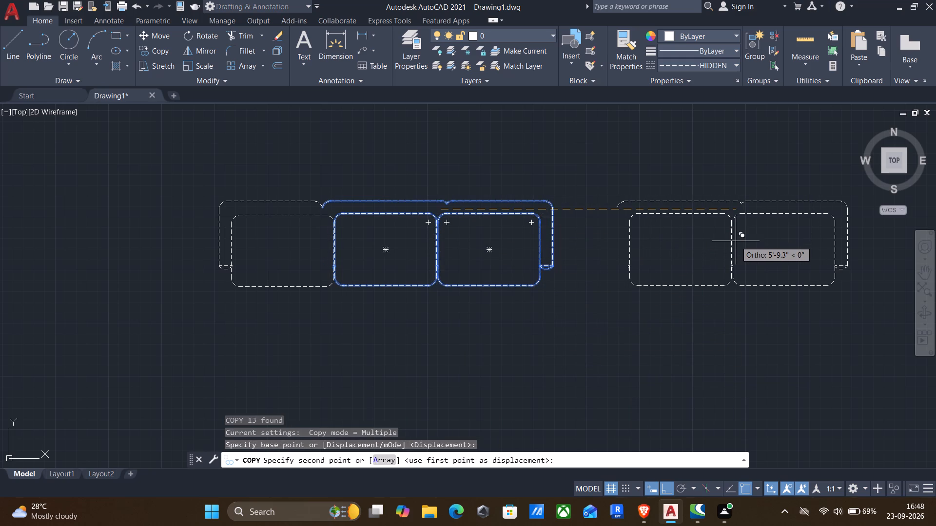
pyautogui.click(736, 241)
pyautogui.press('Escape')
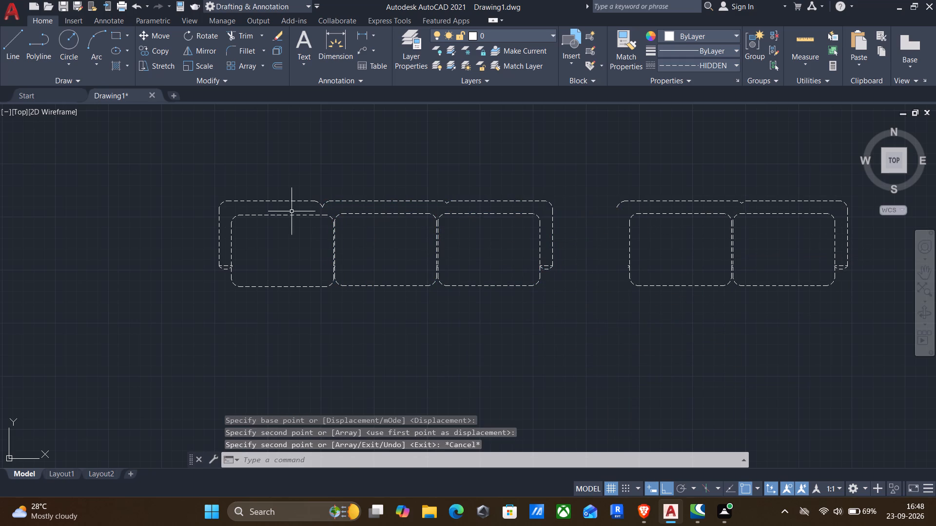
# Copy the three-seat sofa's west arm onto the west side of the copied two-seat section.
pyautogui.click(181, 182)
pyautogui.click(241, 293)
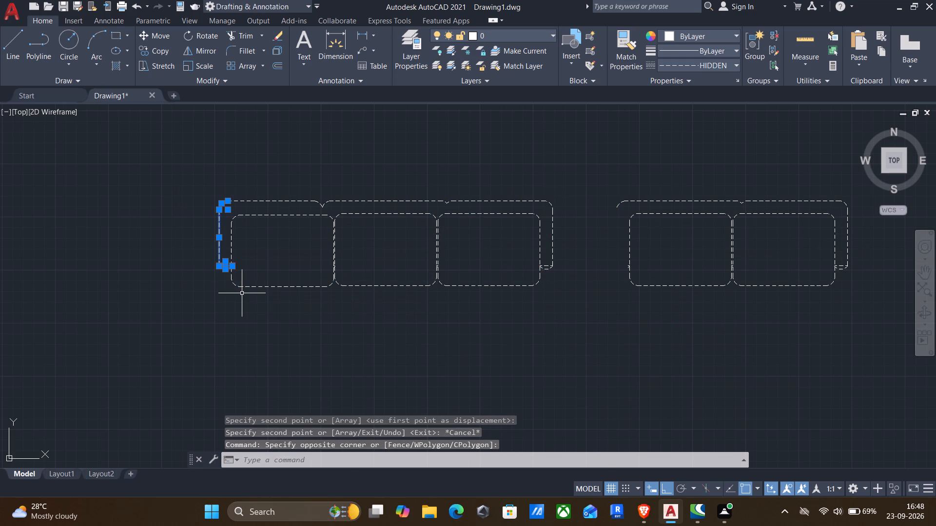
pyautogui.press('c')
pyautogui.press('o')
pyautogui.press('Return')
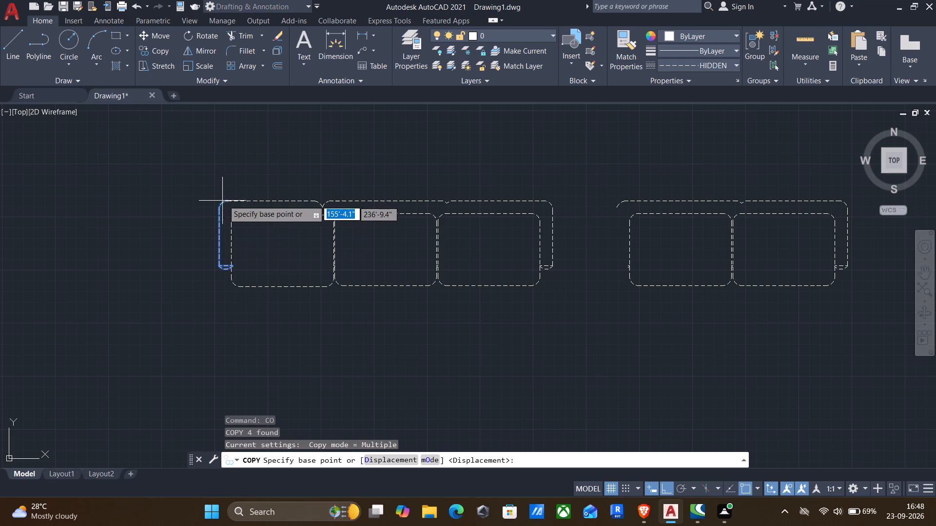
pyautogui.scroll(2, 246, 274)
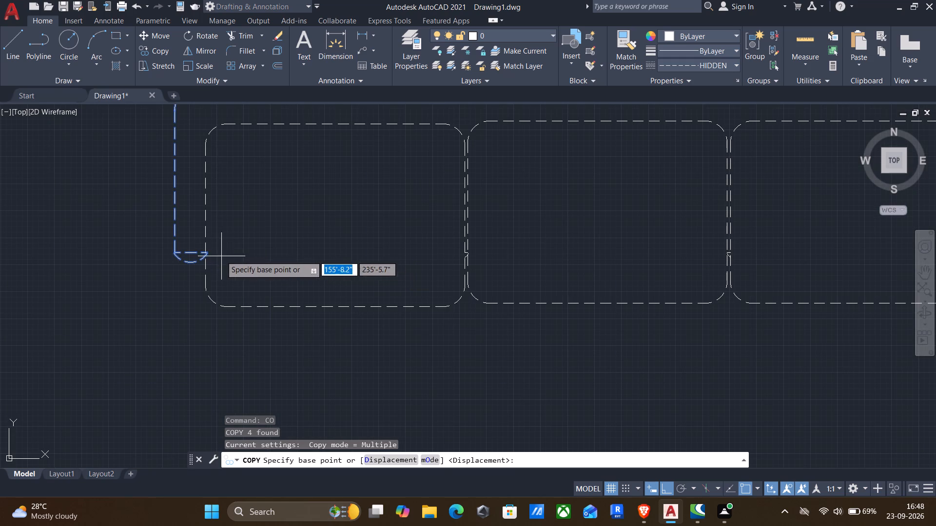
pyautogui.click(208, 251)
pyautogui.scroll(-1, 524, 303)
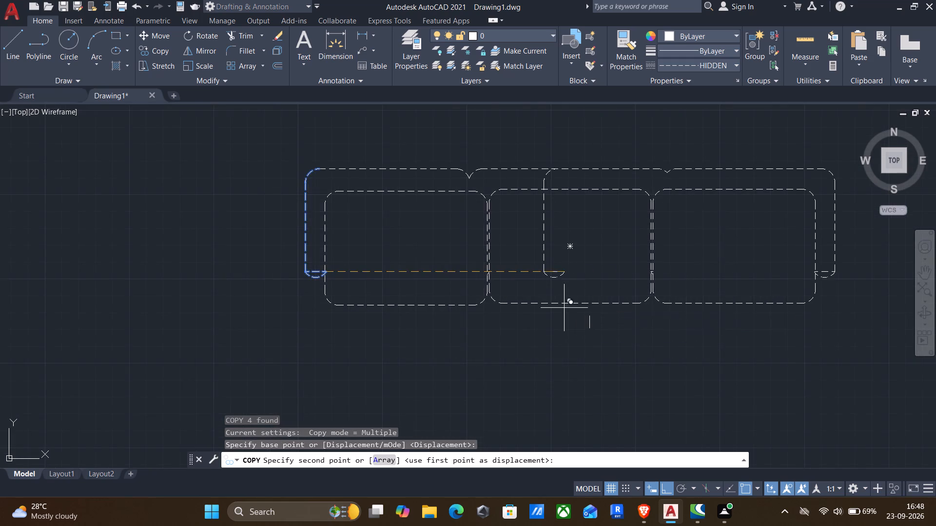
pyautogui.moveTo(627, 309); pyautogui.dragTo(344, 302, button='middle')
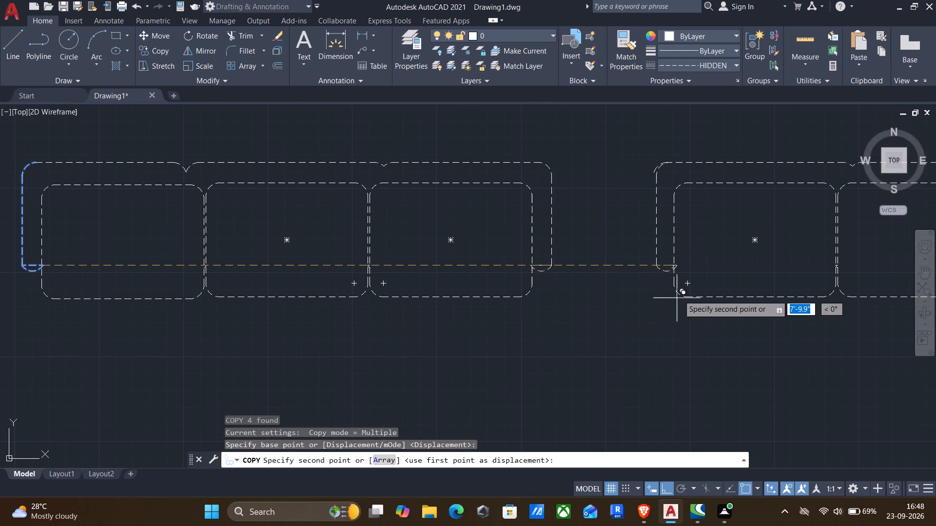
pyautogui.click(674, 263)
pyautogui.scroll(-2, 665, 277)
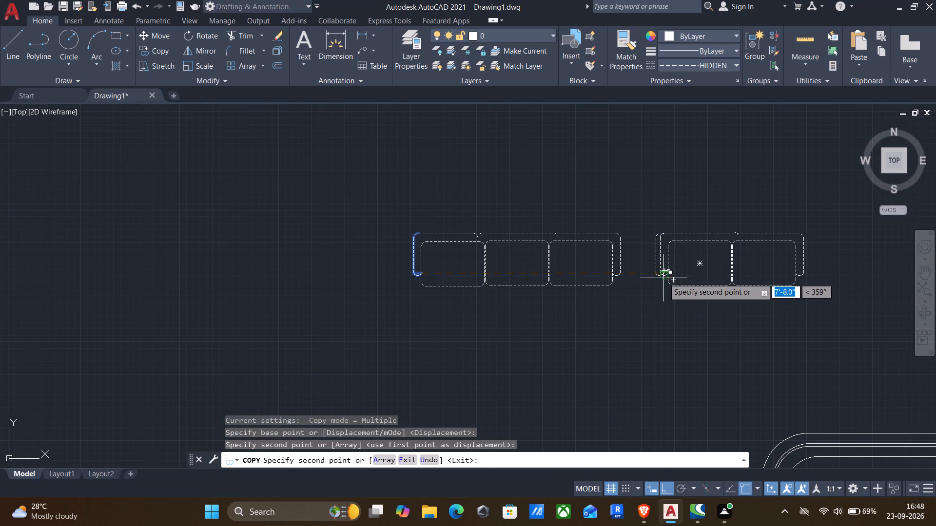
pyautogui.press('Escape')
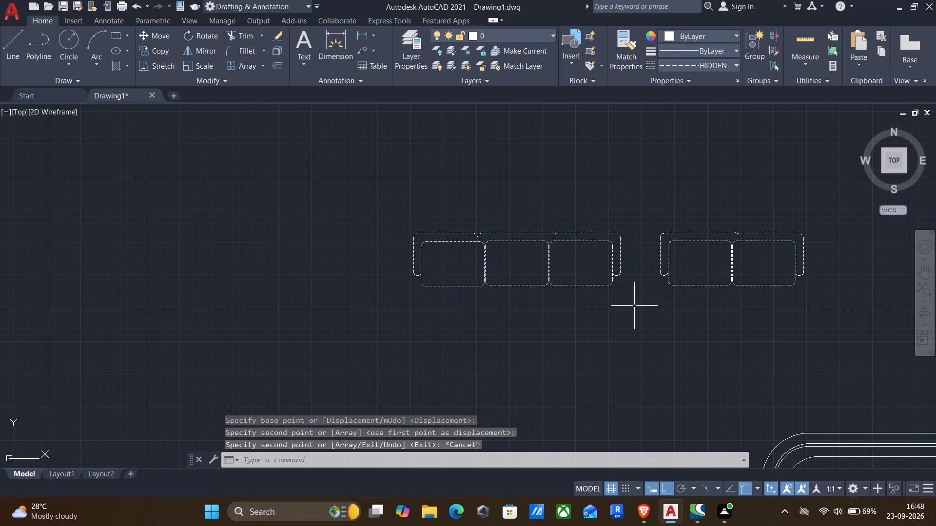
# Rotate the three-seat sofa by 270° about a point near the middle of its back, so the back faces east.
pyautogui.moveTo(630, 318); pyautogui.dragTo(549, 276, button='middle')
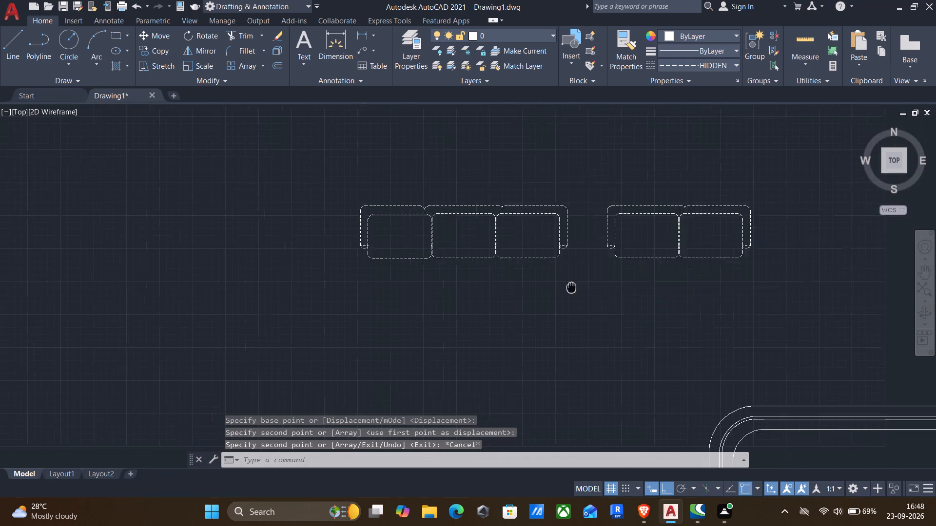
pyautogui.moveTo(549, 276); pyautogui.dragTo(518, 261, button='middle')
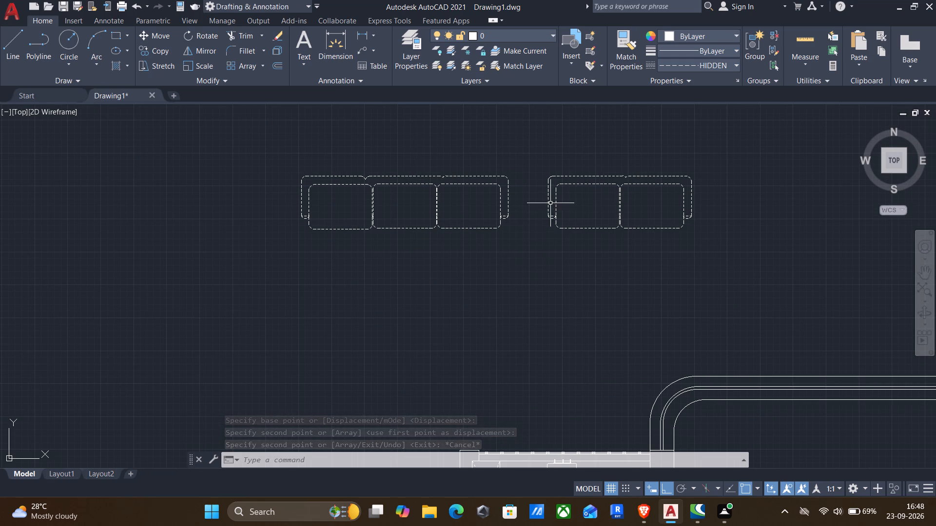
pyautogui.click(268, 153)
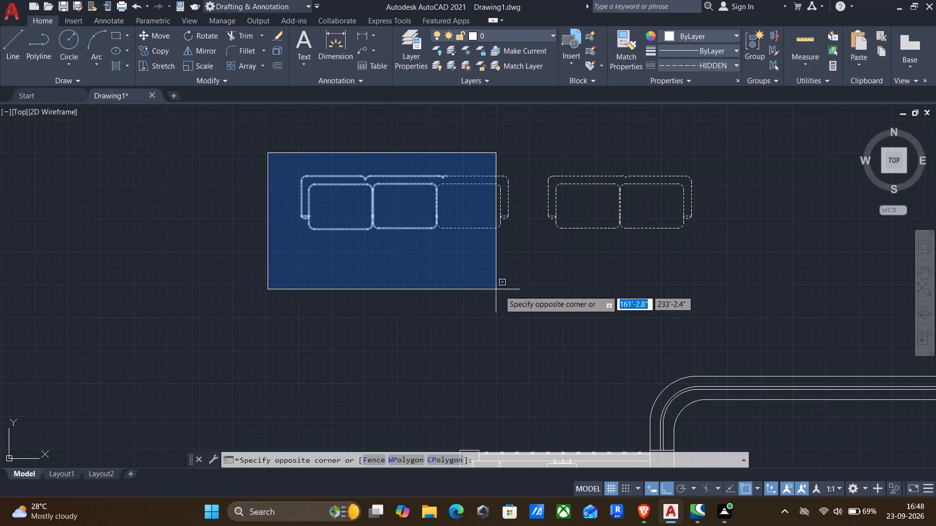
pyautogui.click(529, 292)
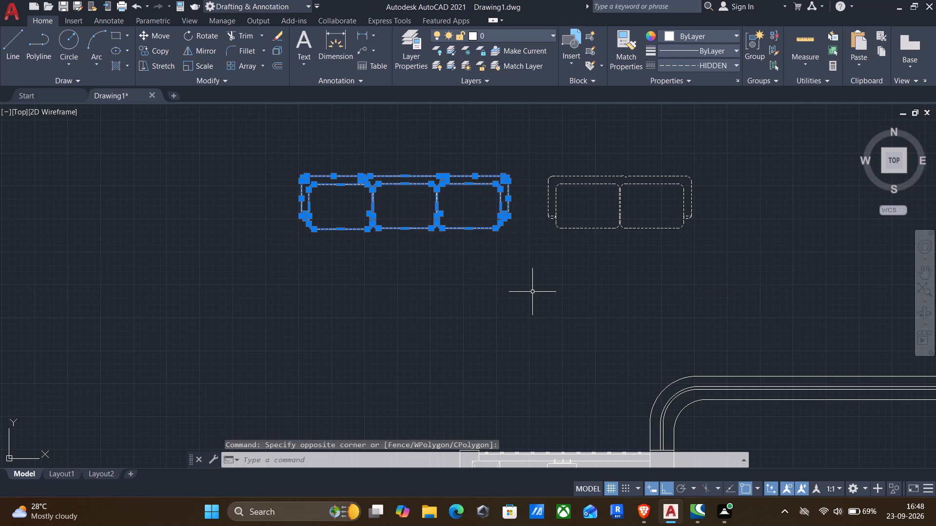
pyautogui.write('ro')
pyautogui.press('Return')
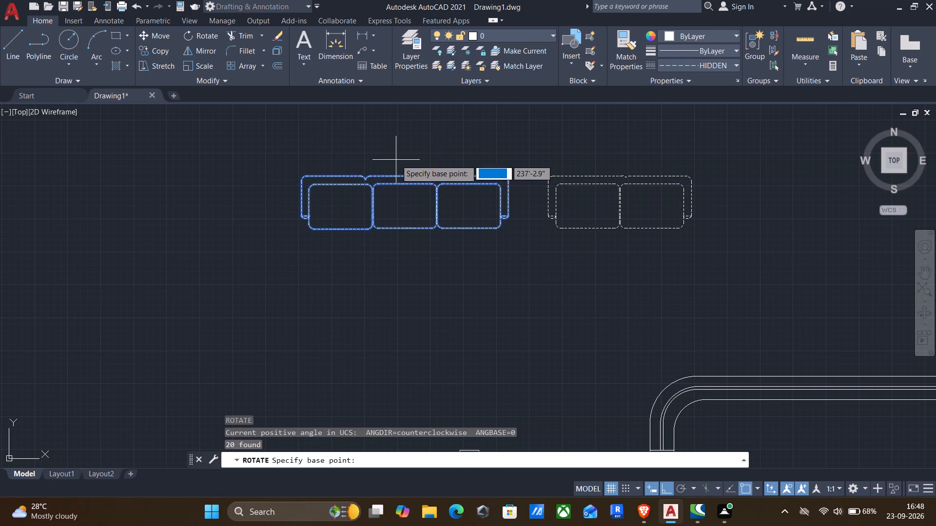
pyautogui.click(415, 170)
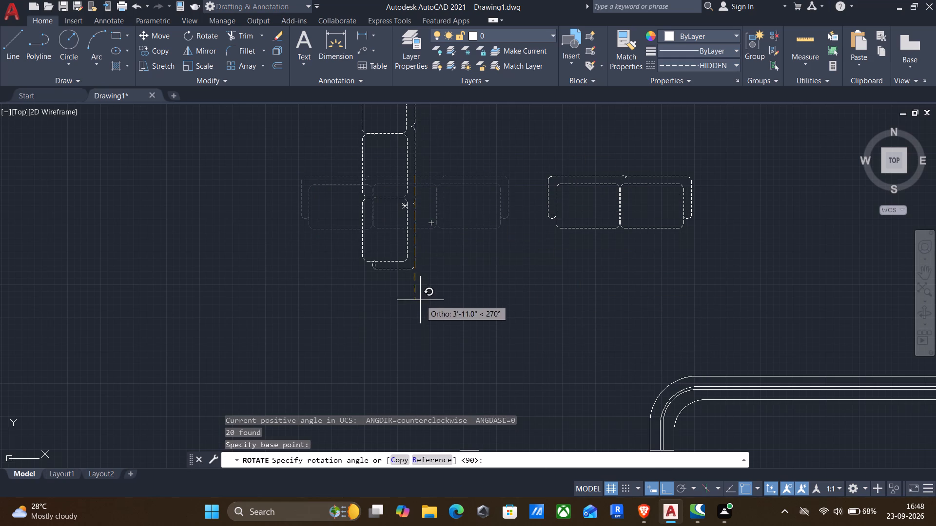
pyautogui.click(420, 301)
# Copy the rotated three-seat sofa into the living room, beside the east wall and just south of the existing sofa.
pyautogui.scroll(-2, 389, 277)
pyautogui.moveTo(307, 139); pyautogui.dragTo(324, 169)
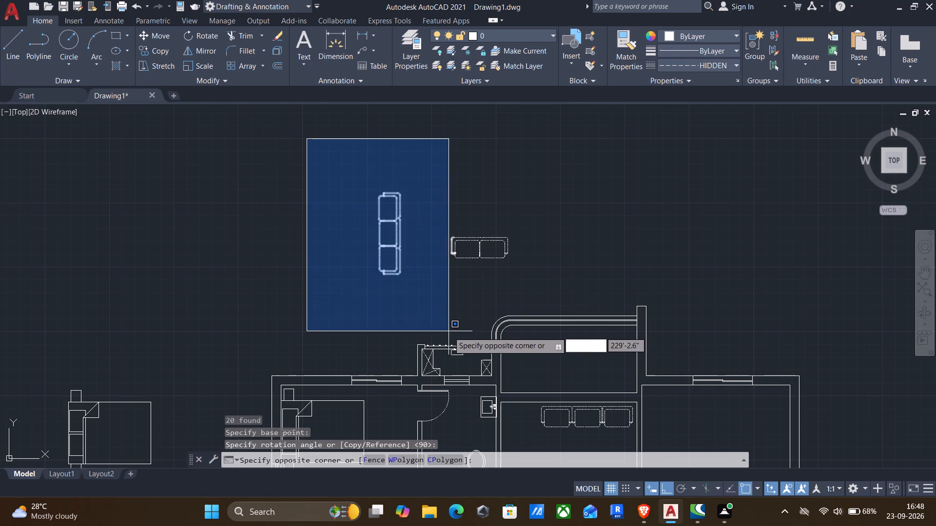
pyautogui.click(437, 334)
pyautogui.write('co')
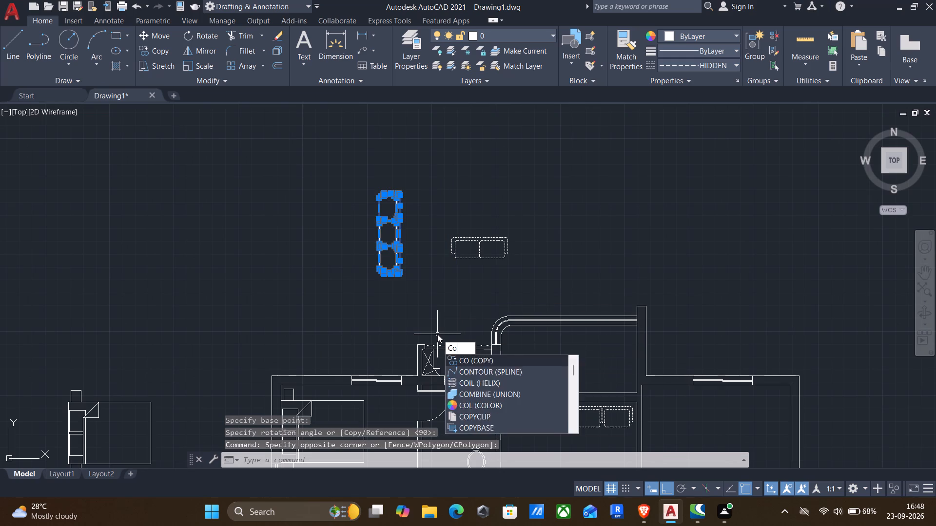
pyautogui.press('Return')
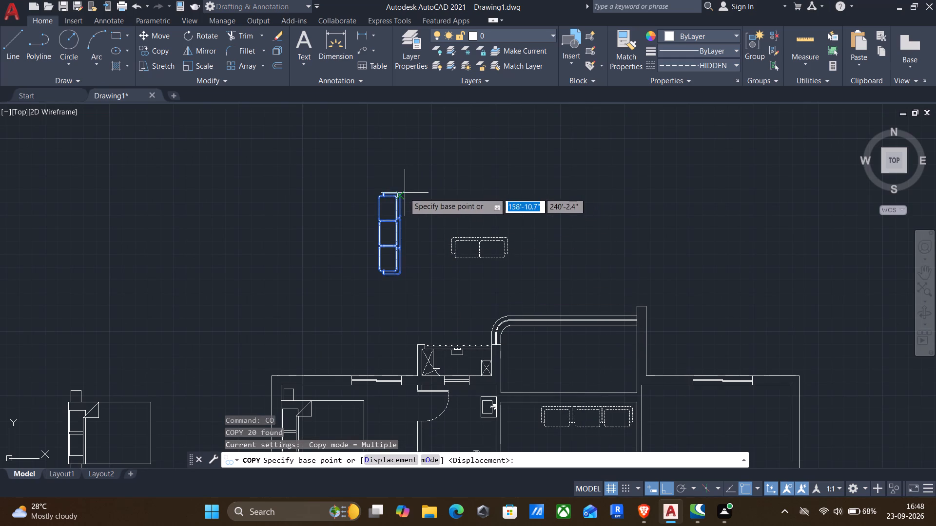
pyautogui.click(403, 191)
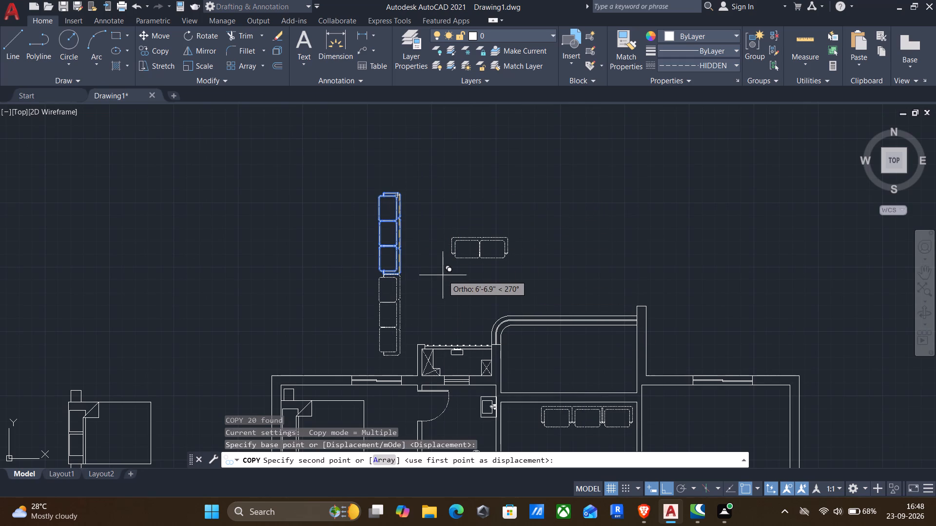
pyautogui.press('F8')
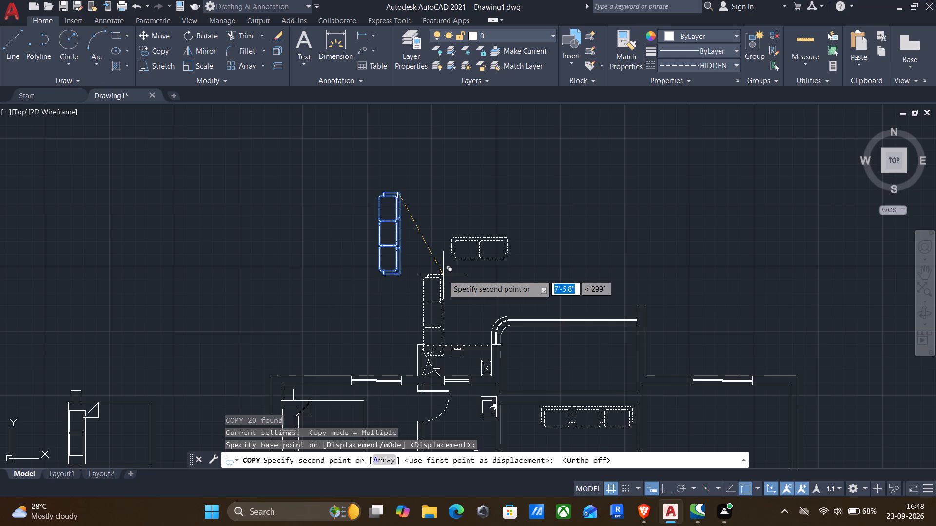
pyautogui.moveTo(584, 344); pyautogui.dragTo(558, 220, button='middle')
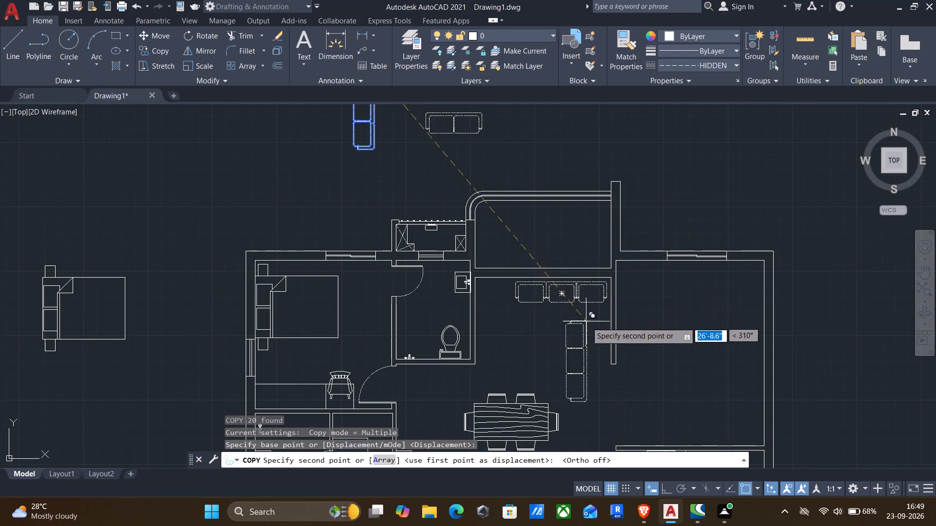
pyautogui.scroll(2, 614, 316)
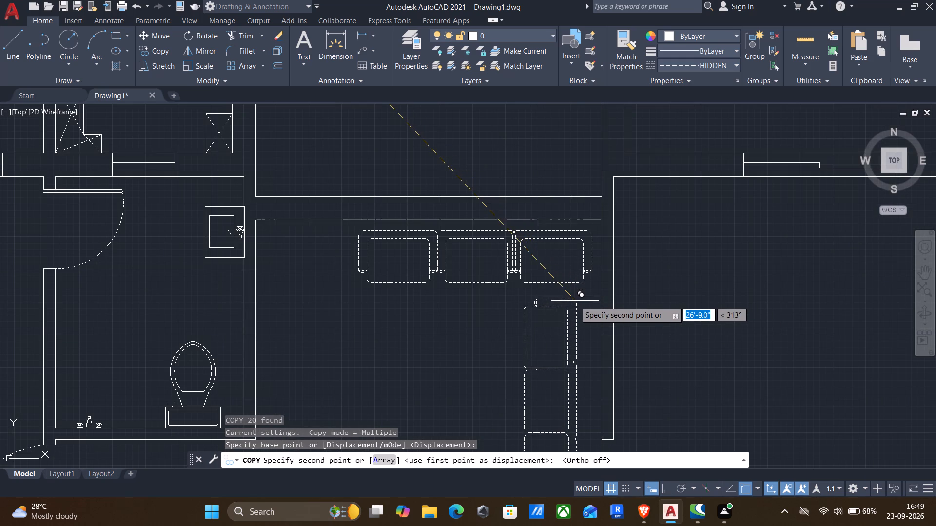
pyautogui.click(588, 306)
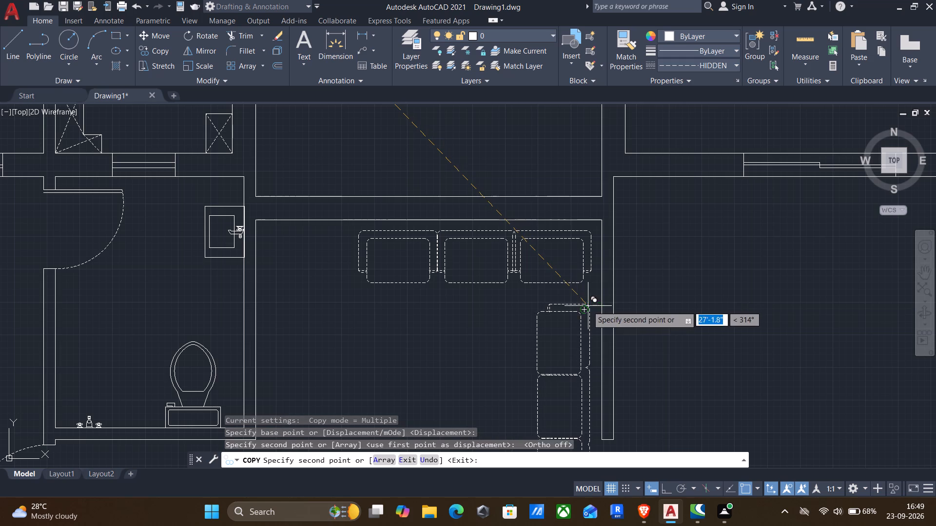
pyautogui.press('Escape')
# Erase the east seat of the living room's north sofa together with its leftover arm-end fragments.
pyautogui.click(598, 276)
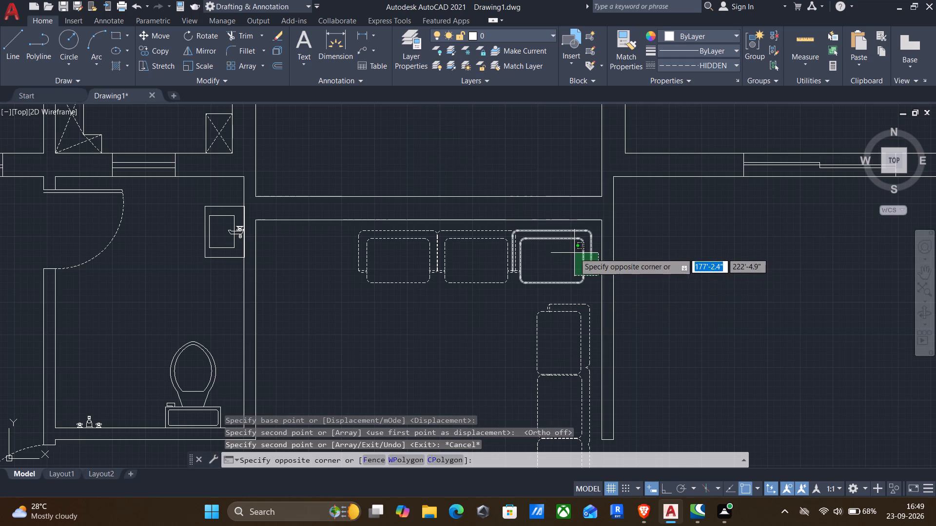
pyautogui.click(574, 253)
pyautogui.press('Delete')
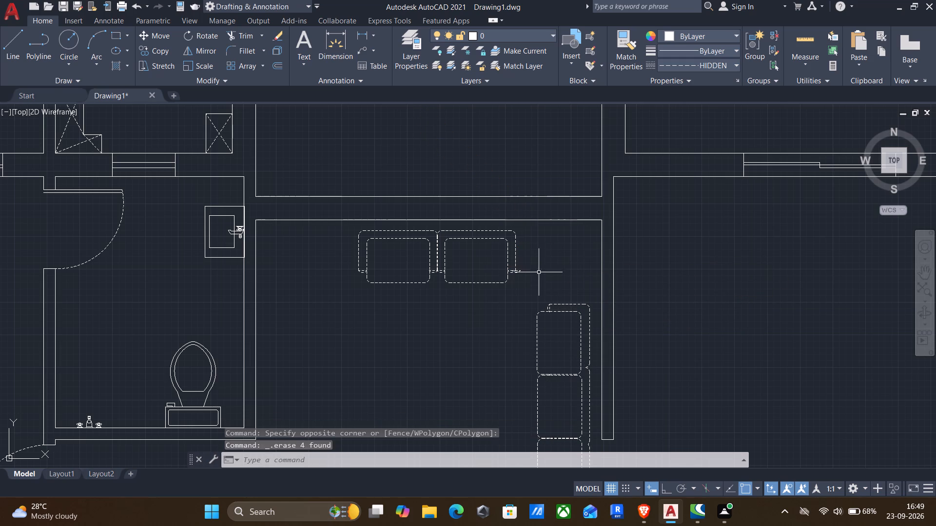
pyautogui.scroll(3, 539, 272)
pyautogui.click(483, 288)
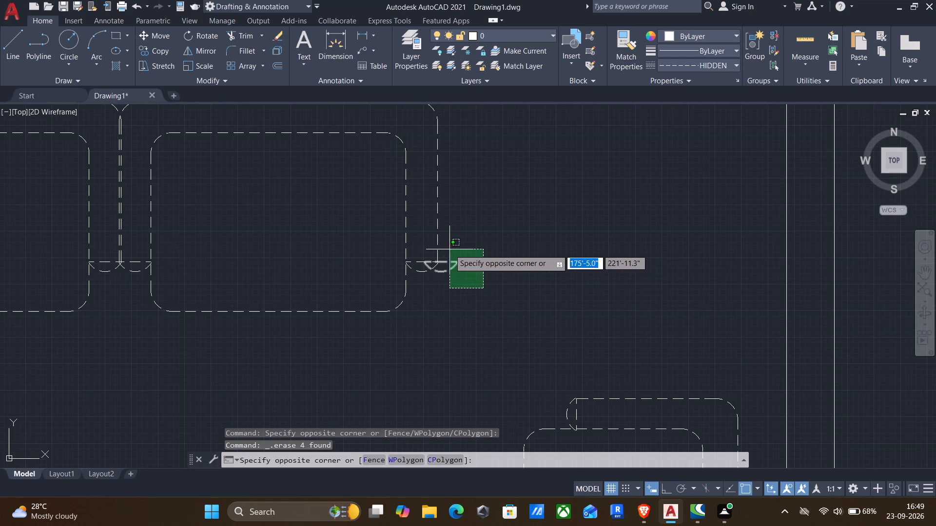
pyautogui.click(449, 250)
pyautogui.press('Delete')
# Erase the west seat of the north sofa and its leftover arm-end fragments, keeping only the single armchair.
pyautogui.scroll(-4, 445, 261)
pyautogui.moveTo(340, 308); pyautogui.dragTo(332, 303)
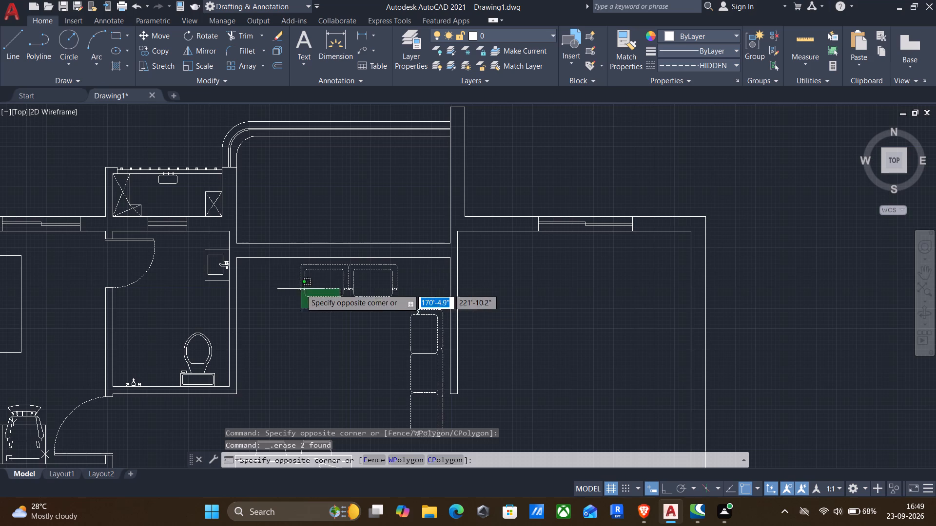
pyautogui.click(285, 267)
pyautogui.press('Delete')
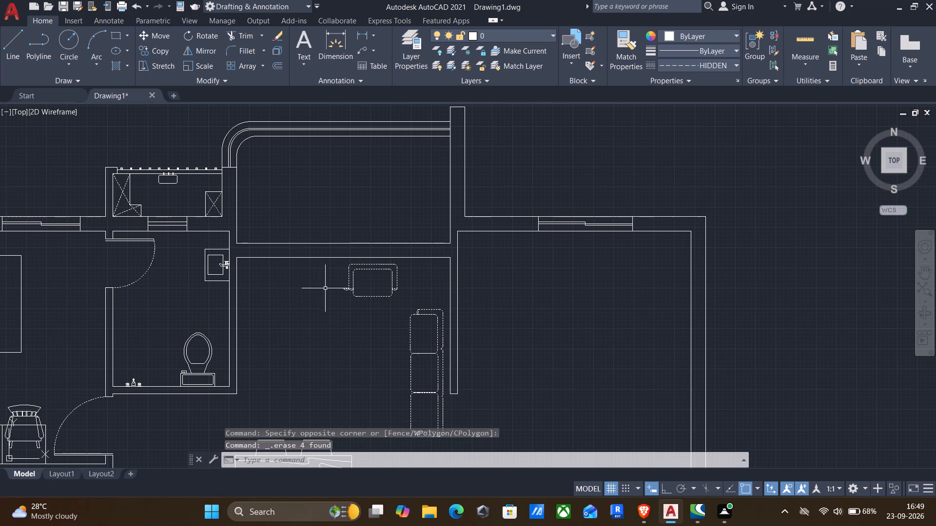
pyautogui.scroll(3, 333, 288)
pyautogui.click(371, 316)
pyautogui.click(333, 279)
pyautogui.press('Delete')
# Move the living room's three-seat sofa about 2' north along the east wall, toward the room's northeast corner.
pyautogui.scroll(-3, 337, 300)
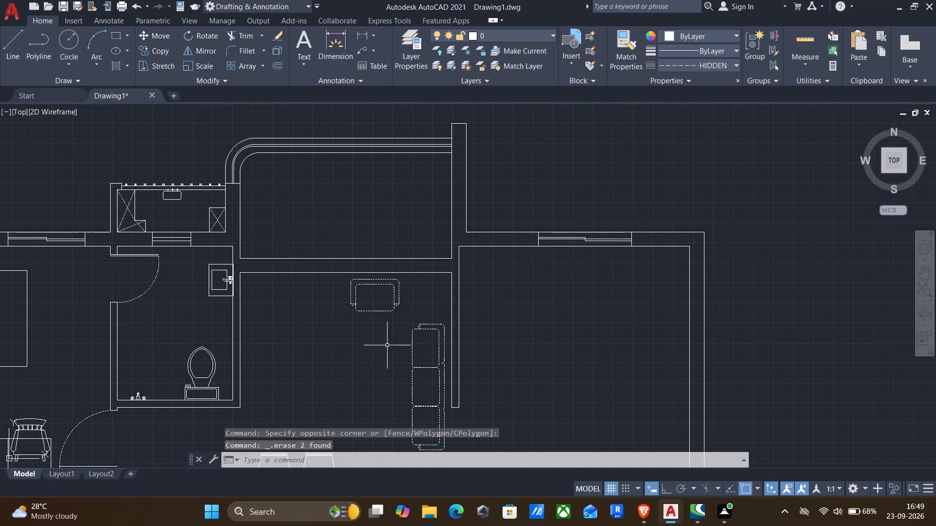
pyautogui.click(405, 311)
pyautogui.moveTo(447, 401); pyautogui.dragTo(480, 355, button='middle')
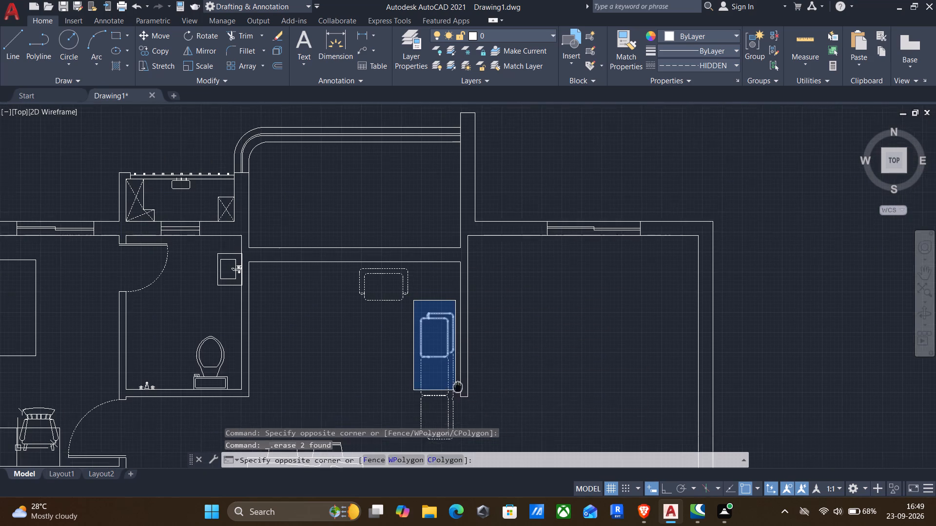
pyautogui.moveTo(480, 355); pyautogui.dragTo(500, 321, button='middle')
pyautogui.click(505, 403)
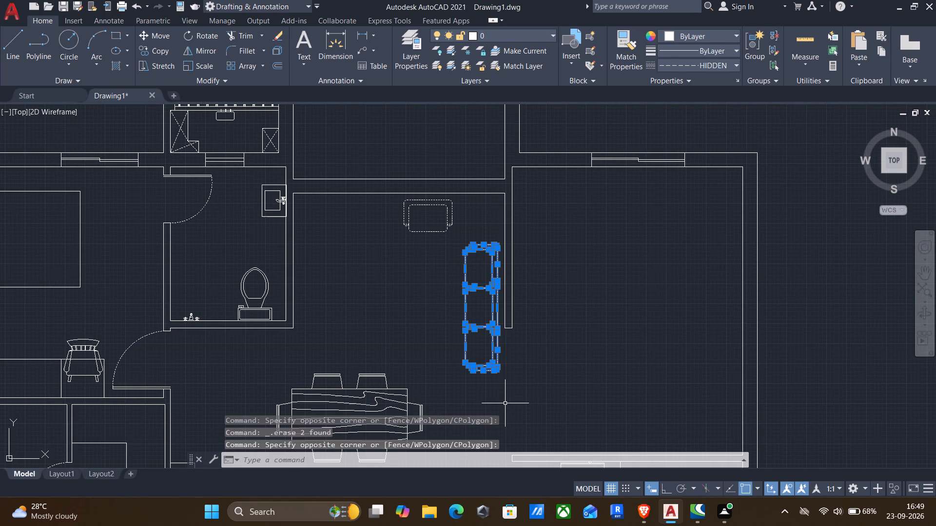
pyautogui.press('m')
pyautogui.press('Return')
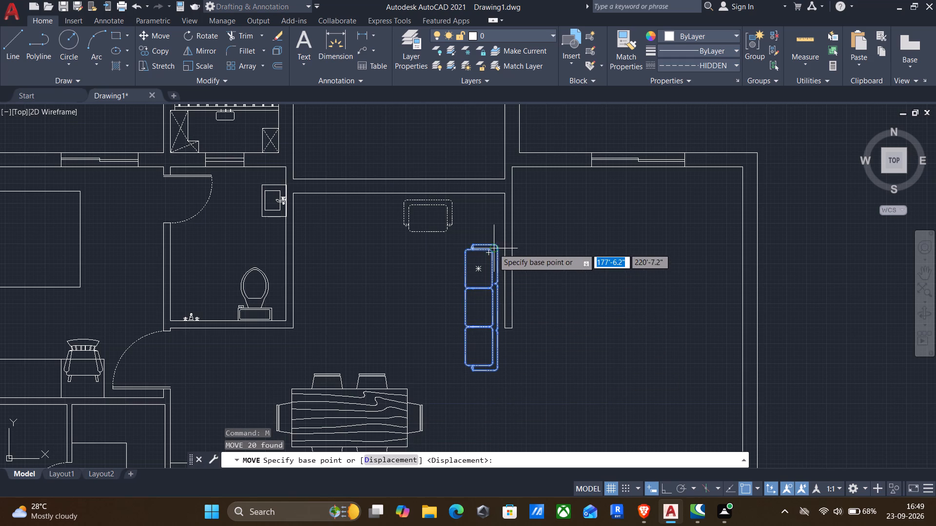
pyautogui.click(493, 248)
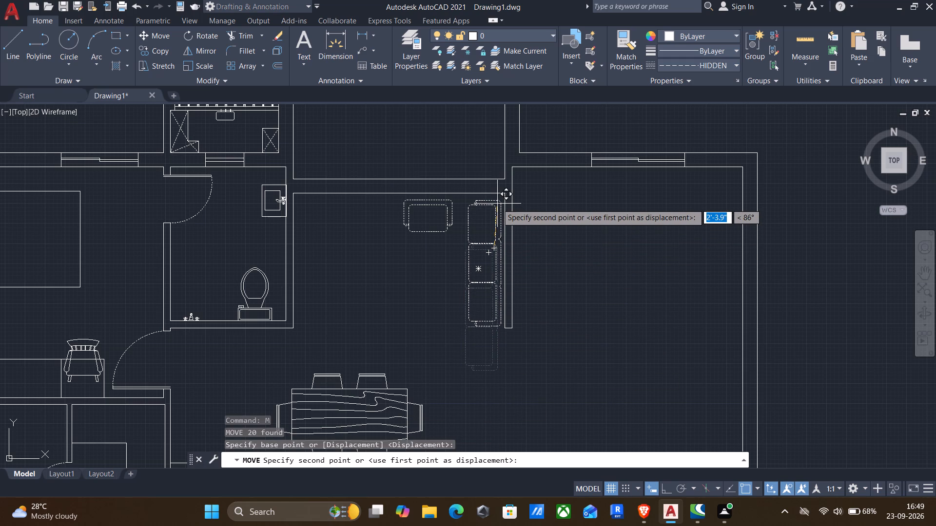
pyautogui.click(497, 207)
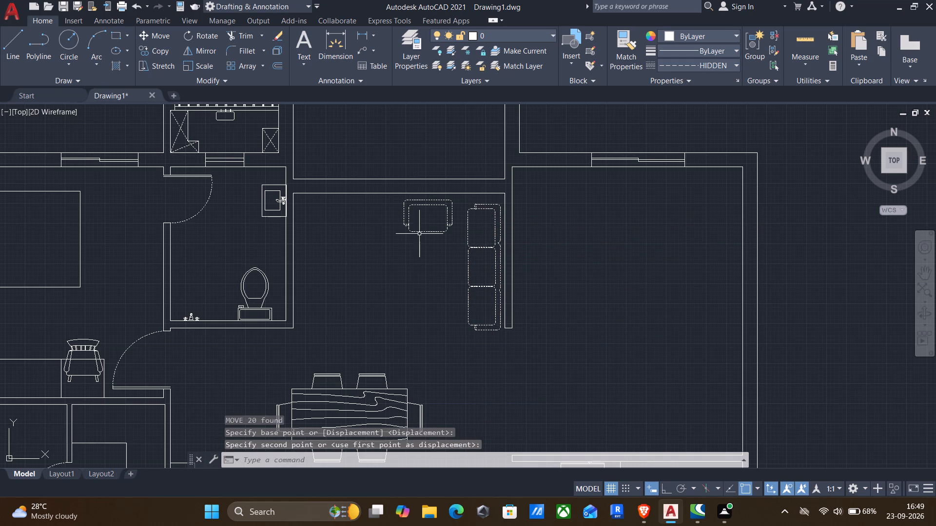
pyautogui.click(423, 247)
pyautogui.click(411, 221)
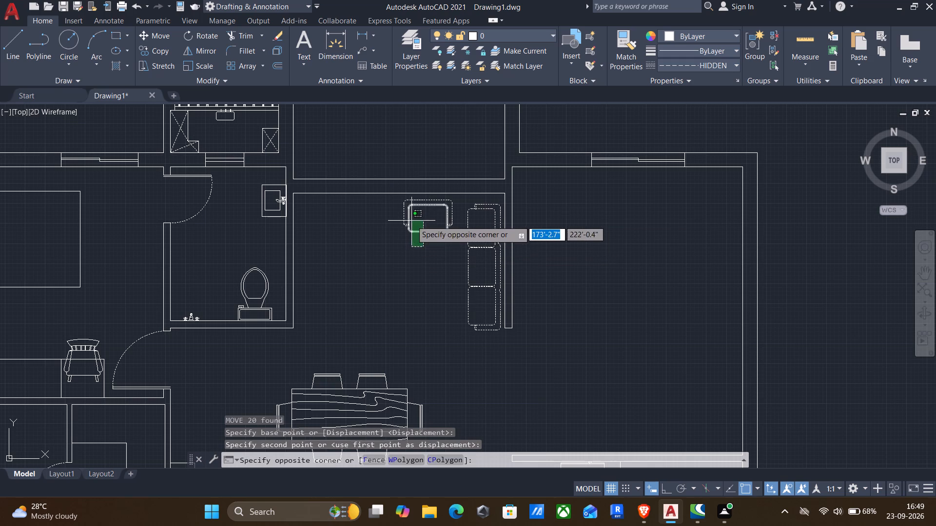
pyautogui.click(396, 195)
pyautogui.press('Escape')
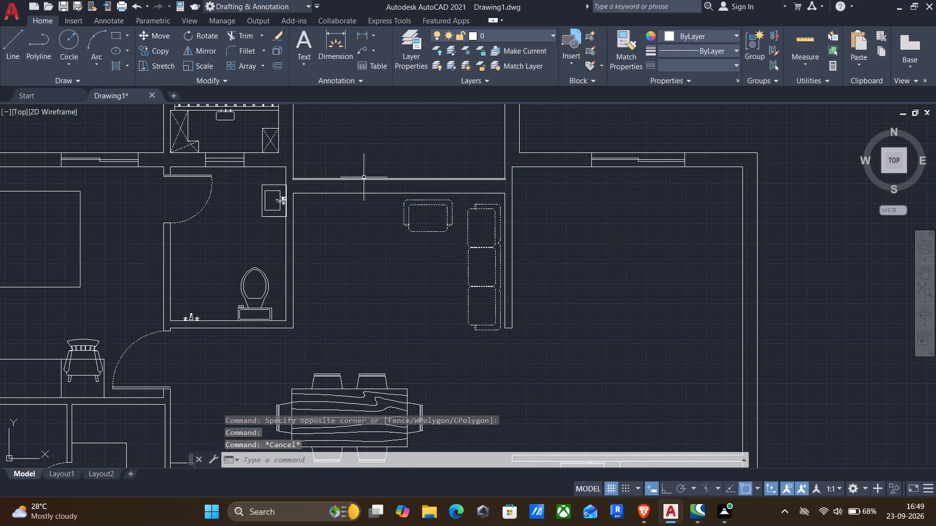
# Move the whole armchair slightly east along the living room's north wall, toward the three-seat sofa.
pyautogui.click(377, 184)
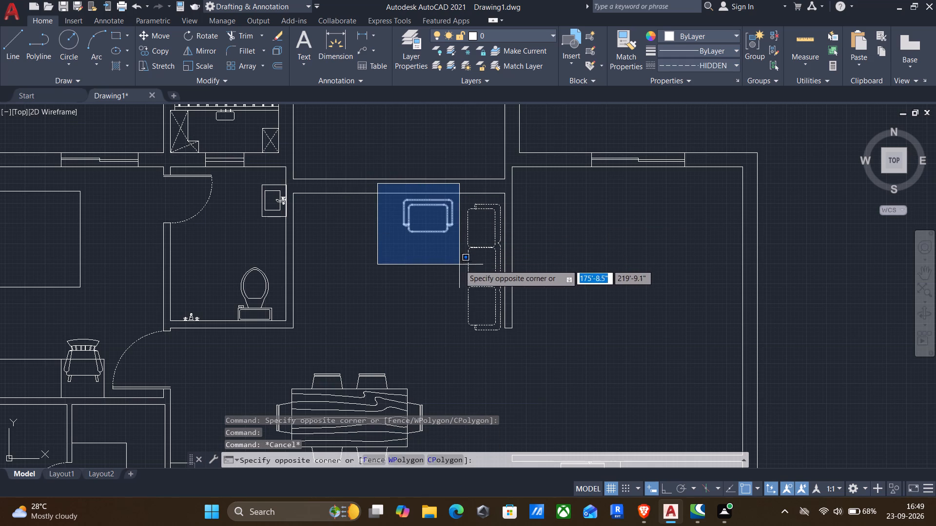
pyautogui.click(458, 265)
pyautogui.press('m')
pyautogui.press('Return')
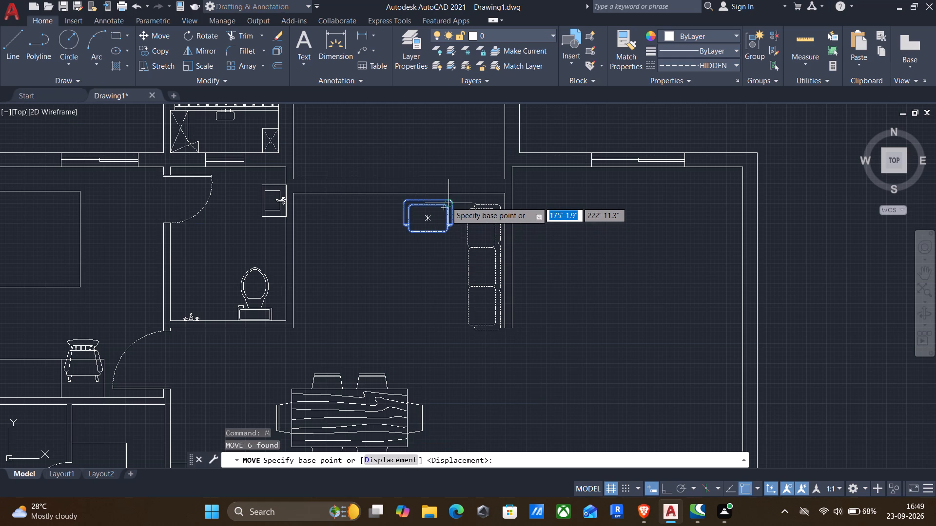
pyautogui.click(446, 198)
pyautogui.scroll(2, 446, 198)
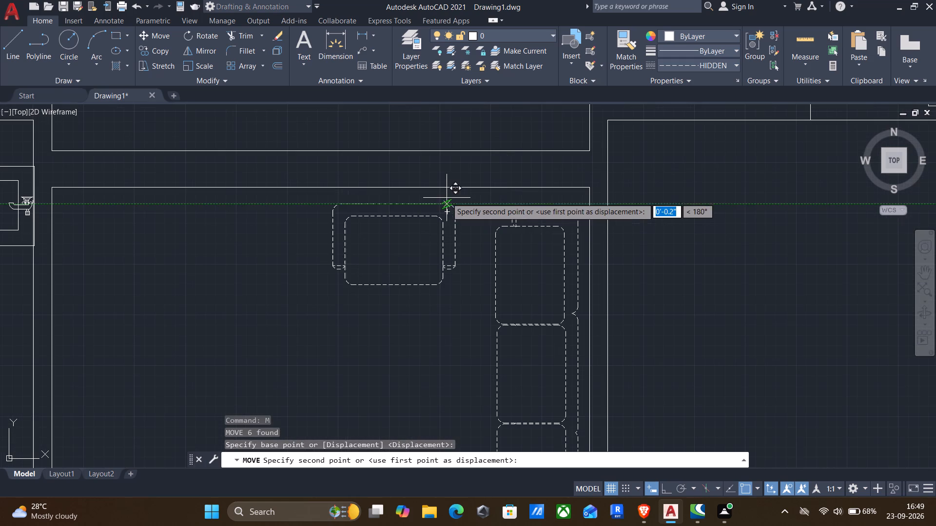
pyautogui.click(458, 198)
# Draw a rectangular coffee table about 1'-9" by 2'-7" south of the armchair and west of the three-seat sofa.
pyautogui.scroll(-2, 458, 198)
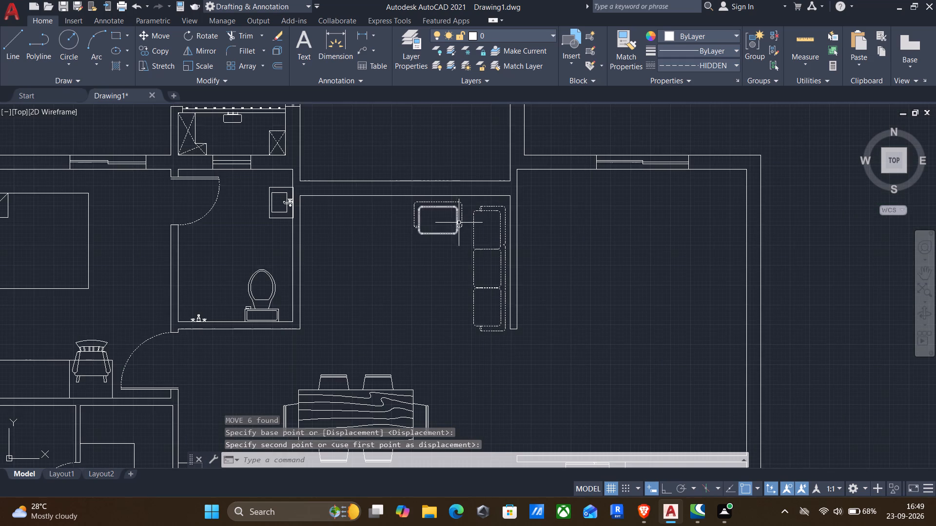
pyautogui.scroll(-2, 457, 225)
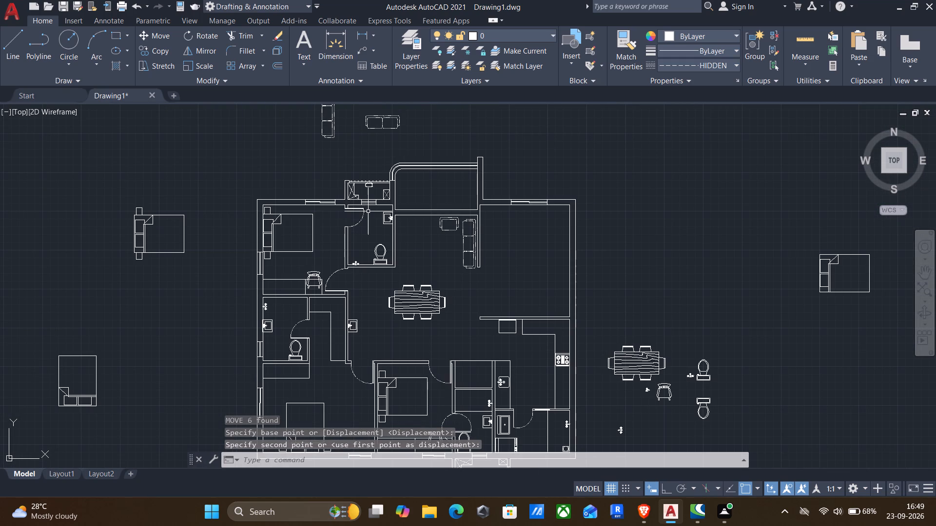
pyautogui.press('r')
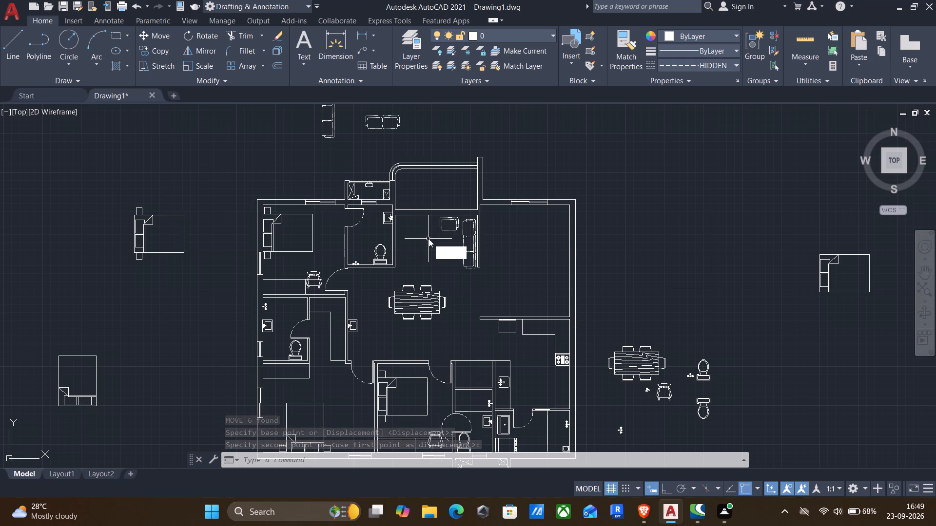
pyautogui.write('ec')
pyautogui.press('Return')
pyautogui.scroll(2, 444, 241)
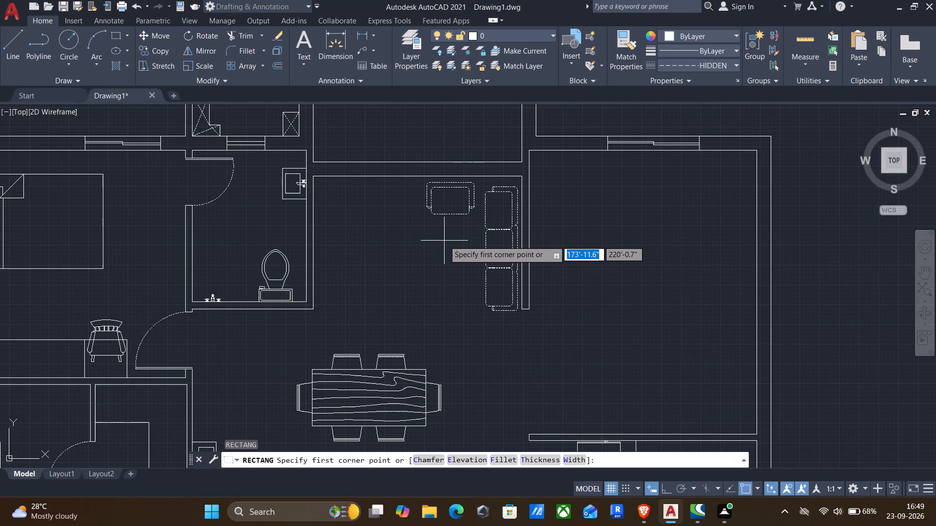
pyautogui.moveTo(440, 232); pyautogui.dragTo(448, 255)
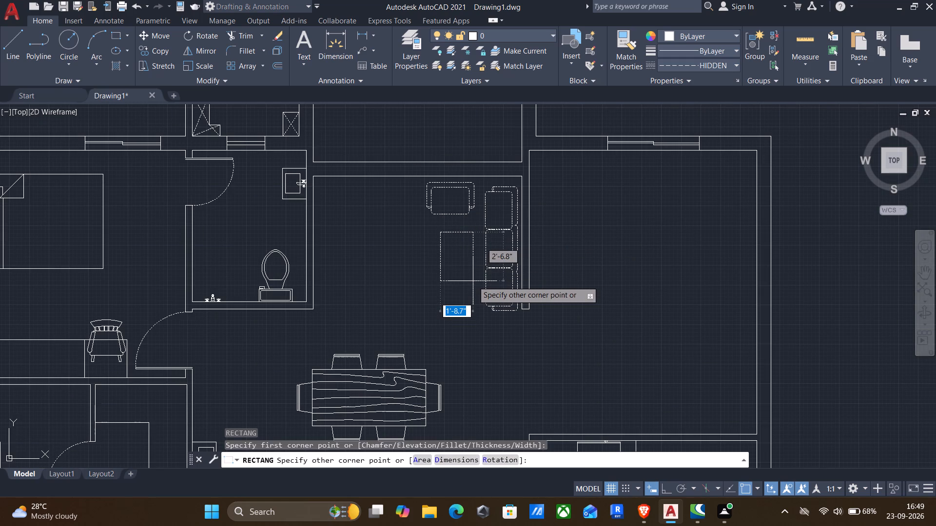
pyautogui.click(473, 281)
# Copy the living room armchair about 21'-10" to the northeast, into the empty space outside the plan.
pyautogui.scroll(-1, 455, 274)
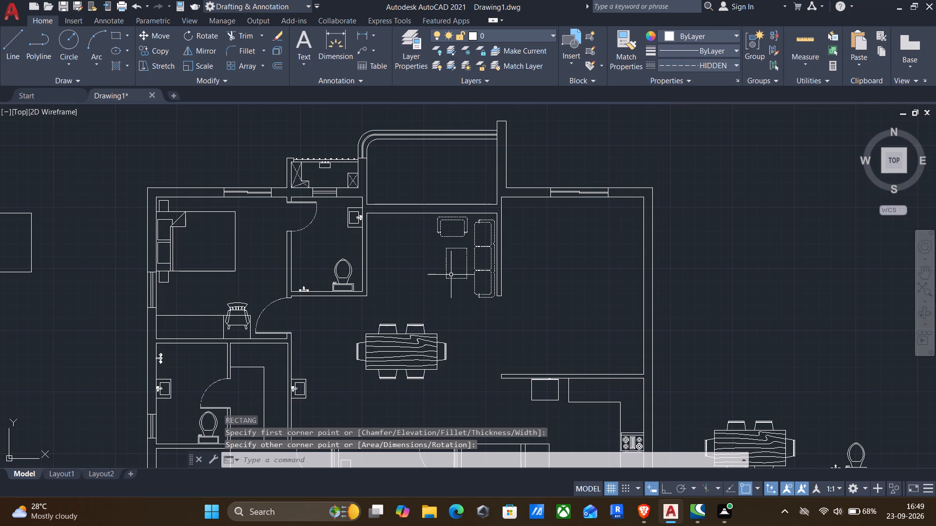
pyautogui.scroll(2, 451, 214)
pyautogui.click(394, 213)
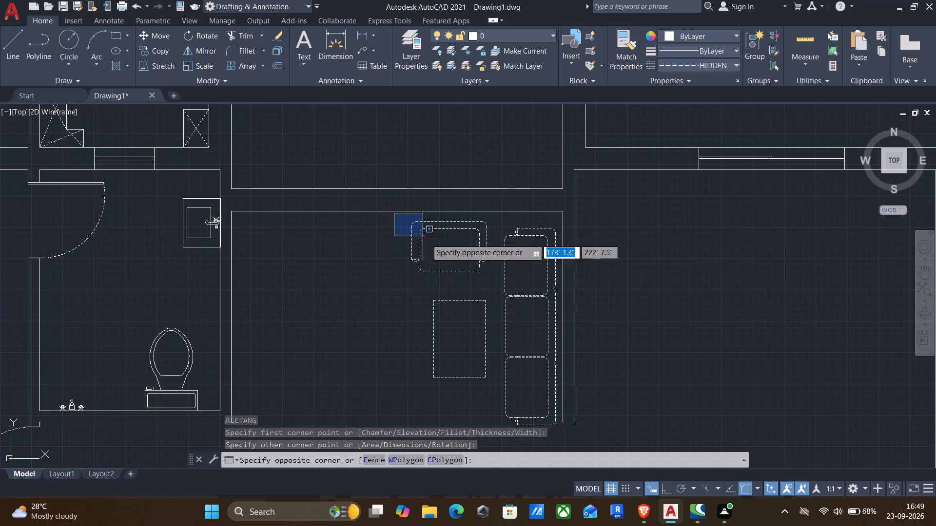
pyautogui.click(496, 283)
pyautogui.write('co')
pyautogui.press('Return')
pyautogui.moveTo(470, 215); pyautogui.dragTo(472, 221)
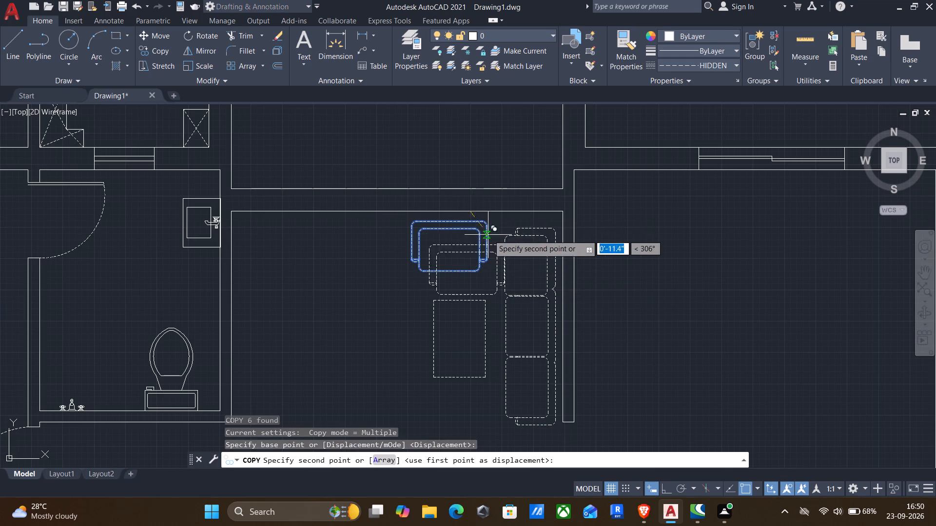
pyautogui.scroll(-2, 488, 235)
pyautogui.moveTo(711, 139); pyautogui.dragTo(664, 187, button='middle')
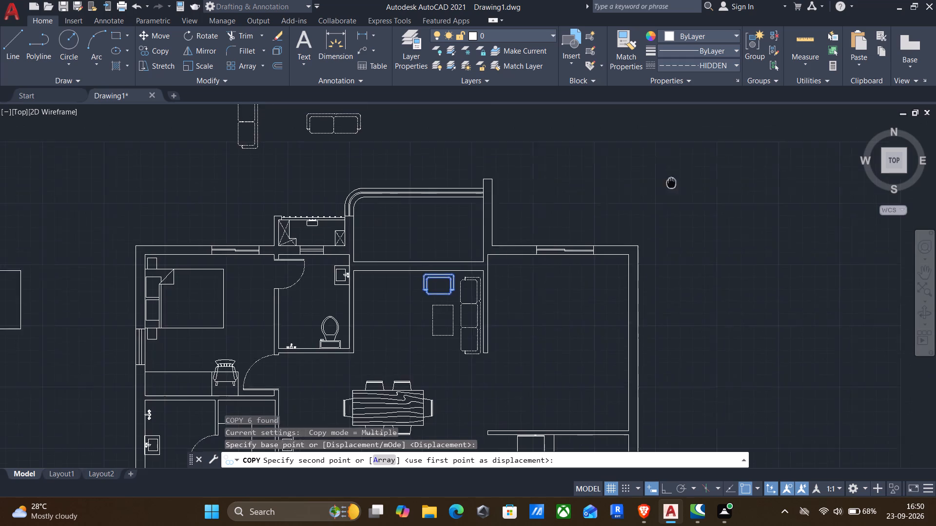
pyautogui.moveTo(664, 187); pyautogui.dragTo(607, 206, button='middle')
pyautogui.click(606, 174)
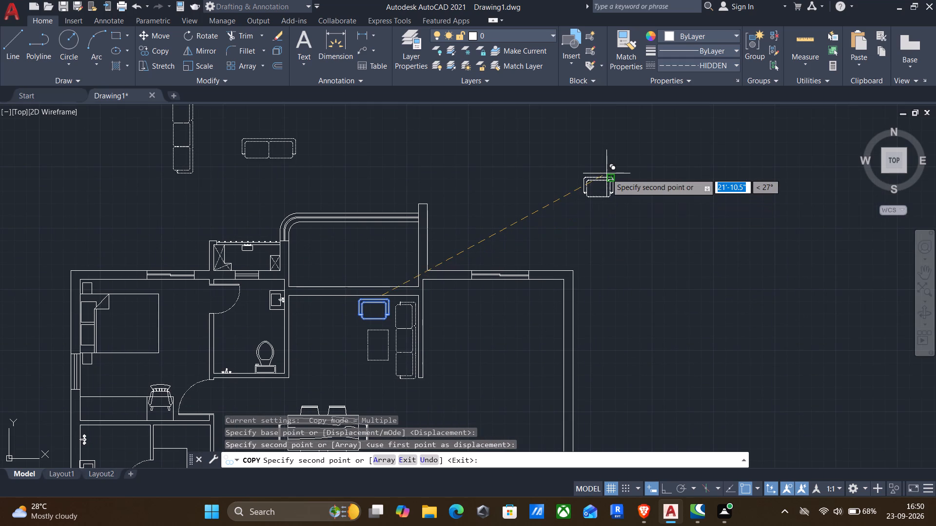
pyautogui.press('Escape')
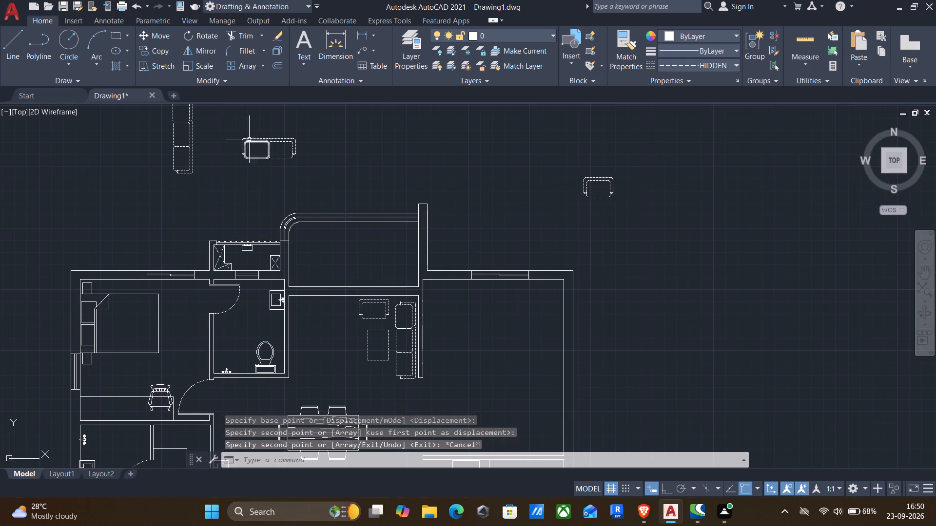
# Rotate the spare two-seat sofa north of the plan by 270° so that it stands vertically with its back facing east.
pyautogui.click(233, 131)
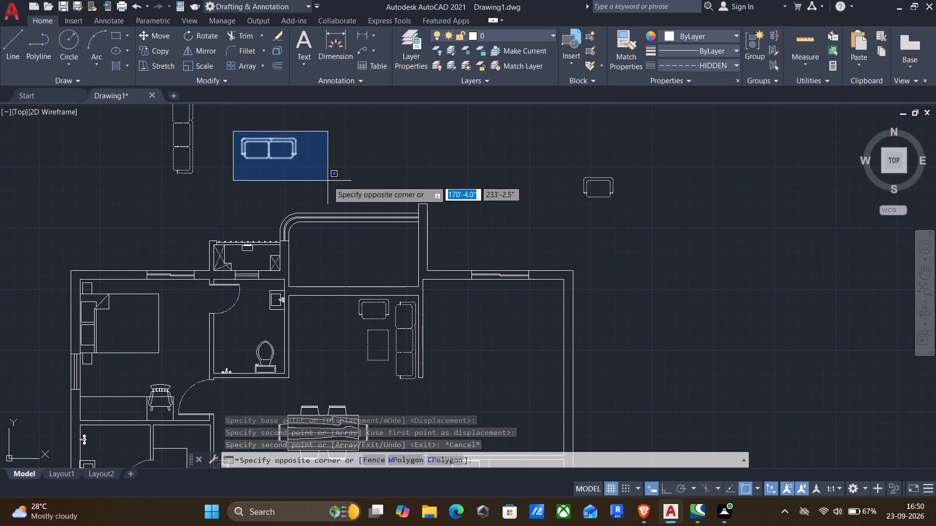
pyautogui.click(328, 181)
pyautogui.press('r')
pyautogui.press('o')
pyautogui.press('Return')
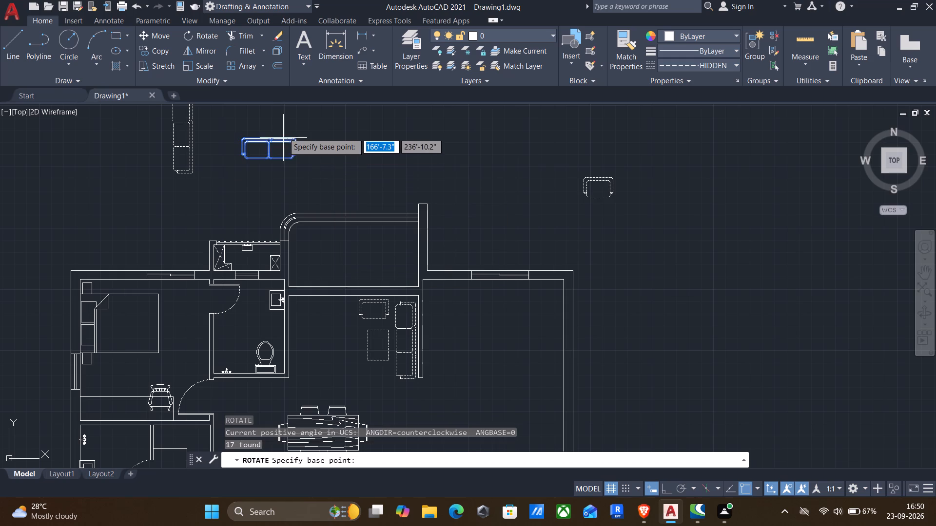
pyautogui.click(274, 134)
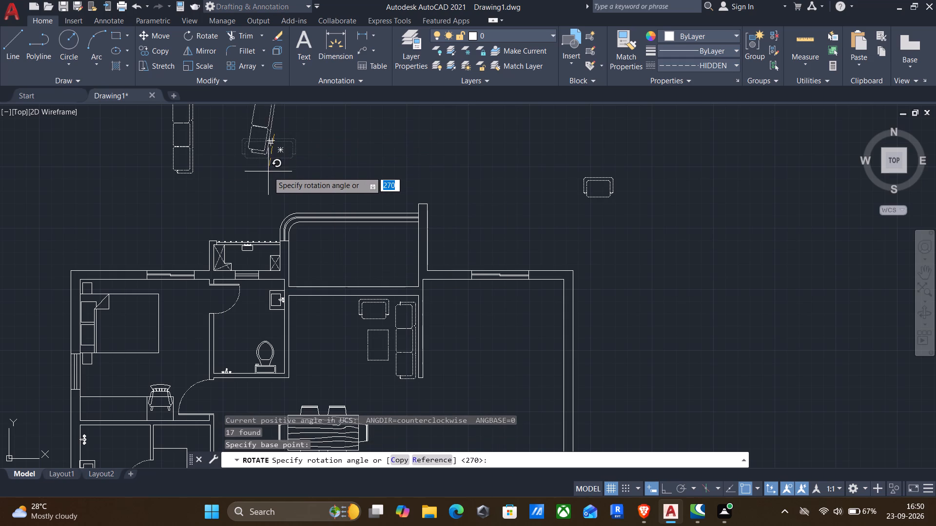
pyautogui.press('F8')
pyautogui.click(271, 181)
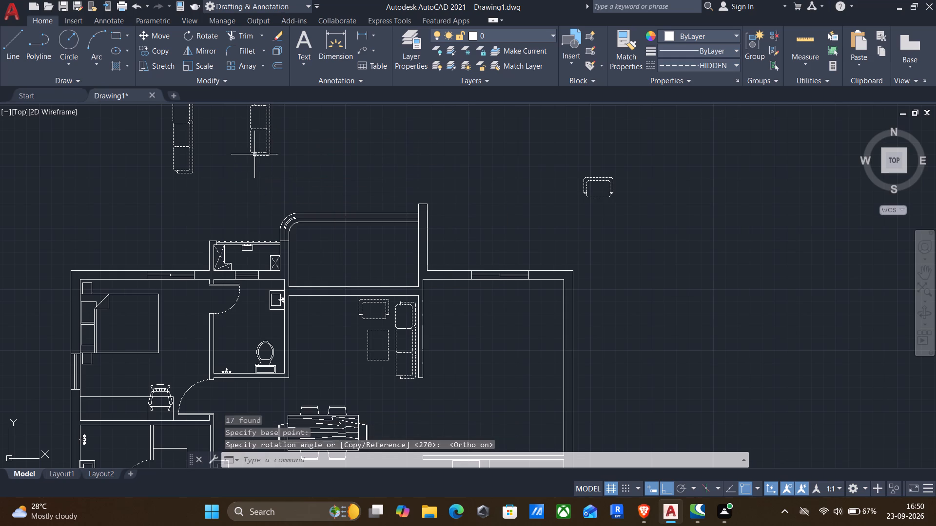
# Rotate the spare three-seat sofa north of the plan by 90° so that it lies horizontally with its back facing north.
pyautogui.moveTo(262, 165); pyautogui.dragTo(293, 211, button='middle')
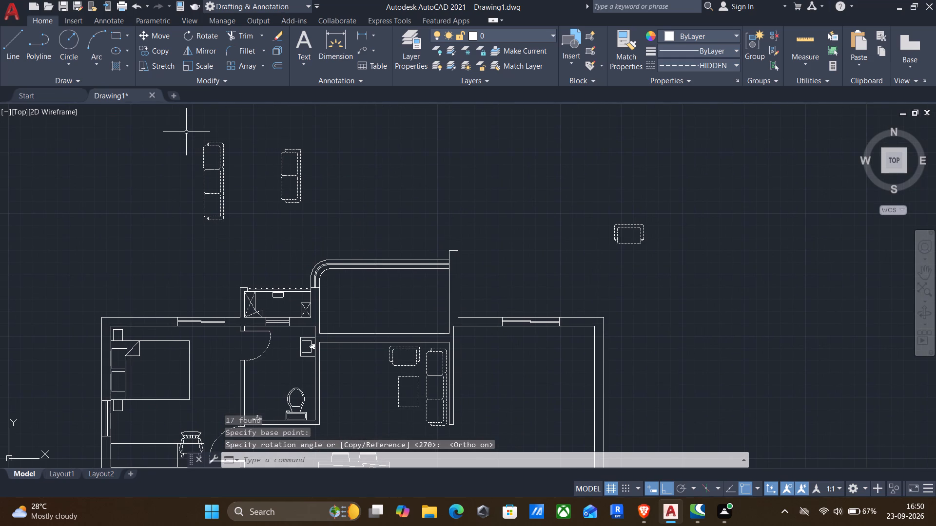
pyautogui.click(150, 135)
pyautogui.click(249, 249)
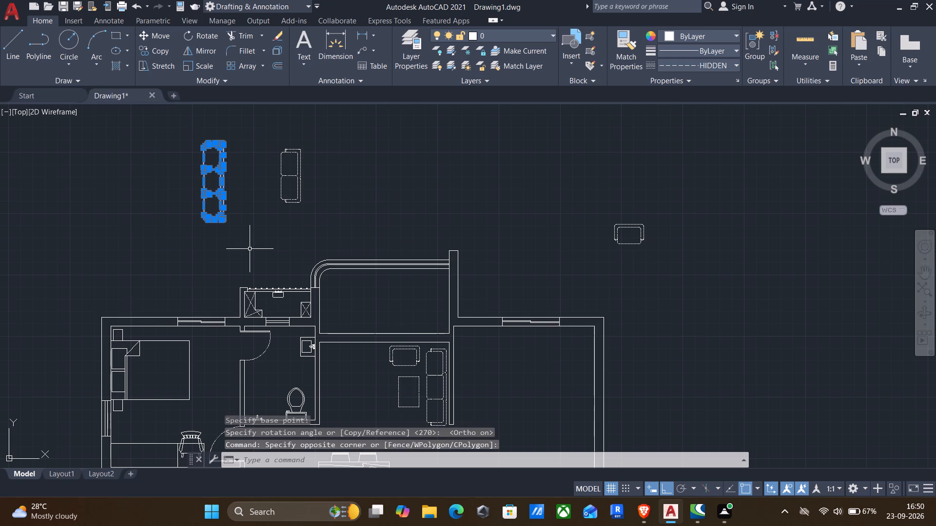
pyautogui.press('r')
pyautogui.press('p')
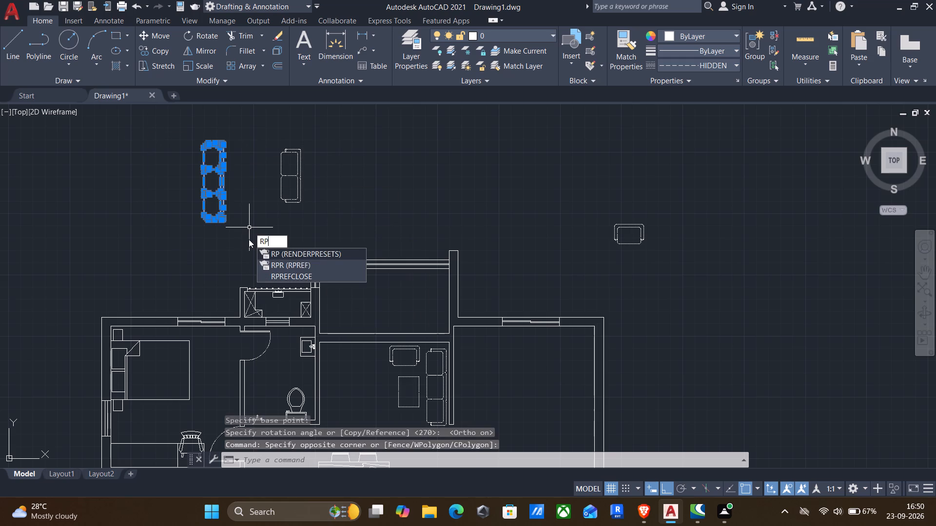
pyautogui.press('BackSpace')
pyautogui.press('o')
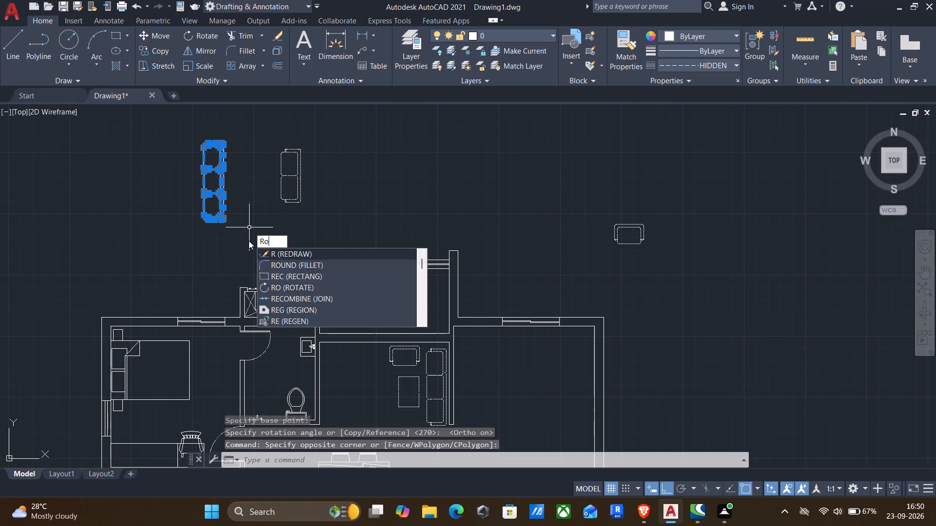
pyautogui.press('Return')
pyautogui.click(179, 138)
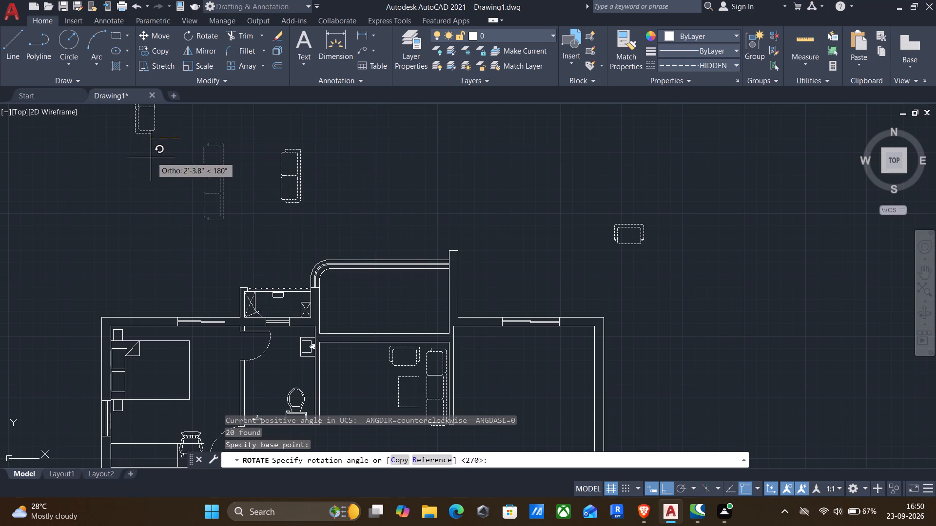
pyautogui.moveTo(160, 162); pyautogui.dragTo(211, 272, button='middle')
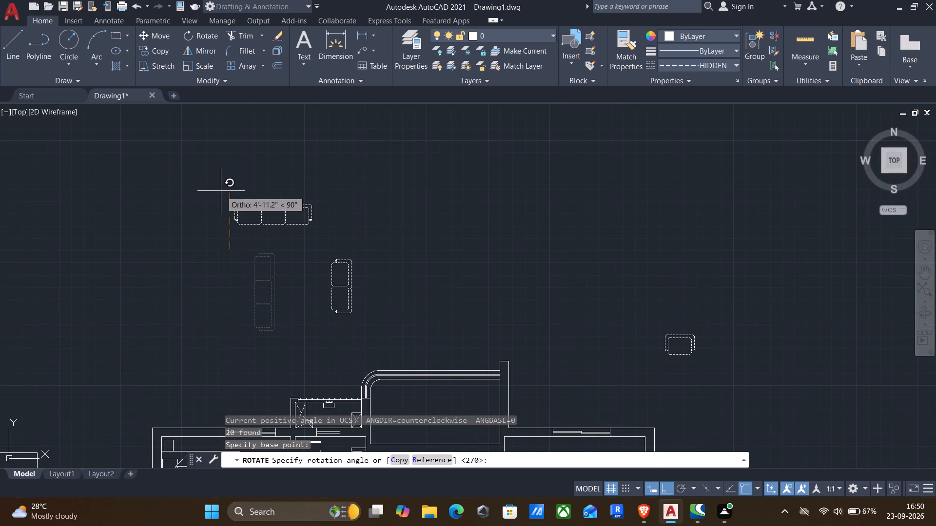
pyautogui.click(221, 191)
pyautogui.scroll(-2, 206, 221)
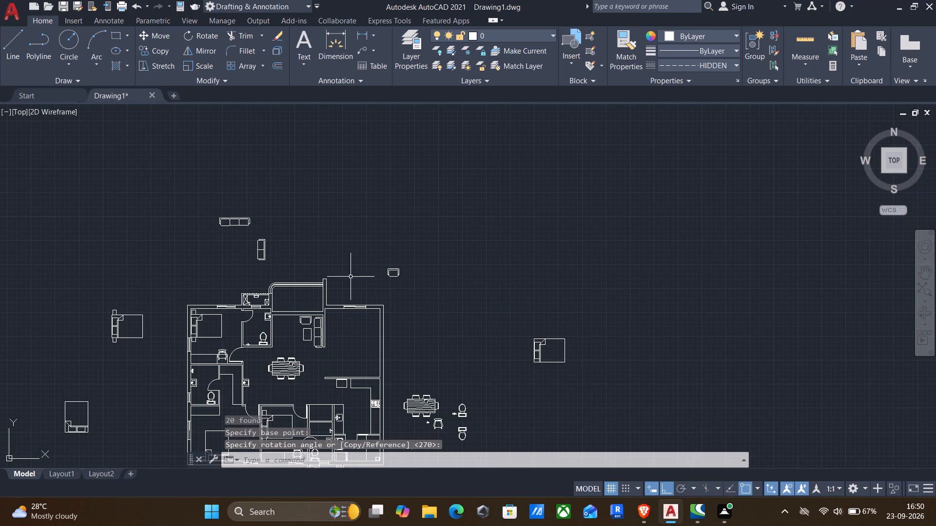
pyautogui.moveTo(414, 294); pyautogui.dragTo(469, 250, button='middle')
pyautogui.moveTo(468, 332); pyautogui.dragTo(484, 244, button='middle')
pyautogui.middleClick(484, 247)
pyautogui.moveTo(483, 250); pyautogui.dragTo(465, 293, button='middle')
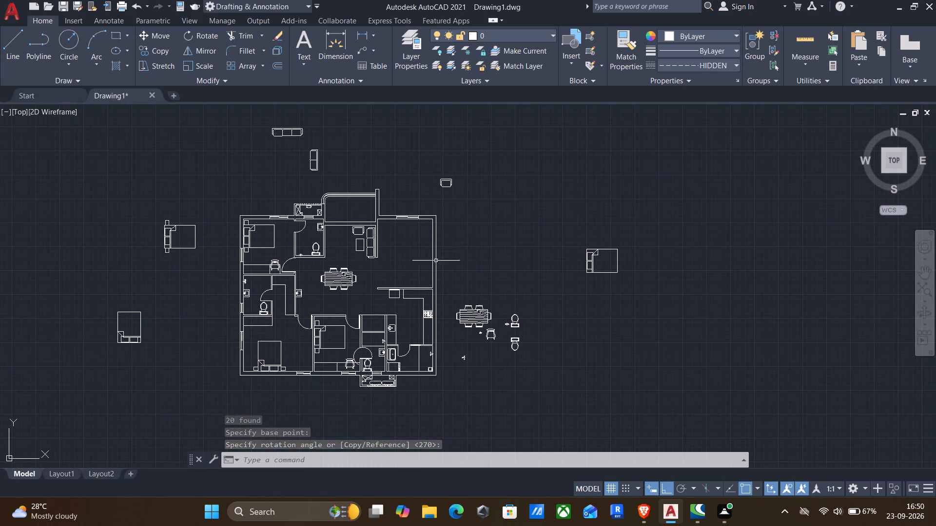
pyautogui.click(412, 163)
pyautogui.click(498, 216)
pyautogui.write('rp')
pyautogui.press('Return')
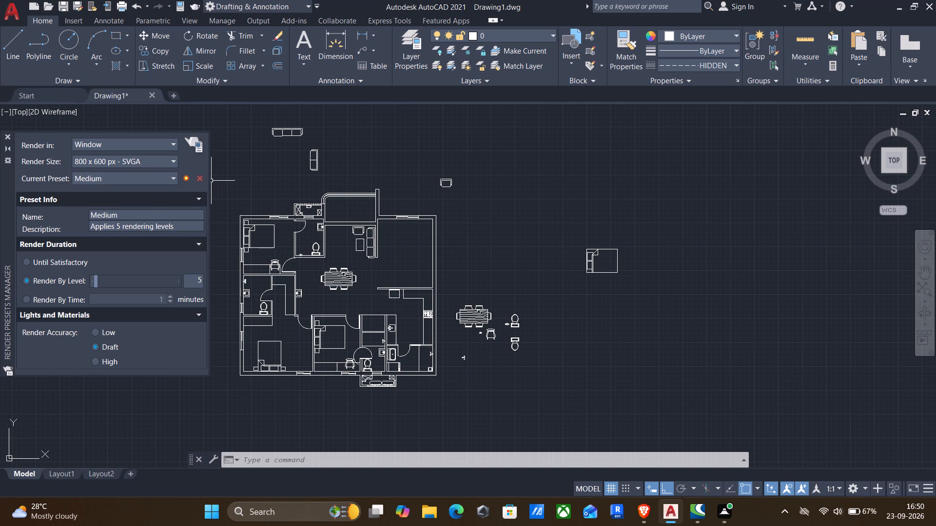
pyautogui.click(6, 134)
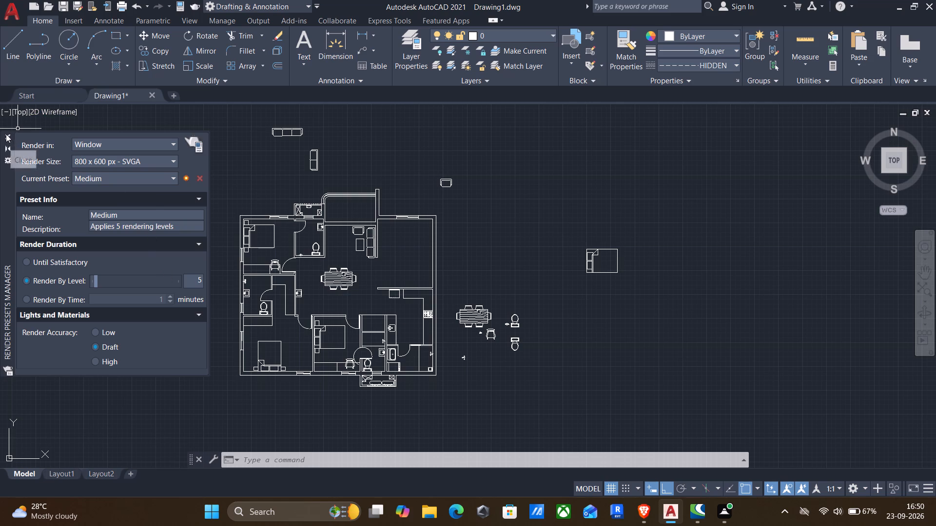
# Rotate the spare armchair northeast of the plan by 90° so that its back faces west.
pyautogui.moveTo(408, 152); pyautogui.dragTo(411, 157)
pyautogui.click(487, 210)
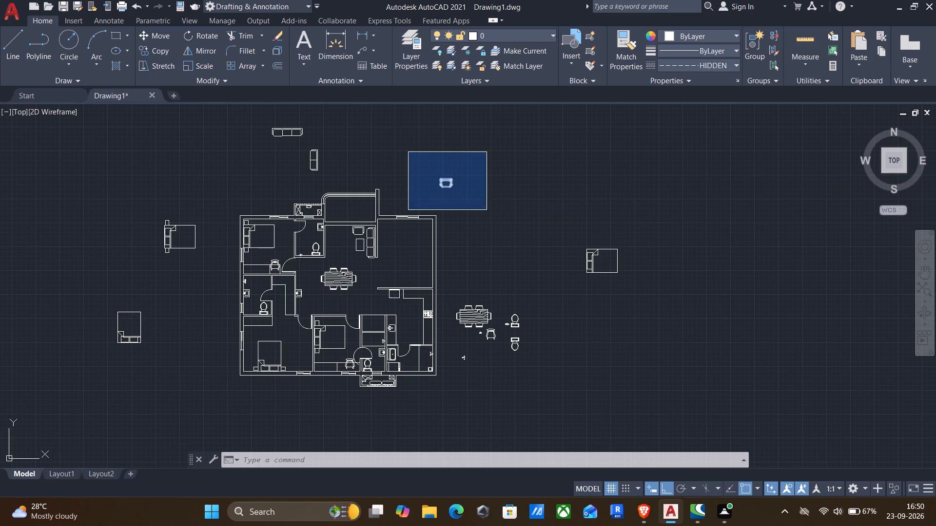
pyautogui.press('r')
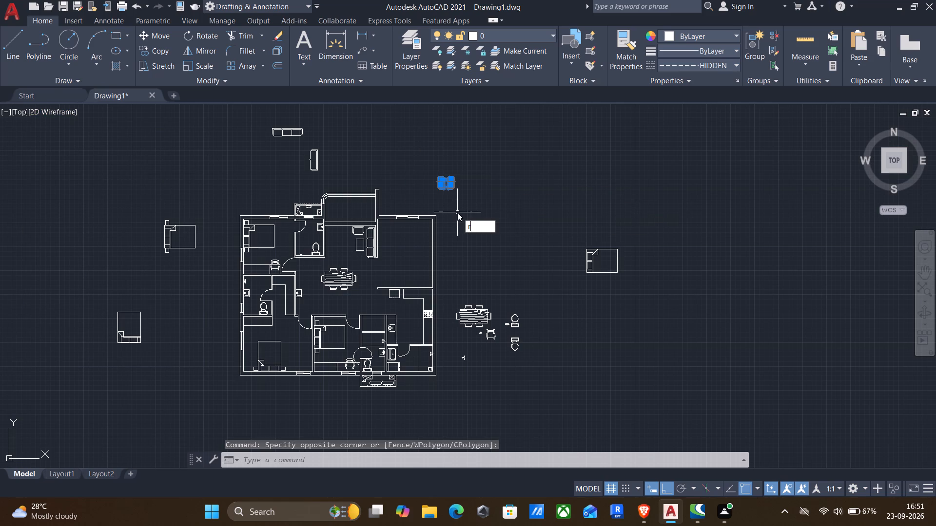
pyautogui.press('o')
pyautogui.press('Return')
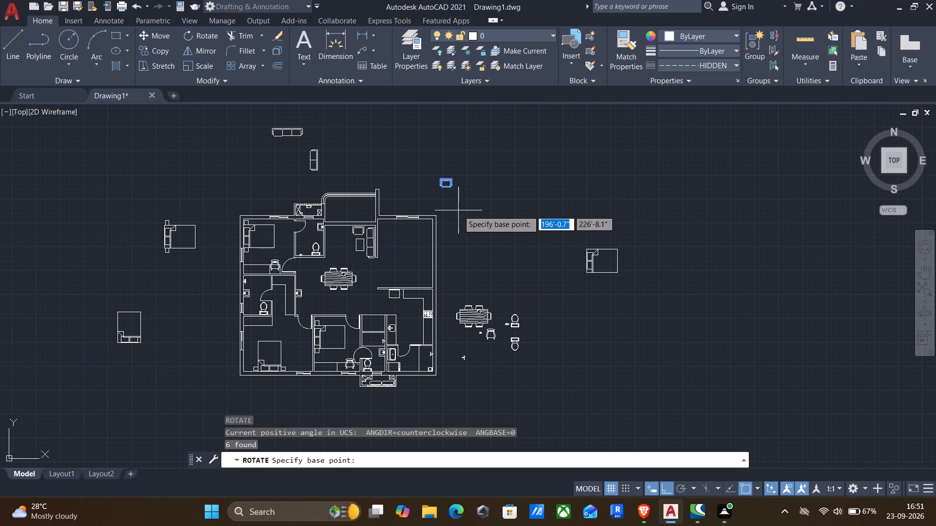
pyautogui.scroll(2, 468, 206)
pyautogui.moveTo(436, 180); pyautogui.dragTo(478, 251, button='middle')
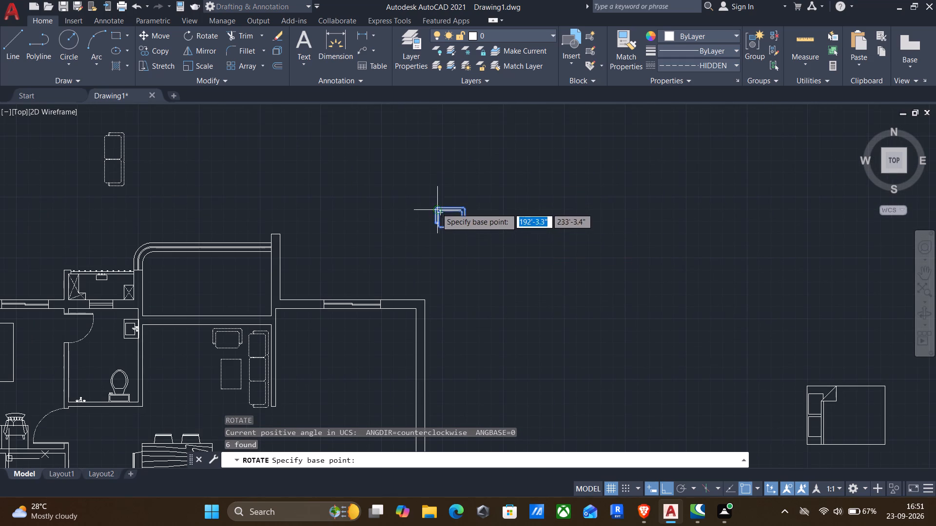
pyautogui.moveTo(433, 198); pyautogui.dragTo(428, 255)
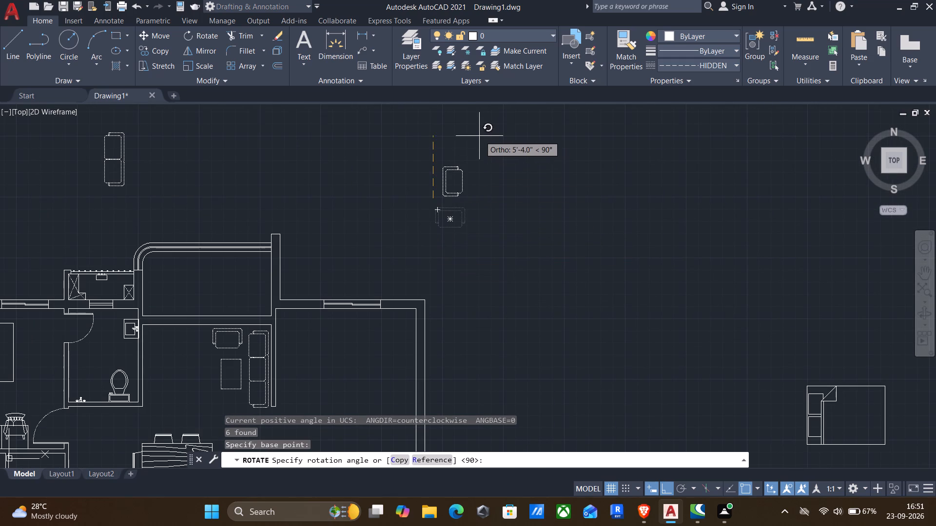
pyautogui.click(476, 139)
# Copy the rotated spare armchair twice into the plan's northeast room, one south of the other along the room's west wall.
pyautogui.click(410, 153)
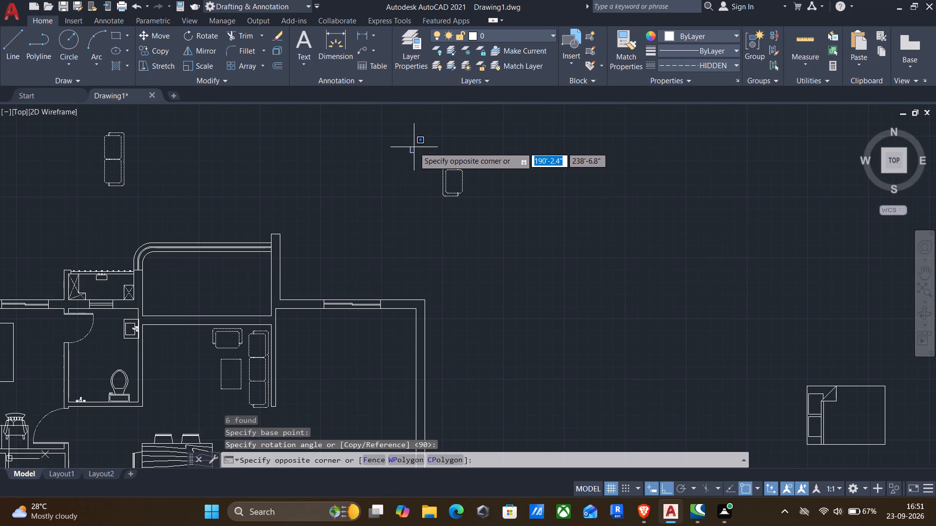
pyautogui.click(473, 221)
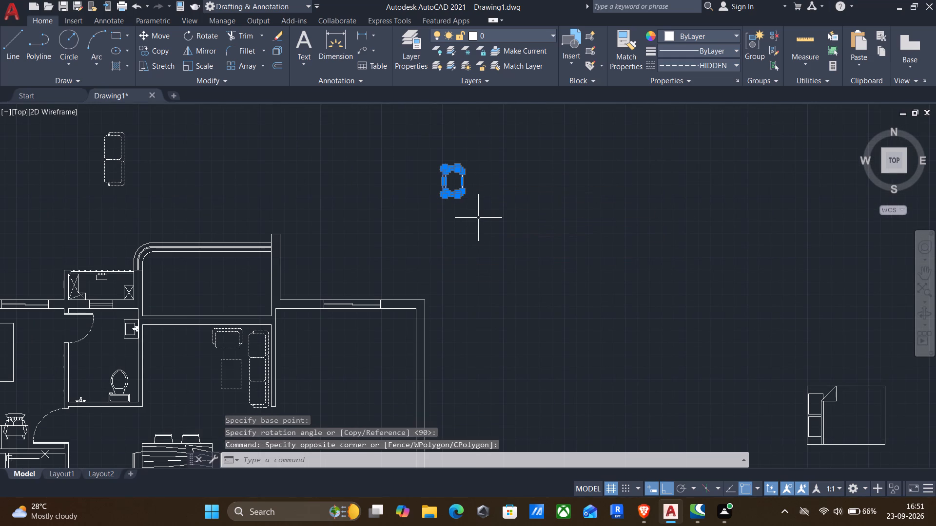
pyautogui.press('c')
pyautogui.press('o')
pyautogui.press('Return')
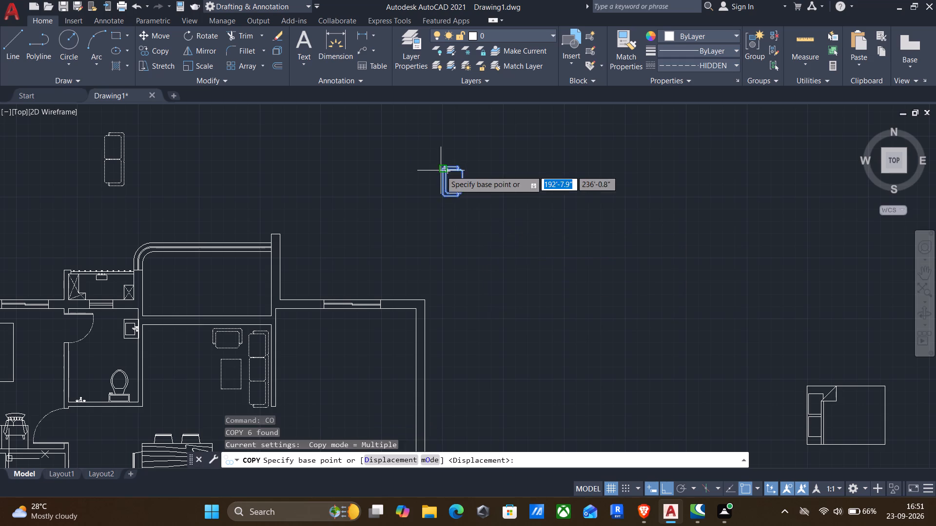
pyautogui.scroll(3, 441, 169)
pyautogui.click(441, 155)
pyautogui.scroll(-2, 434, 200)
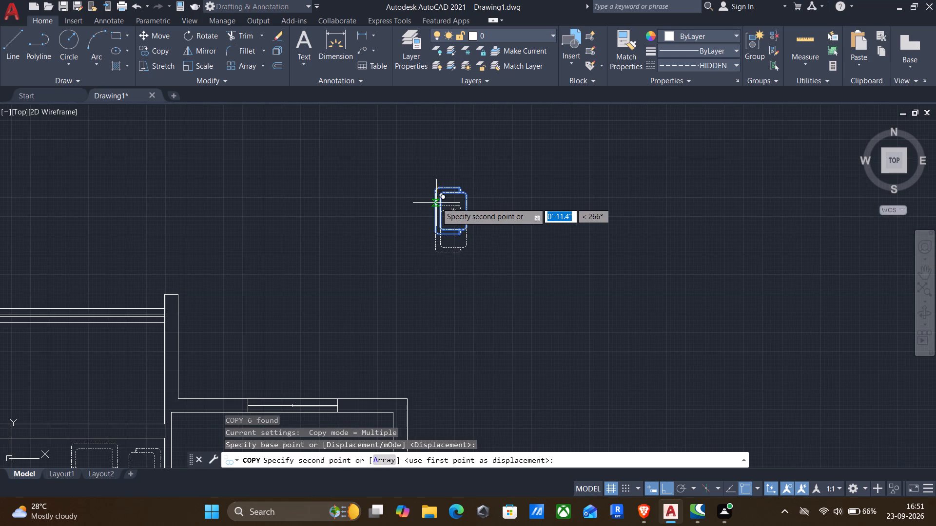
pyautogui.press('F8')
pyautogui.scroll(-1, 420, 268)
pyautogui.moveTo(420, 270); pyautogui.dragTo(599, 173, button='middle')
pyautogui.moveTo(496, 296); pyautogui.dragTo(519, 264, button='middle')
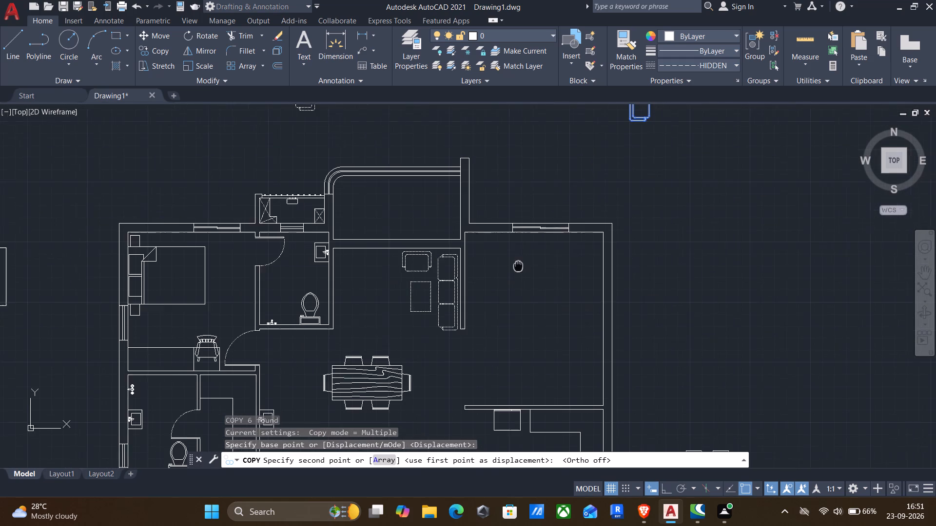
pyautogui.moveTo(519, 264); pyautogui.dragTo(520, 263, button='middle')
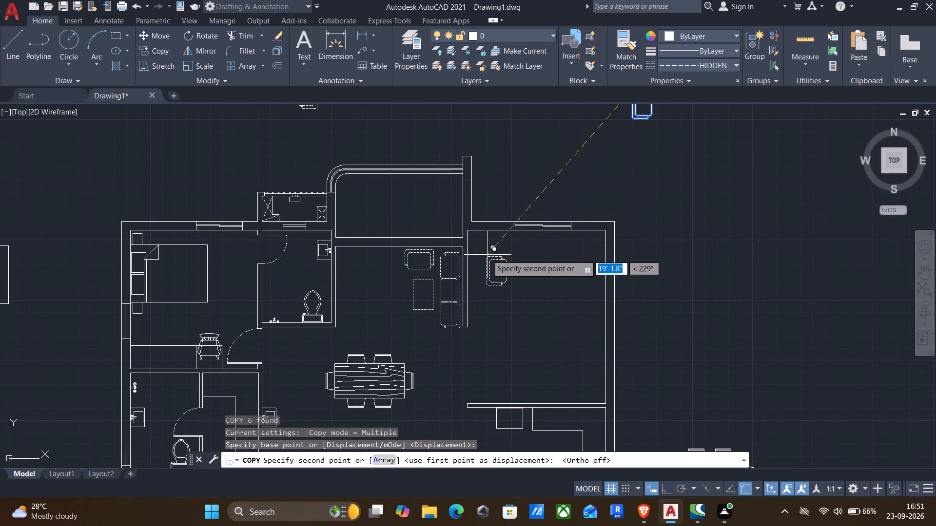
pyautogui.scroll(1, 483, 251)
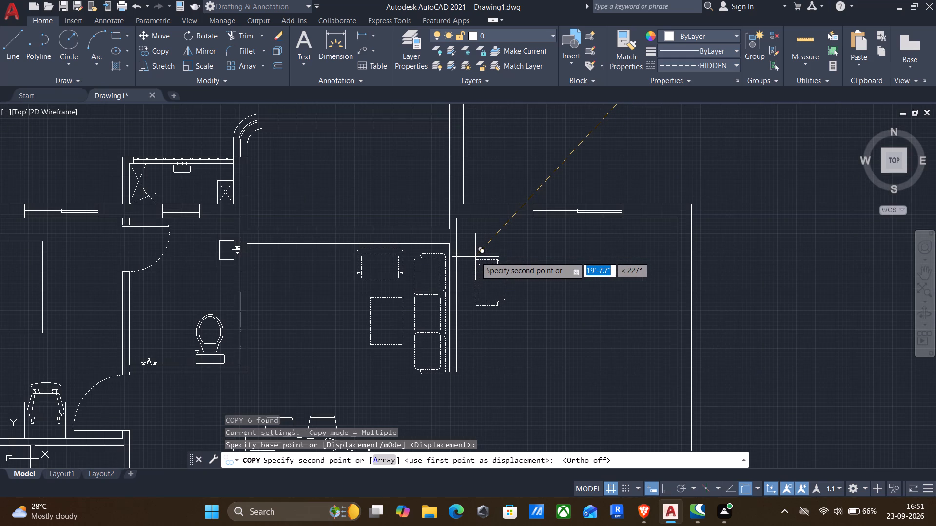
pyautogui.click(467, 254)
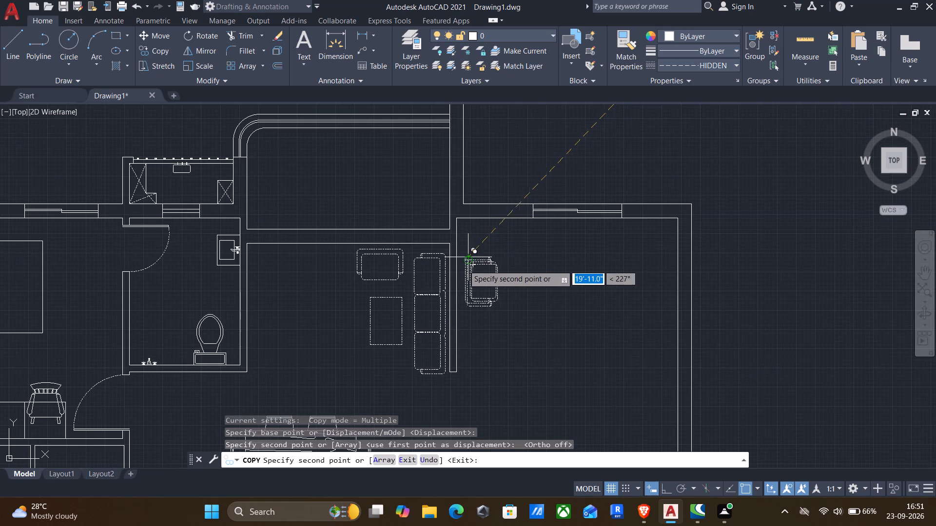
pyautogui.click(466, 309)
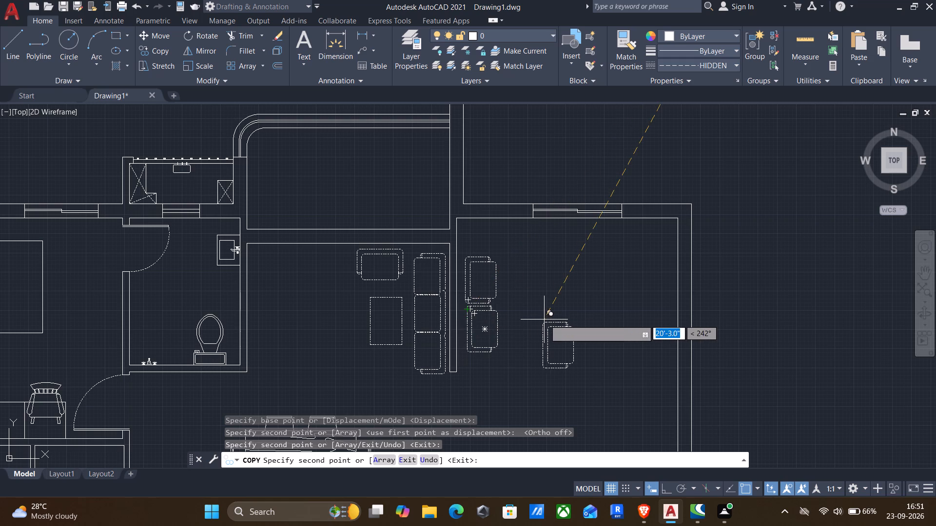
pyautogui.scroll(2, 545, 320)
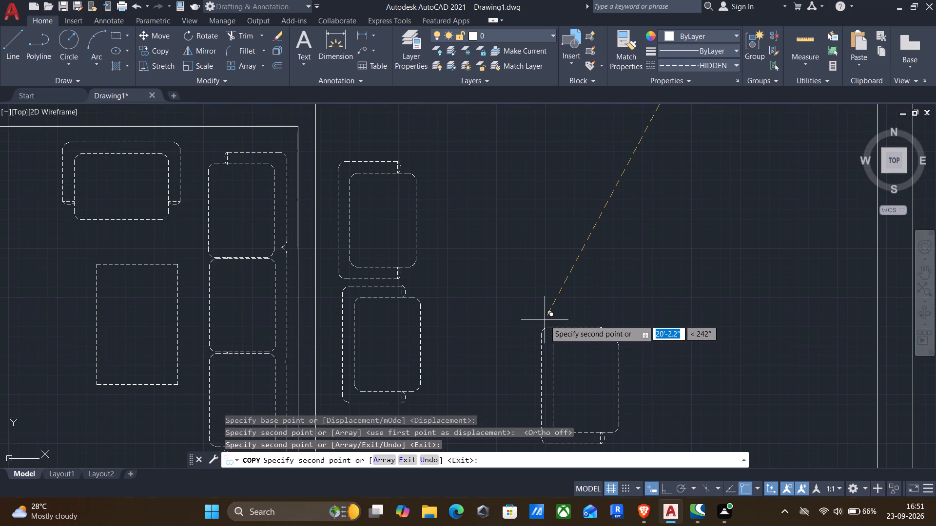
pyautogui.scroll(-1, 545, 320)
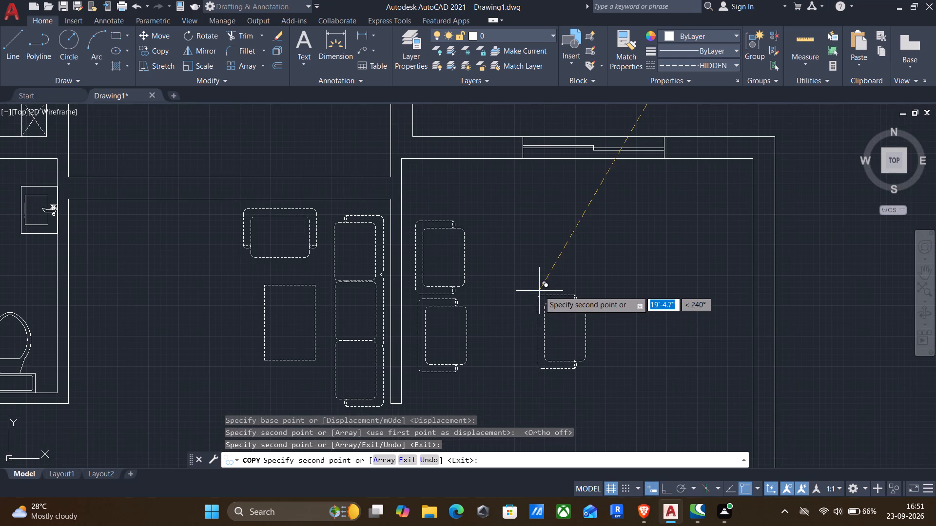
pyautogui.press('Escape')
# Copy the spare horizontal three-seat sofa into the northeast room, centring it below the window along the north wall.
pyautogui.scroll(-2, 538, 292)
pyautogui.scroll(-2, 465, 244)
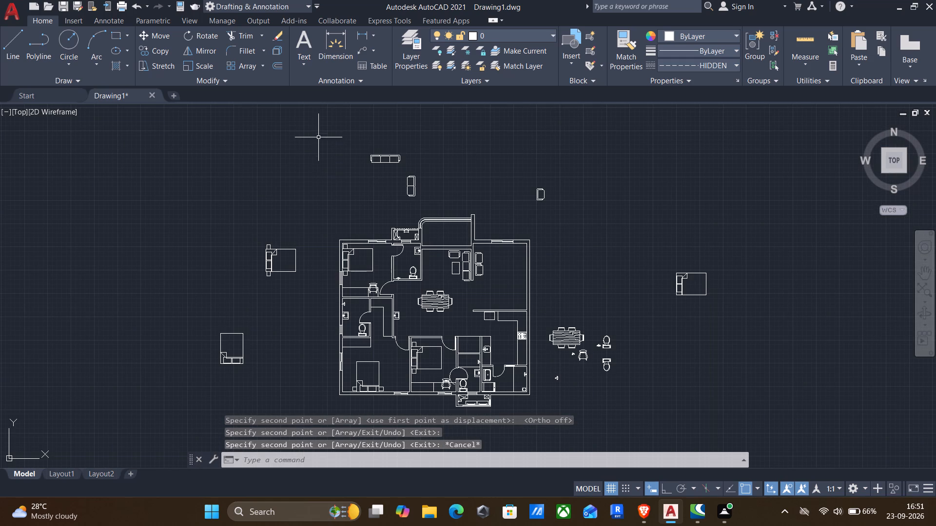
pyautogui.click(318, 135)
pyautogui.click(437, 168)
pyautogui.press('c')
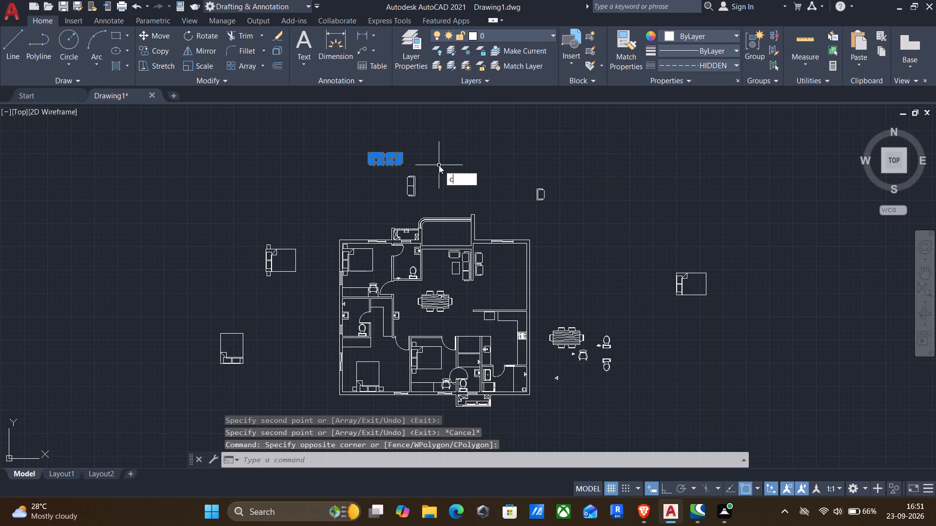
pyautogui.press('o')
pyautogui.press('Return')
pyautogui.scroll(3, 368, 158)
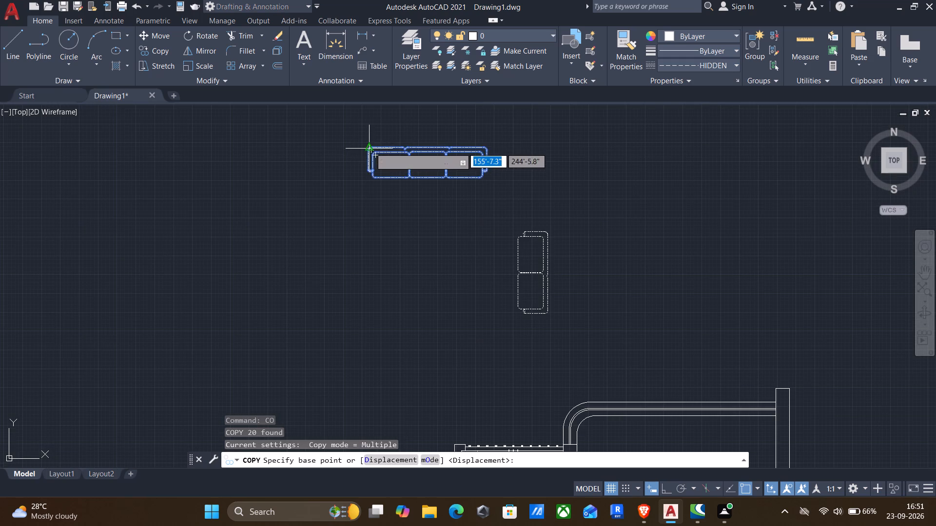
pyautogui.click(370, 148)
pyautogui.scroll(-3, 376, 160)
pyautogui.scroll(2, 531, 263)
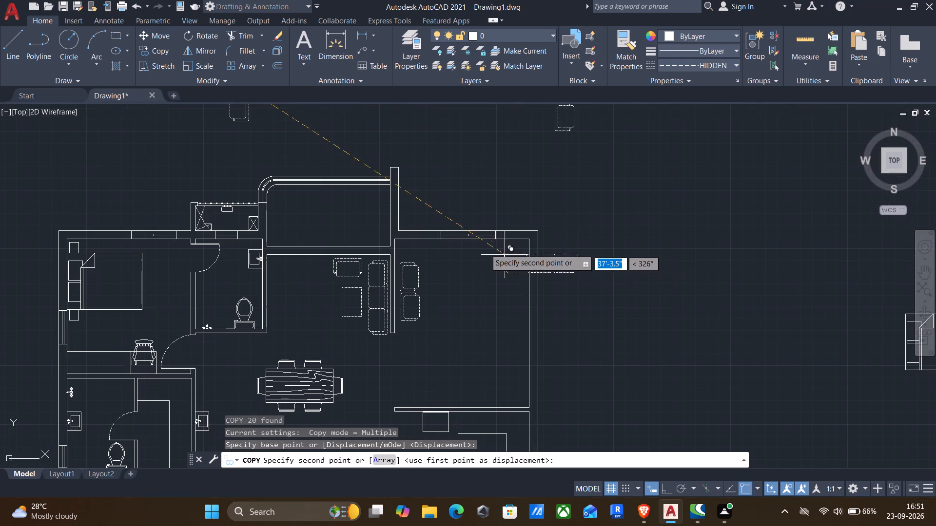
pyautogui.scroll(2, 473, 249)
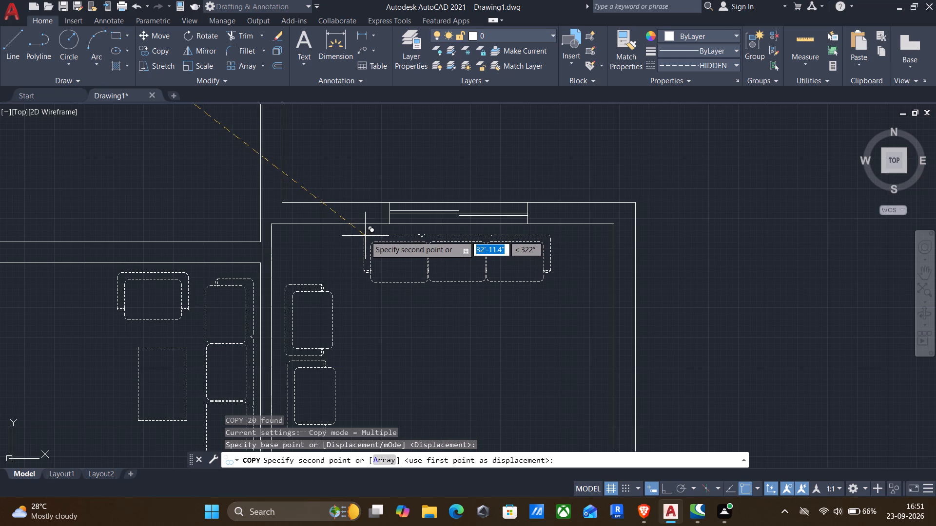
pyautogui.click(365, 236)
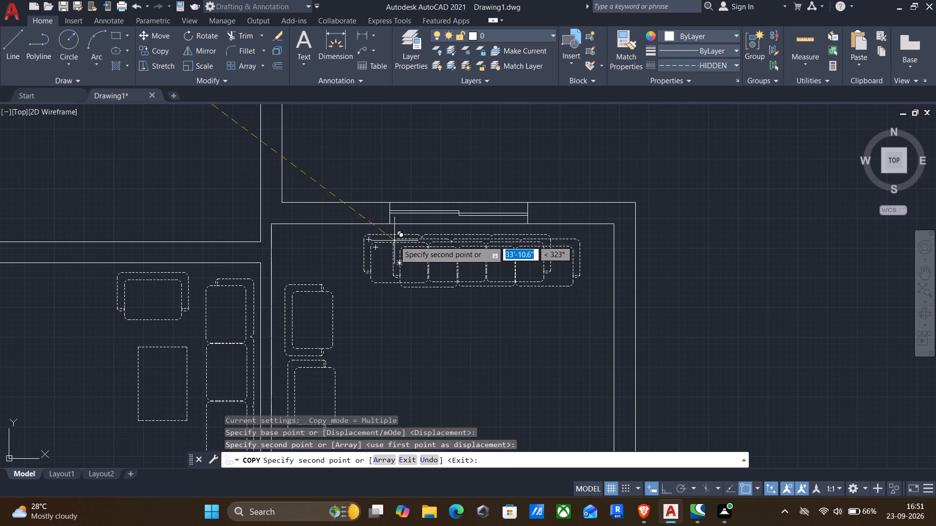
pyautogui.press('Escape')
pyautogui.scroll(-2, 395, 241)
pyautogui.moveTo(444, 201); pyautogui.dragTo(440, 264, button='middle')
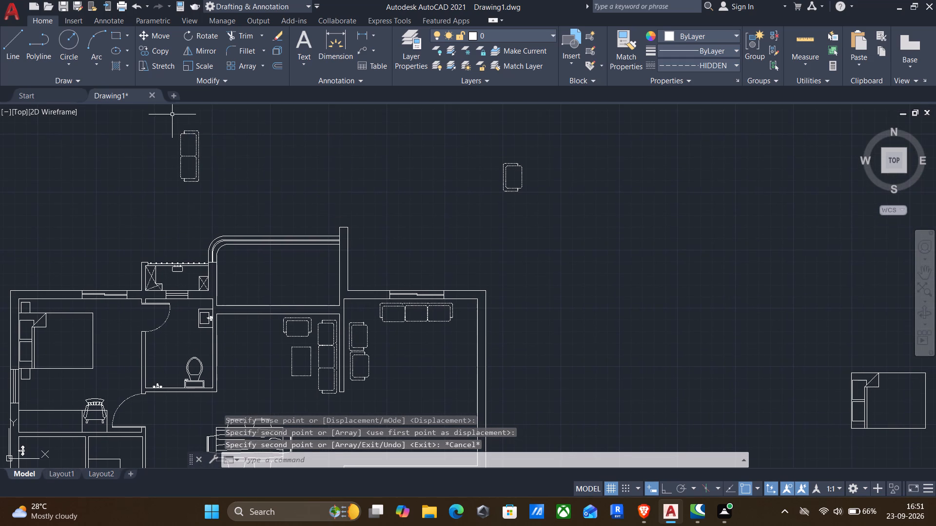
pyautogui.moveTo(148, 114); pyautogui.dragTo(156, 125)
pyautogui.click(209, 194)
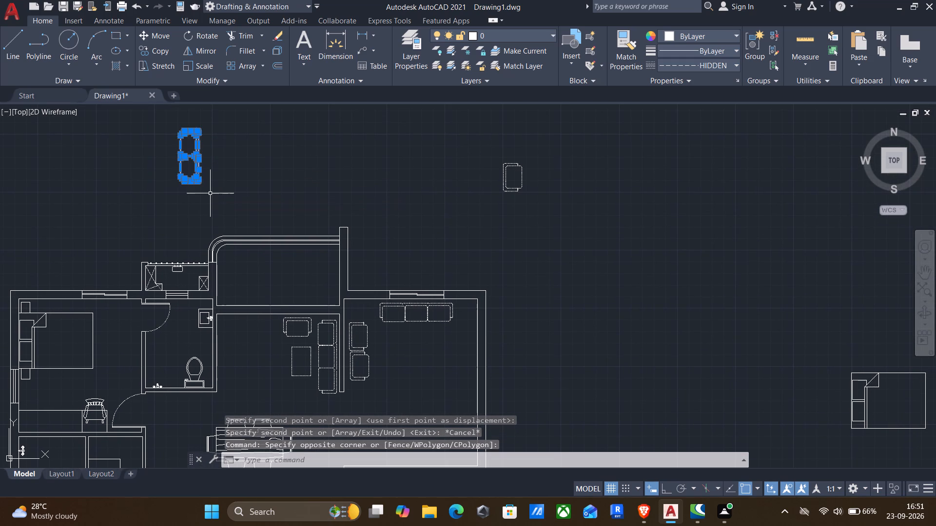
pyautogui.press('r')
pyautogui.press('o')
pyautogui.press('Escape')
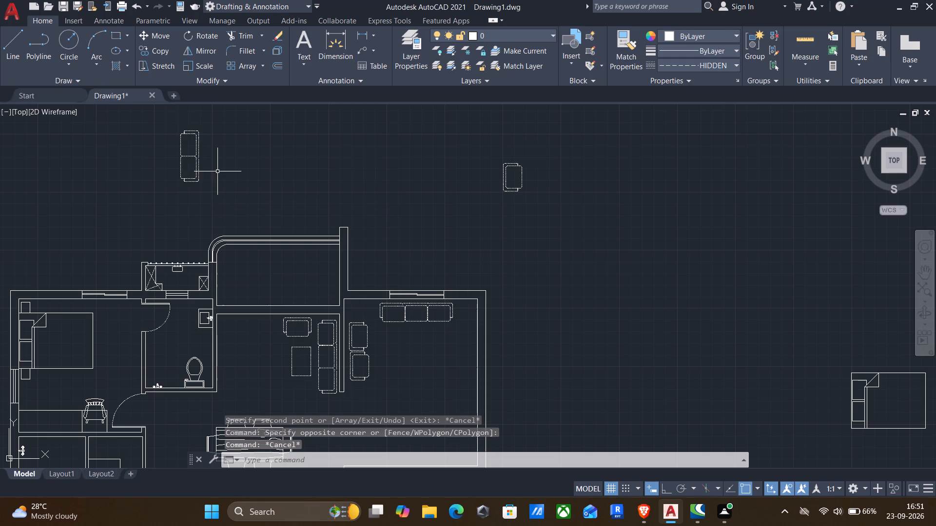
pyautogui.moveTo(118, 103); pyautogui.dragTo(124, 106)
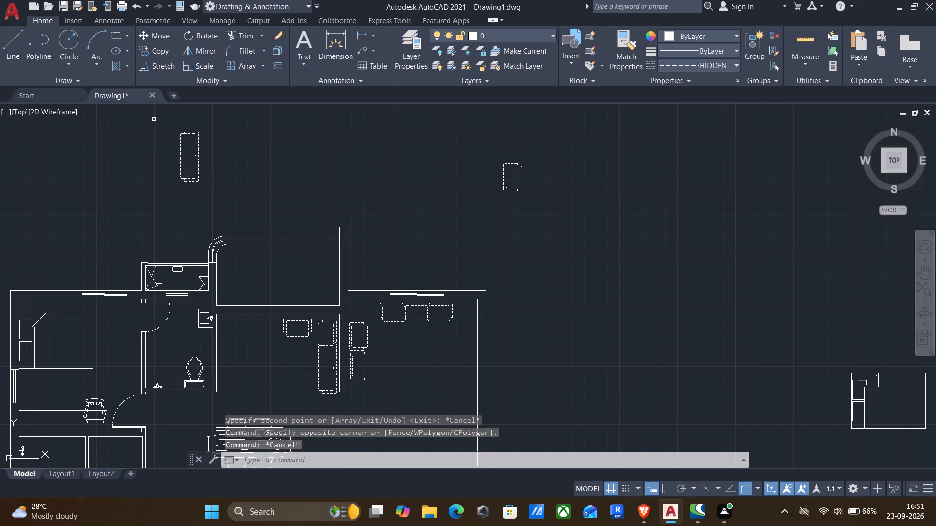
# Copy the spare vertical two-seat sofa into the northeast room, along the east wall and south of the three-seat sofa.
pyautogui.click(154, 117)
pyautogui.click(210, 199)
pyautogui.press('c')
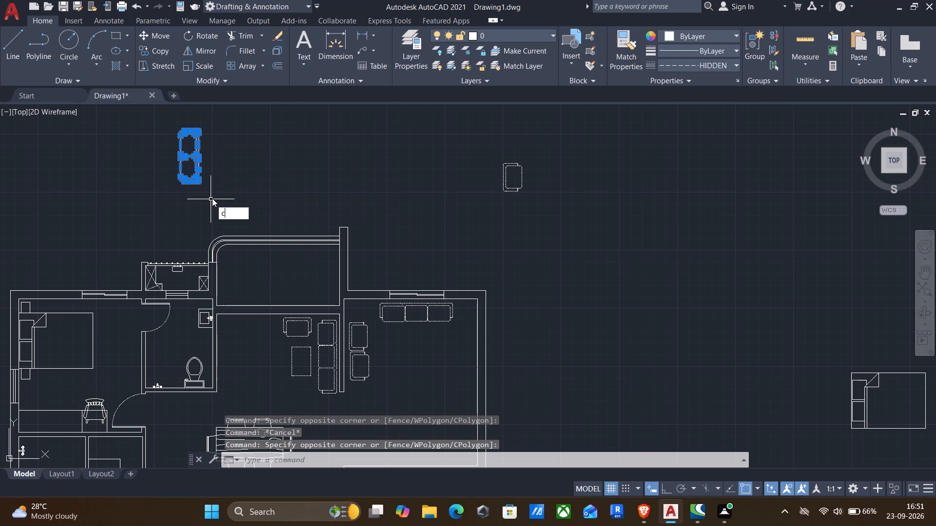
pyautogui.press('o')
pyautogui.press('Return')
pyautogui.moveTo(199, 131); pyautogui.dragTo(208, 141)
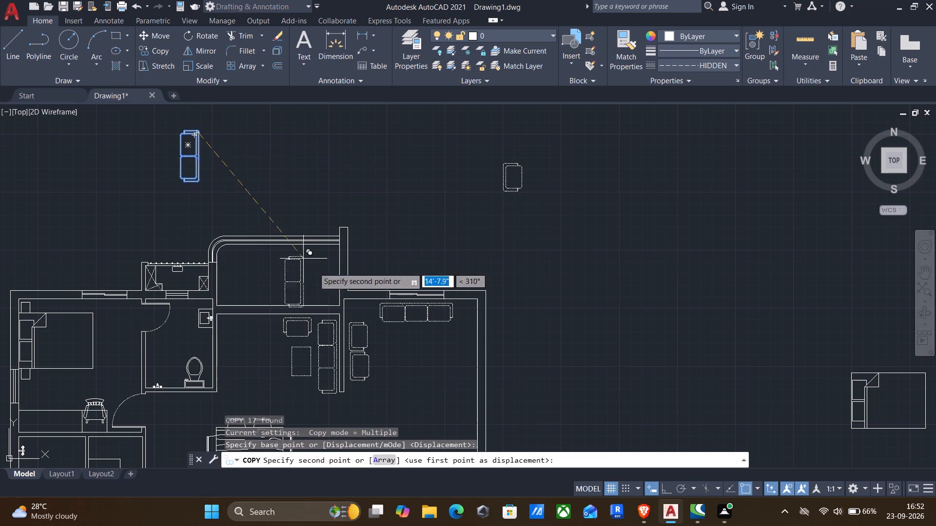
pyautogui.moveTo(449, 335); pyautogui.dragTo(433, 275, button='middle')
pyautogui.scroll(2, 433, 273)
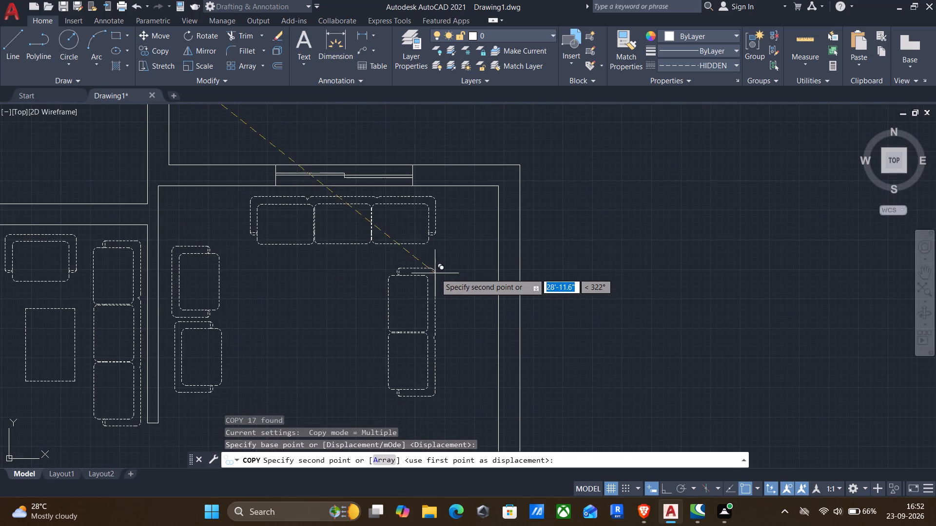
pyautogui.click(487, 273)
pyautogui.press('Escape')
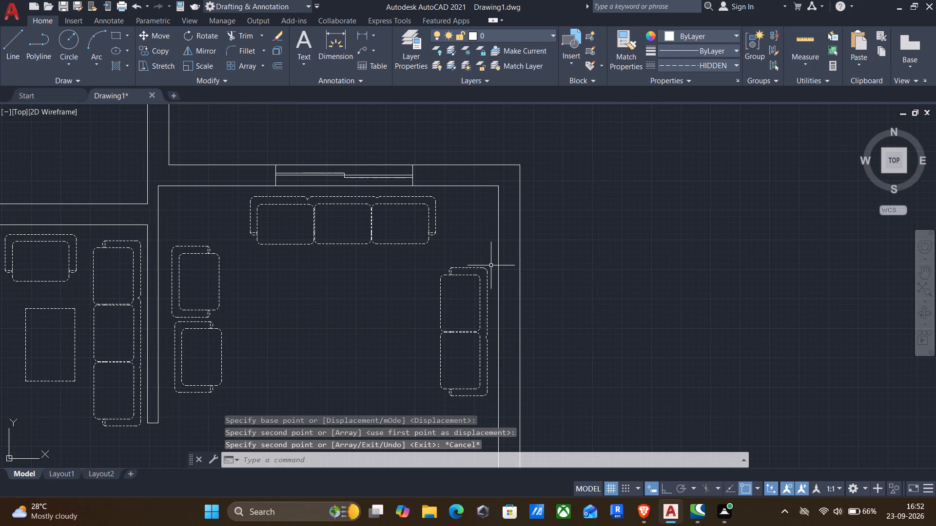
# Draw a nearly square side table, about 1'-1" wide, in the northeast room's northeast corner between the two sofas.
pyautogui.write('rec')
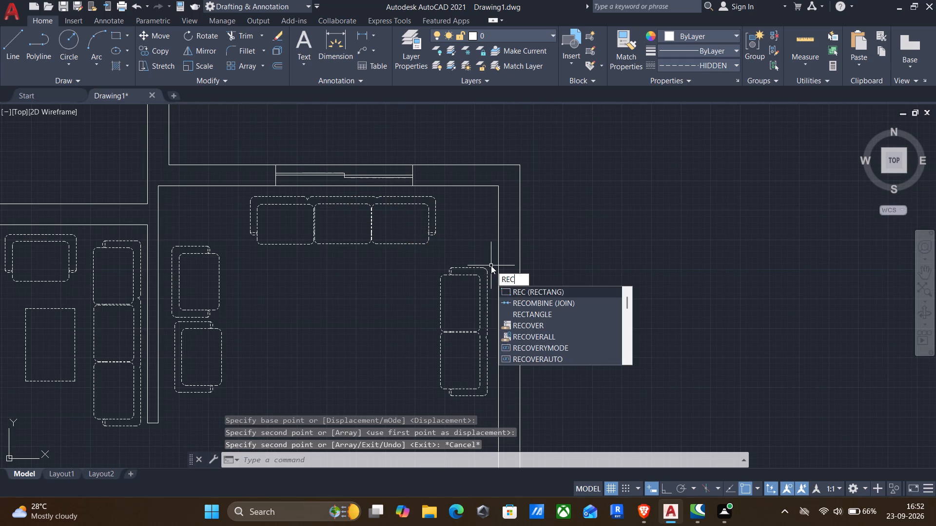
pyautogui.press('Return')
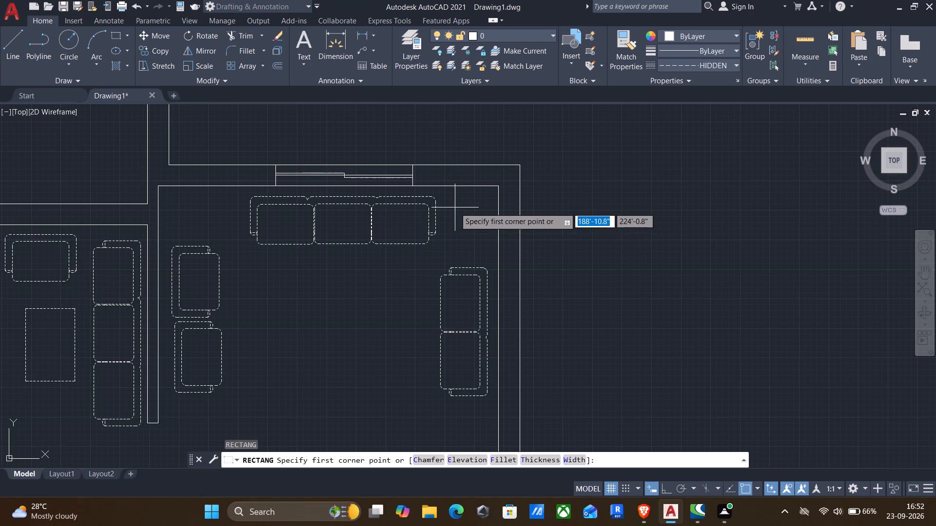
pyautogui.click(455, 207)
pyautogui.scroll(2, 485, 242)
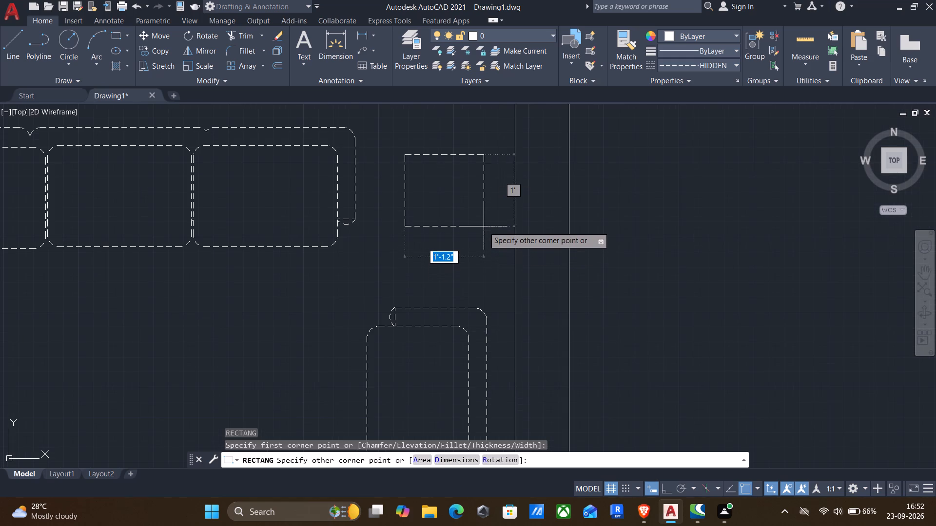
pyautogui.click(485, 232)
# Copy the side table about 9'-4.8" due west with Ortho on, into the room's northwest corner above the armchairs.
pyautogui.click(470, 247)
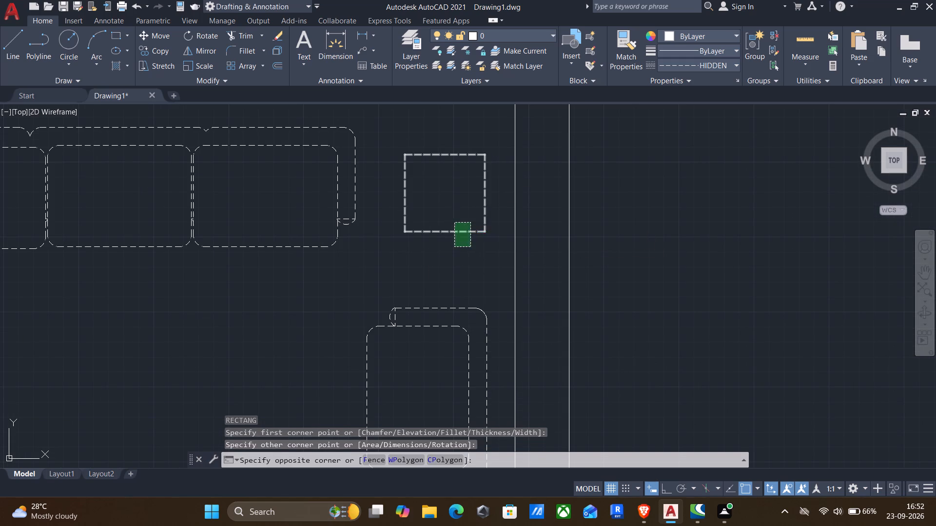
pyautogui.click(454, 223)
pyautogui.press('c')
pyautogui.press('o')
pyautogui.press('Return')
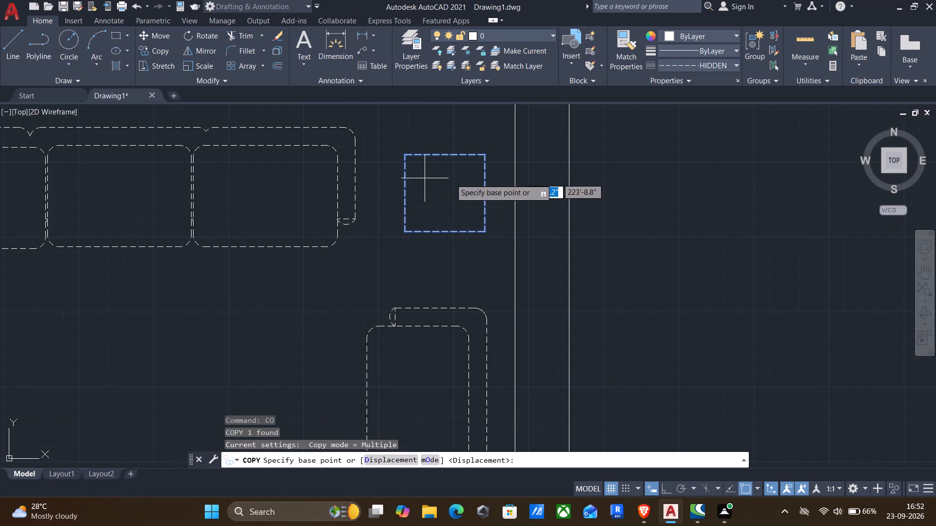
pyautogui.click(485, 156)
pyautogui.moveTo(387, 195); pyautogui.dragTo(690, 275, button='middle')
pyautogui.scroll(-1, 690, 275)
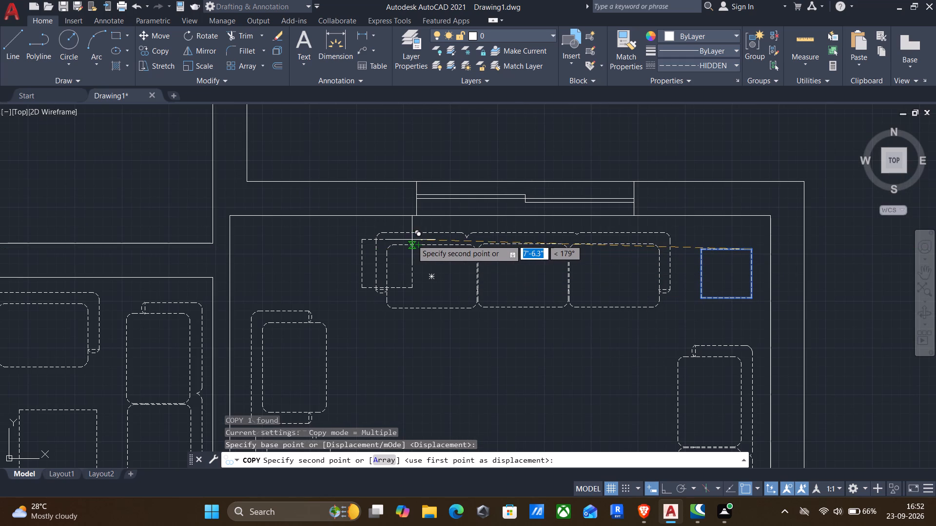
pyautogui.press('F8')
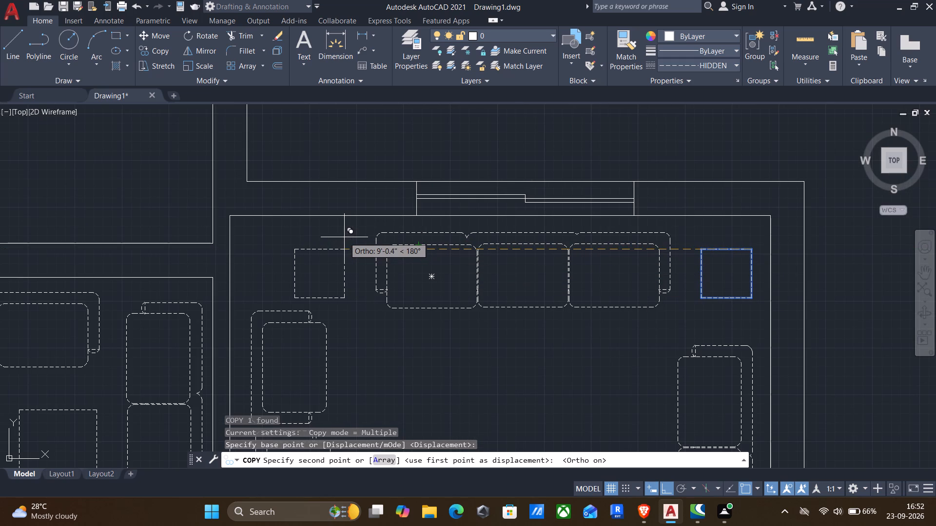
pyautogui.click(328, 240)
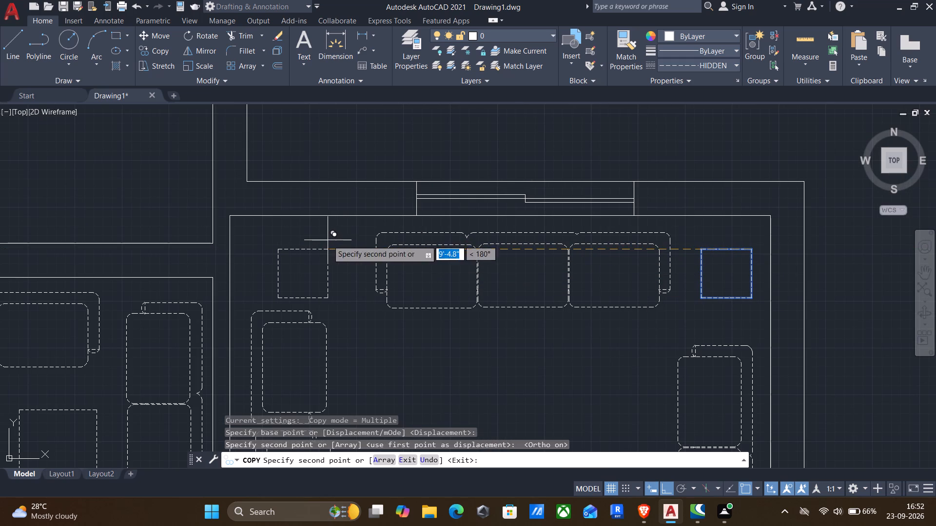
pyautogui.press('Escape')
# Start a stepped centre-table polyline amid the northeast room's seating: north edge, east side about 1'-2" south, small inward notch, then about 10.5" south.
pyautogui.scroll(-2, 396, 311)
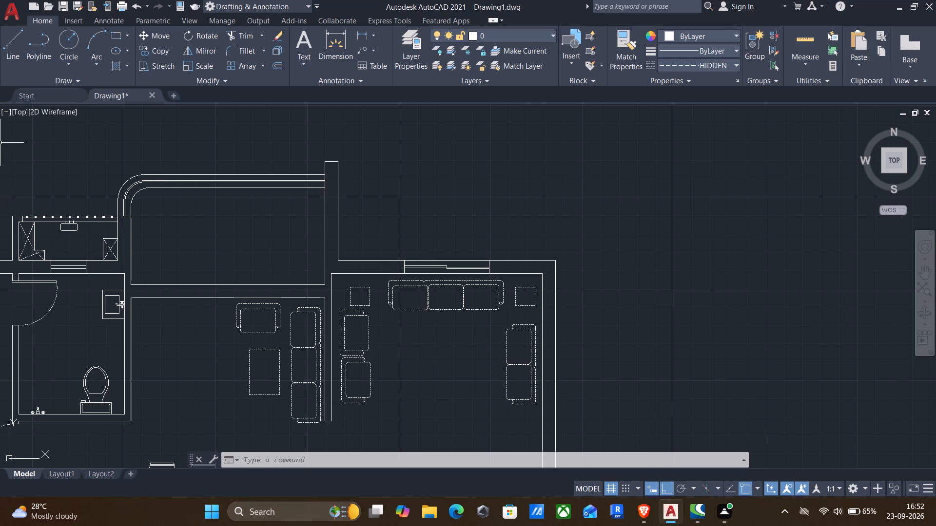
pyautogui.click(39, 38)
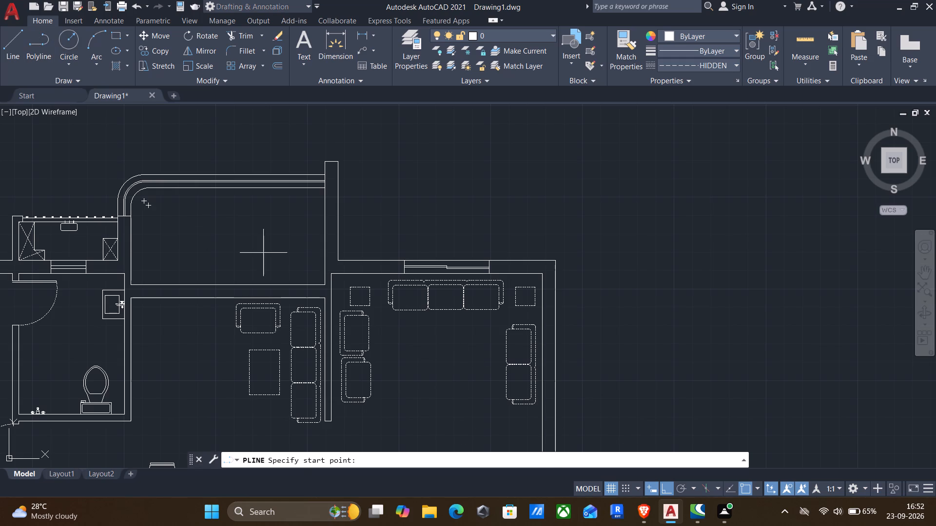
pyautogui.moveTo(436, 354); pyautogui.dragTo(415, 317, button='middle')
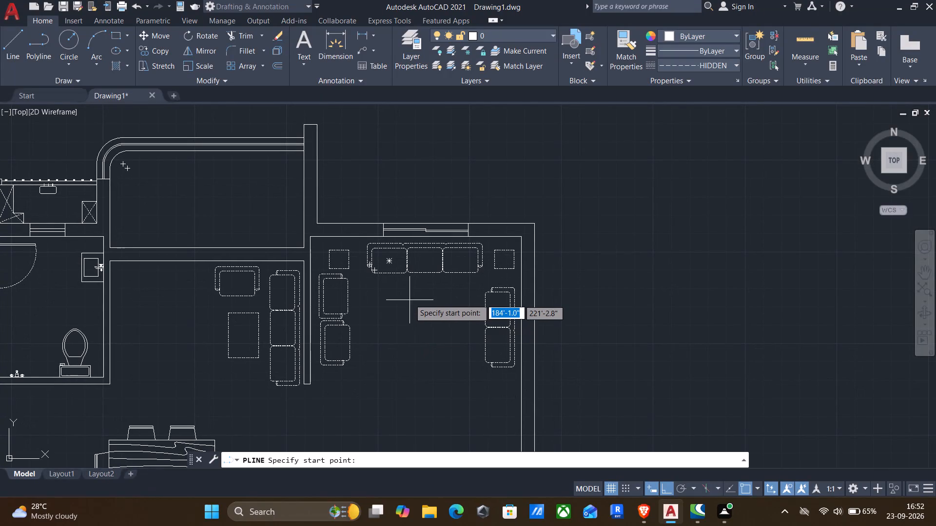
pyautogui.scroll(2, 409, 299)
pyautogui.click(407, 287)
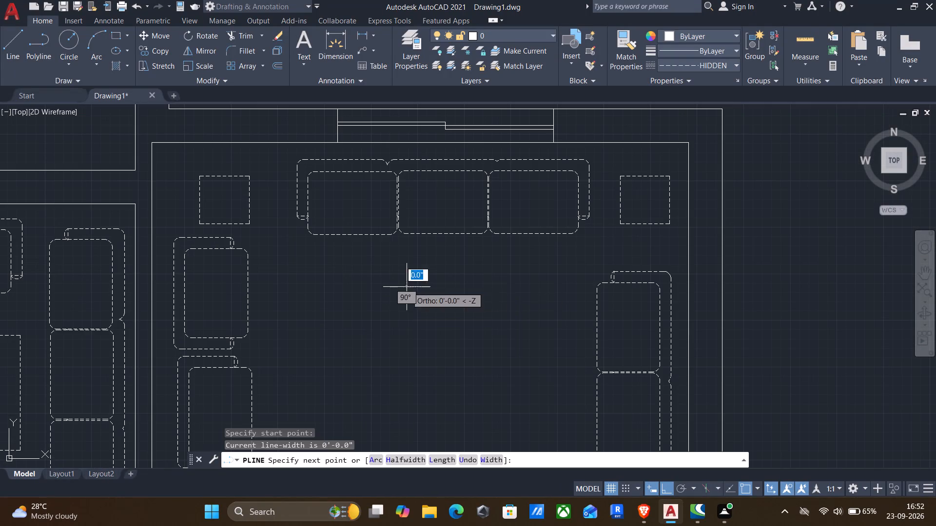
pyautogui.click(504, 285)
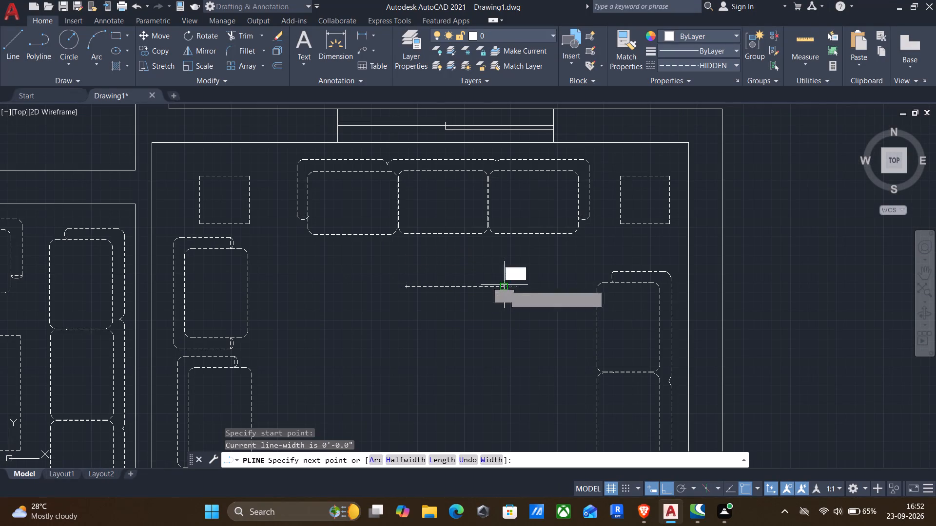
pyautogui.click(501, 339)
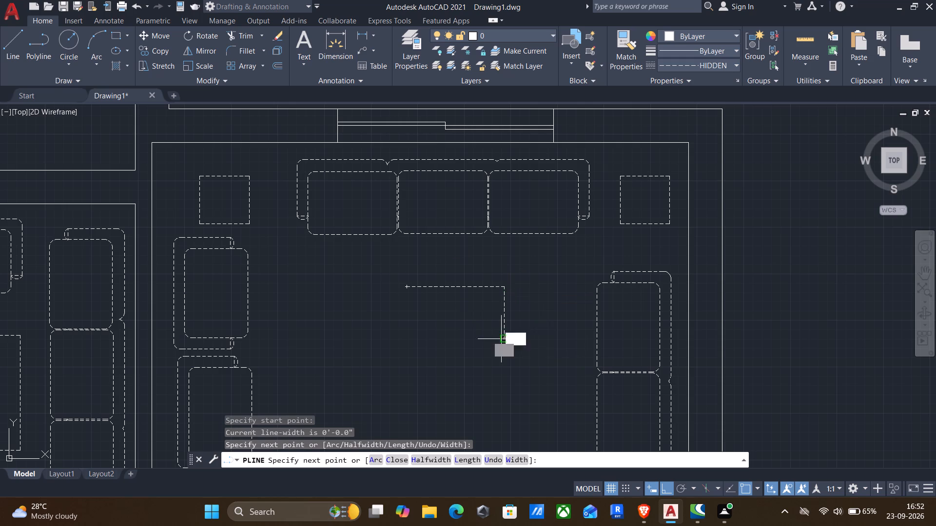
pyautogui.scroll(2, 470, 343)
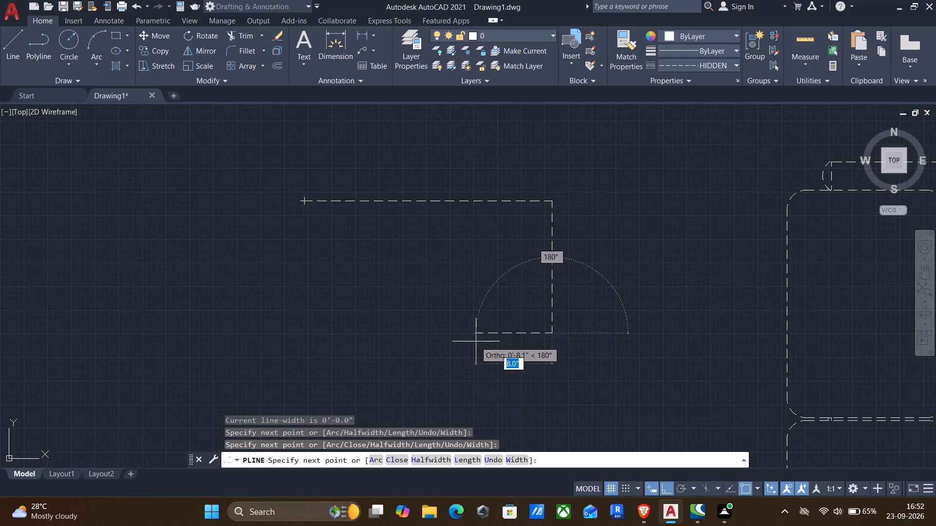
pyautogui.click(489, 334)
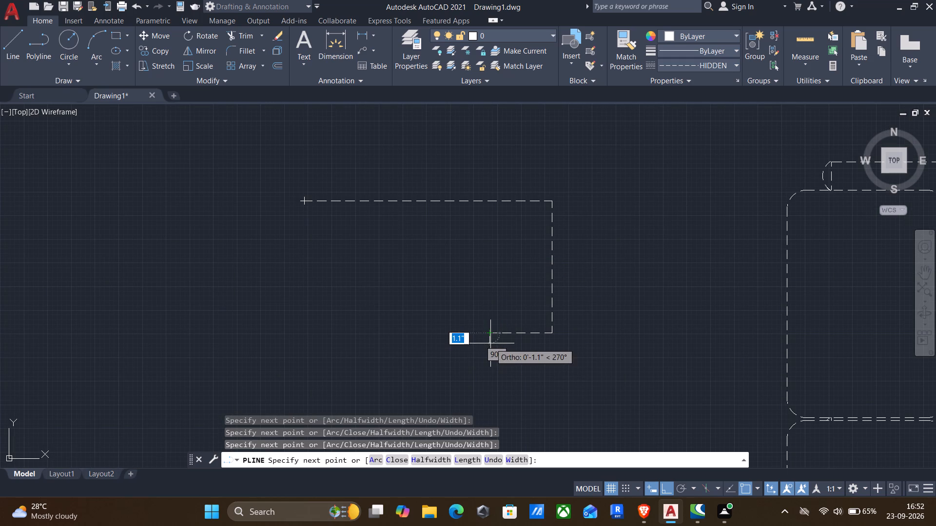
pyautogui.click(490, 347)
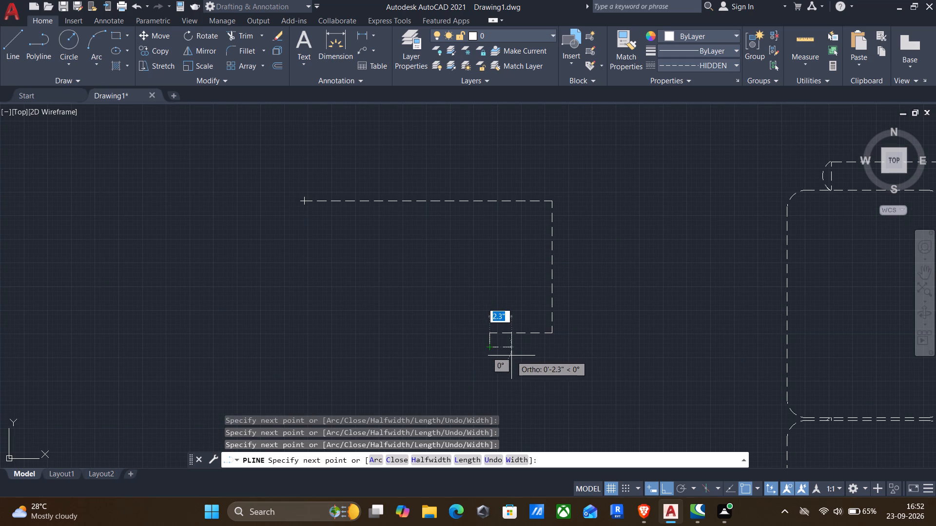
pyautogui.click(511, 356)
pyautogui.moveTo(516, 390); pyautogui.dragTo(544, 293, button='middle')
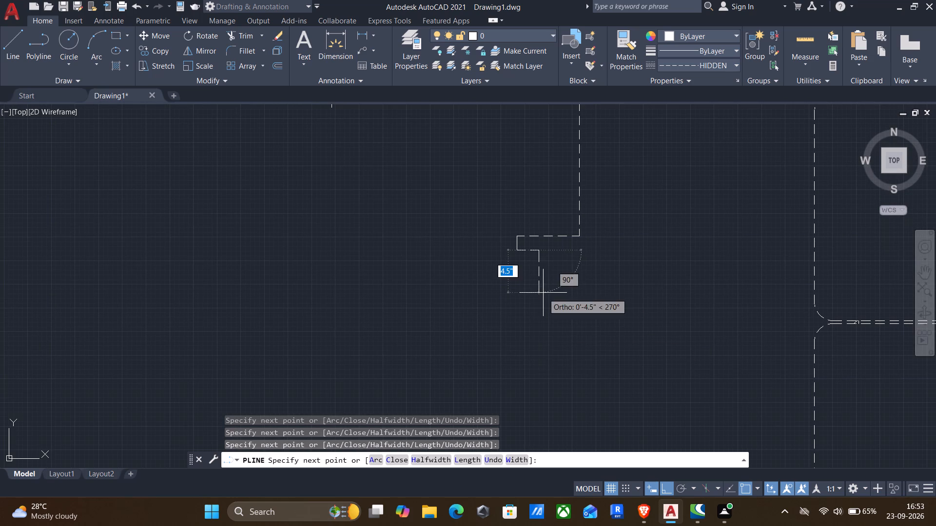
pyautogui.scroll(-2, 534, 359)
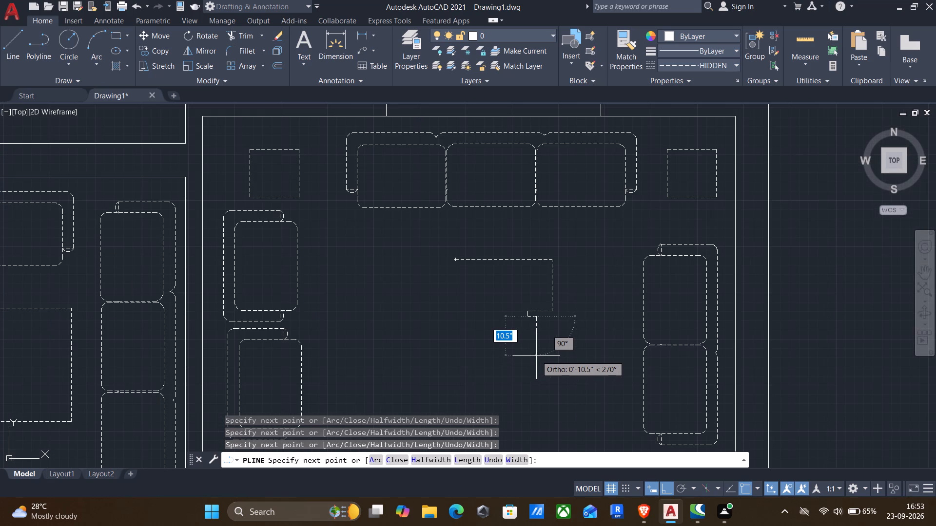
pyautogui.click(536, 357)
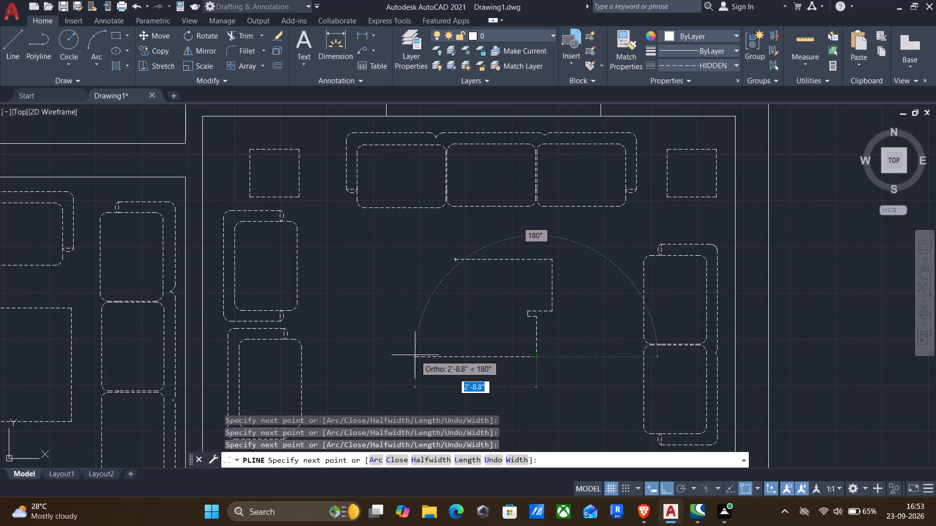
# Continue the outline about 2'-8.8" west, 7" north, around an inward step, about 1' up the west side, and through the northwest notch.
pyautogui.click(415, 355)
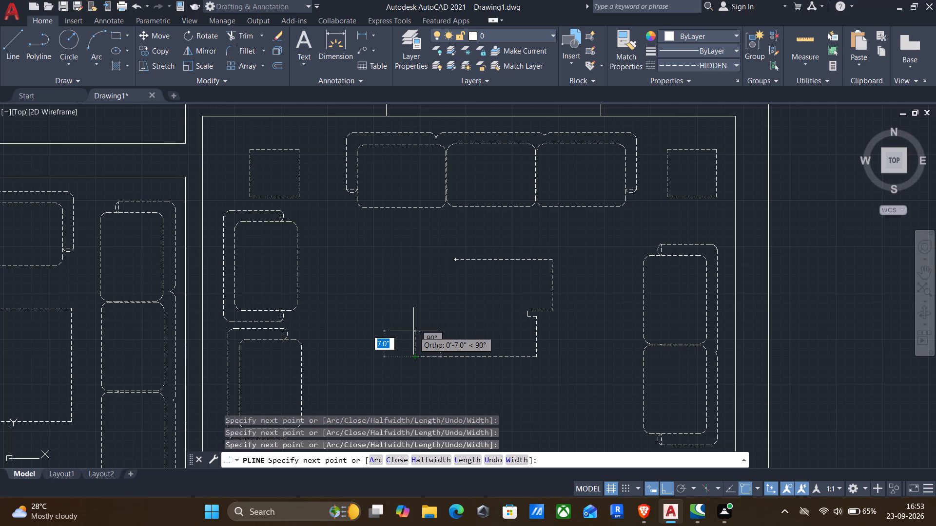
pyautogui.click(413, 331)
pyautogui.click(453, 337)
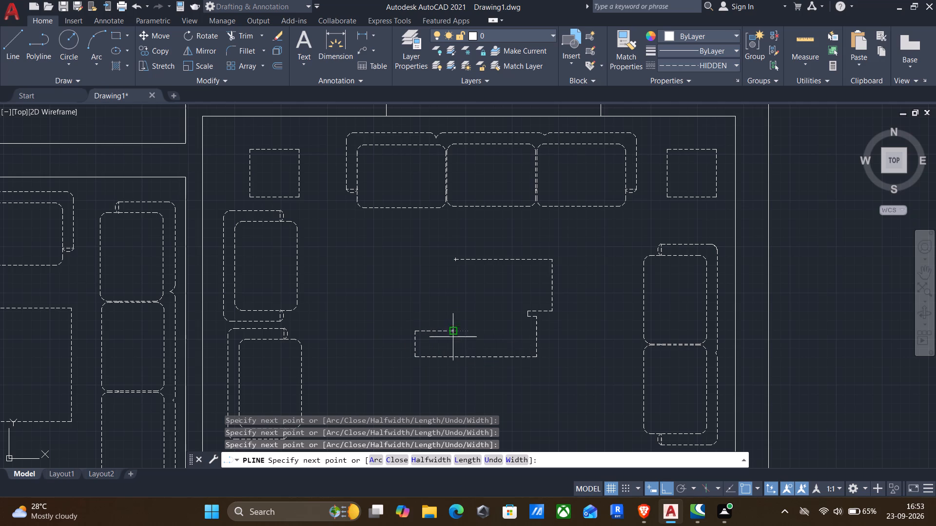
pyautogui.click(457, 322)
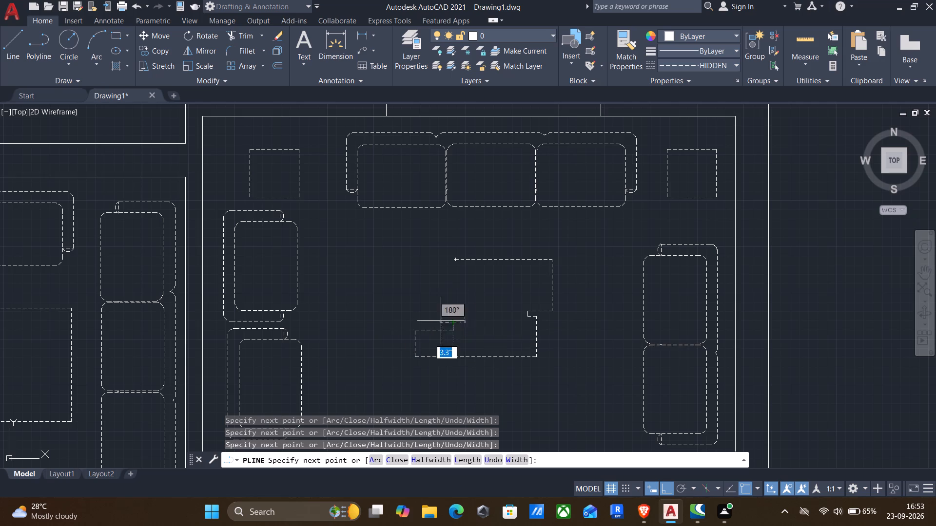
pyautogui.click(391, 323)
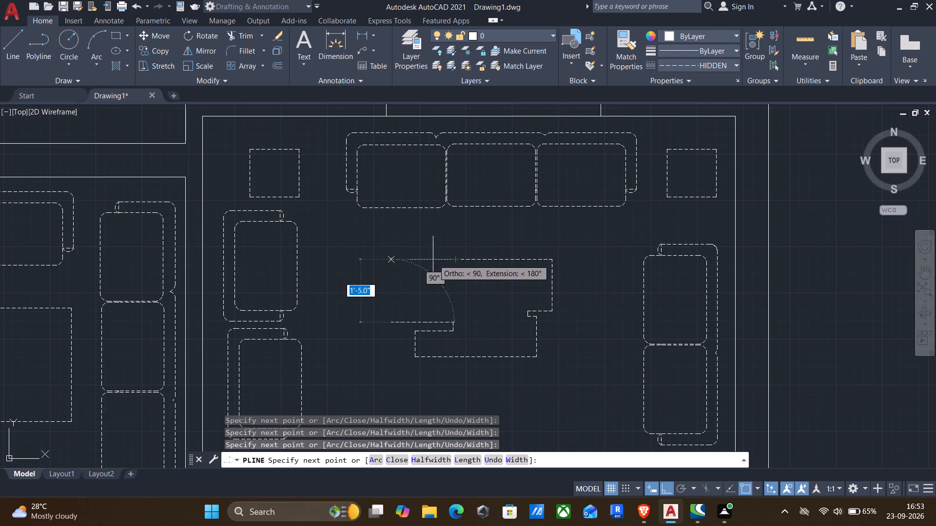
pyautogui.click(393, 275)
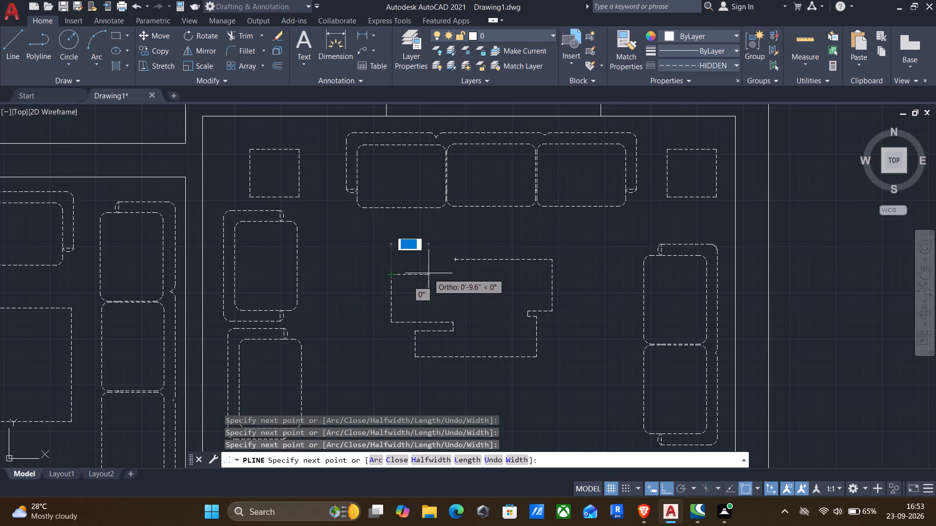
pyautogui.click(436, 273)
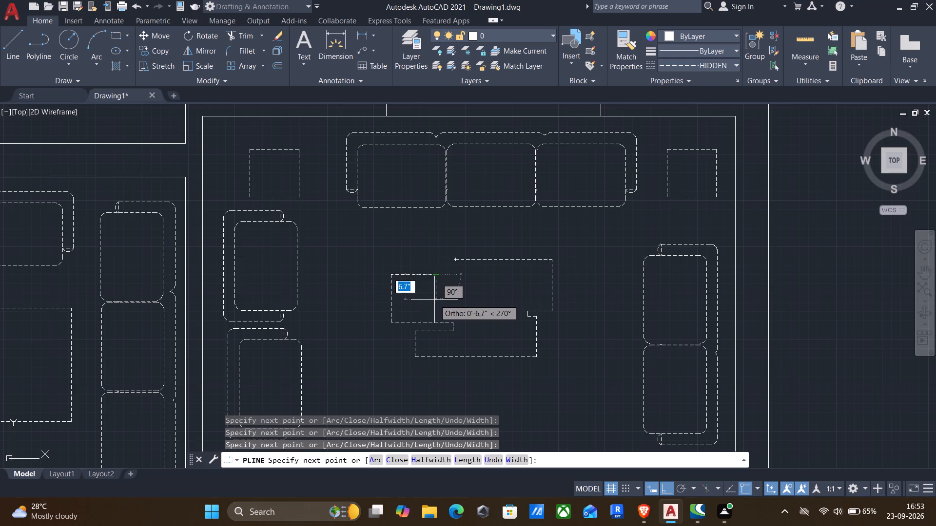
pyautogui.click(434, 288)
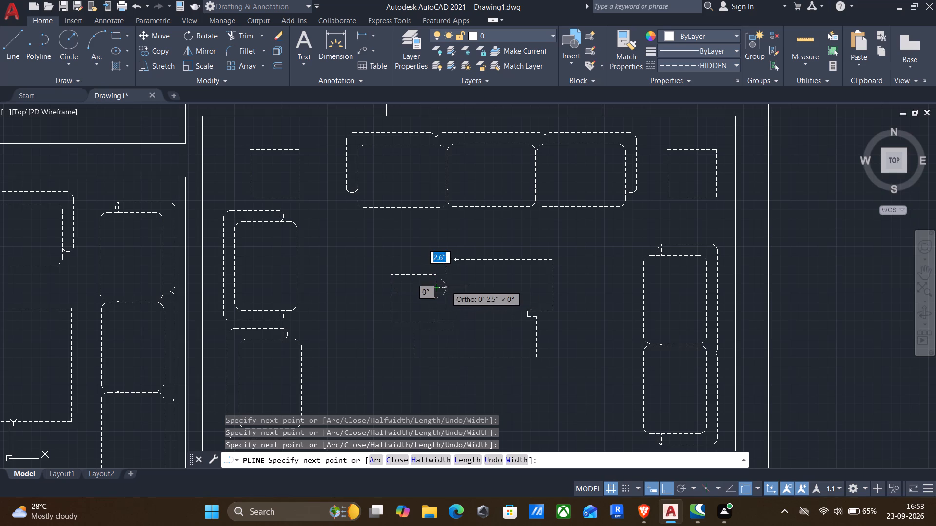
pyautogui.click(447, 285)
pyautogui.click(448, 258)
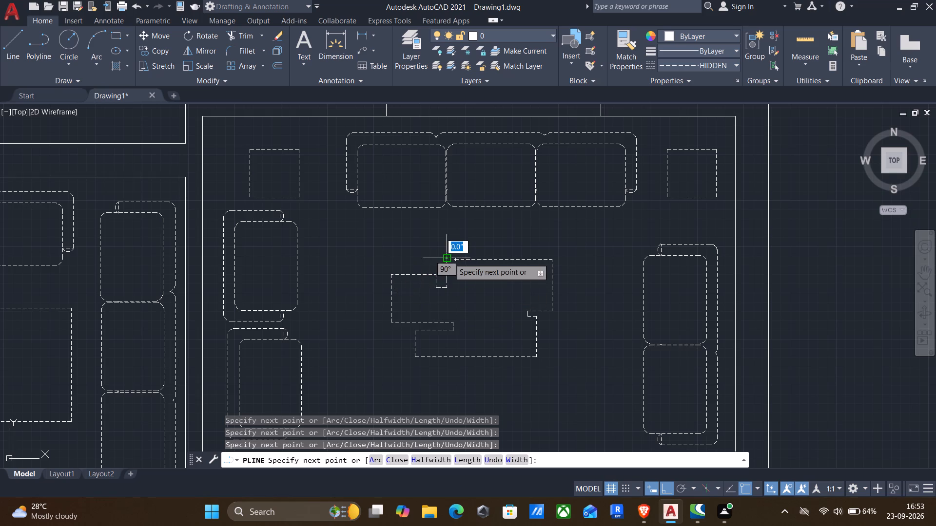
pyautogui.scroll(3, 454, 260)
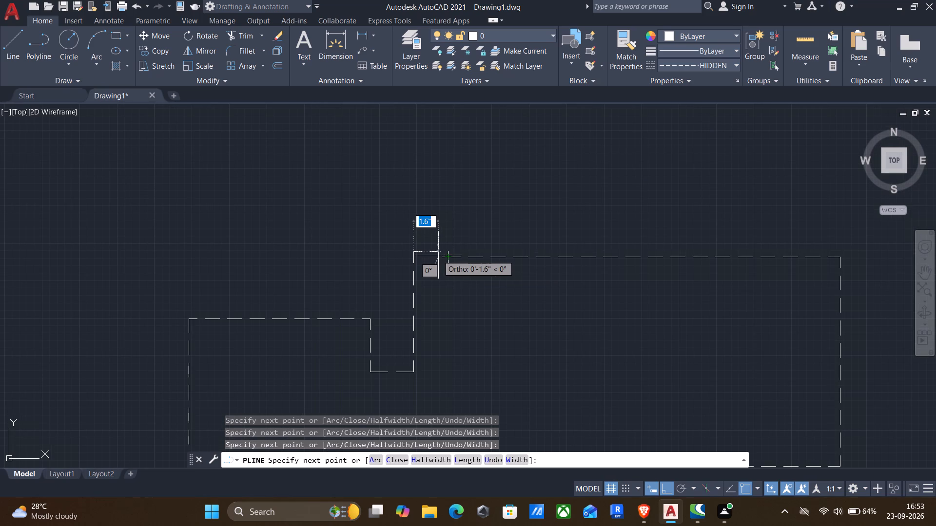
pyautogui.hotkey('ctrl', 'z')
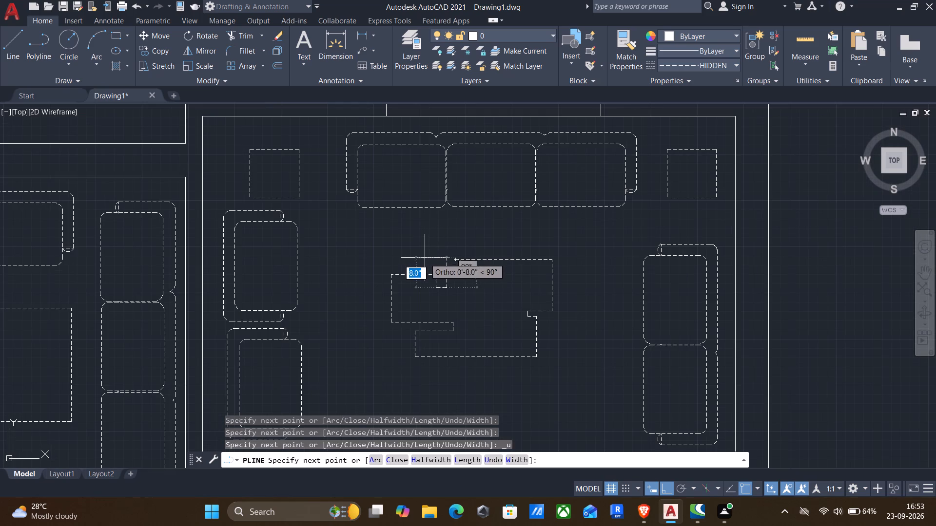
# Run the outline north from the notch, level with the north edge, and join it about 2.3" east to the polyline's start point.
pyautogui.scroll(4, 434, 261)
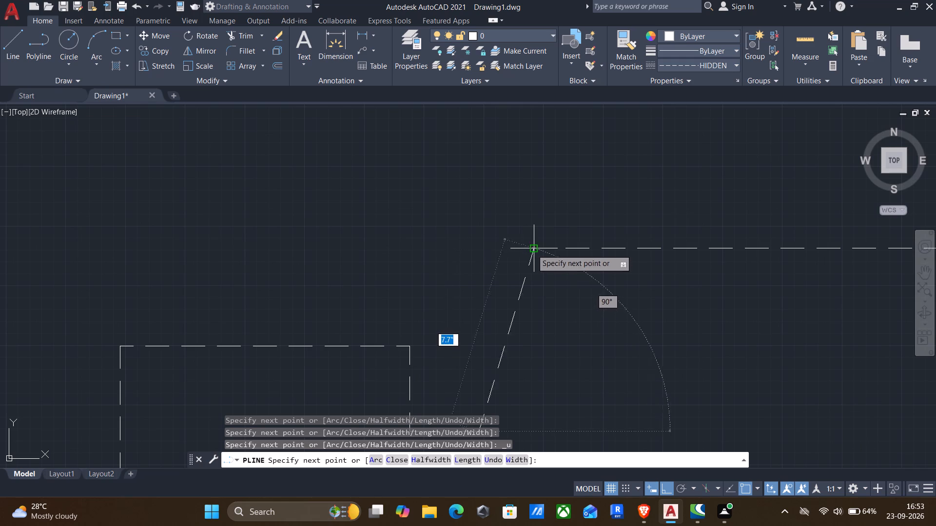
pyautogui.click(476, 245)
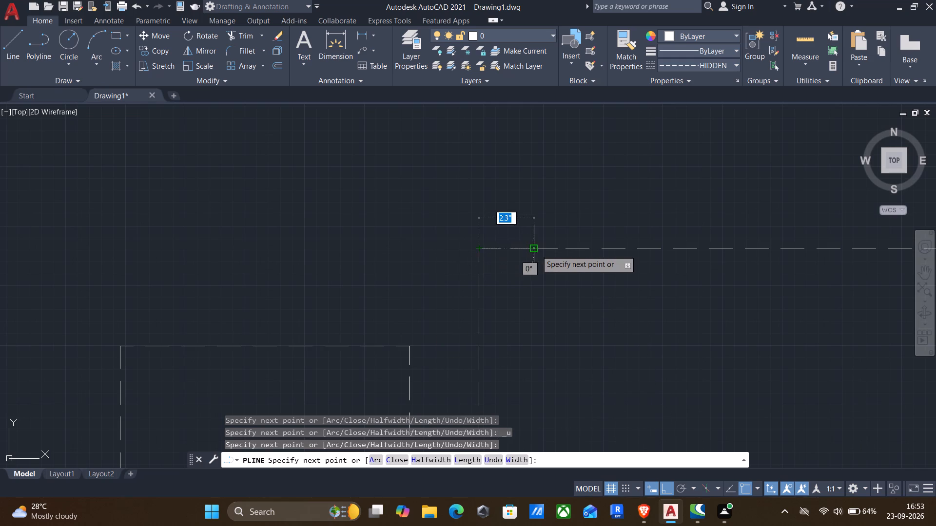
pyautogui.click(536, 250)
pyautogui.scroll(-3, 536, 249)
pyautogui.press('Escape')
pyautogui.scroll(-2, 516, 317)
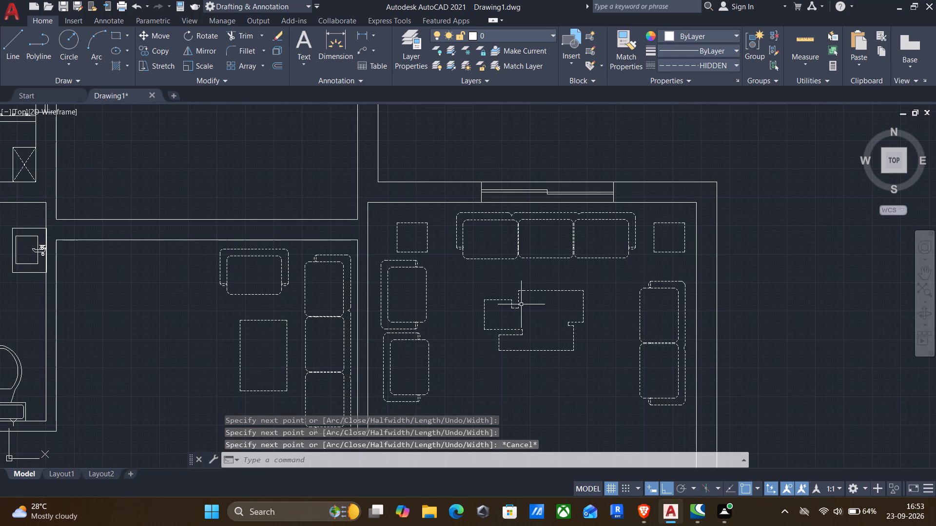
# Fillet both north corners of the centre table's upper block with a 2" radius.
pyautogui.press('f')
pyautogui.press('Return')
pyautogui.press('r')
pyautogui.press('Return')
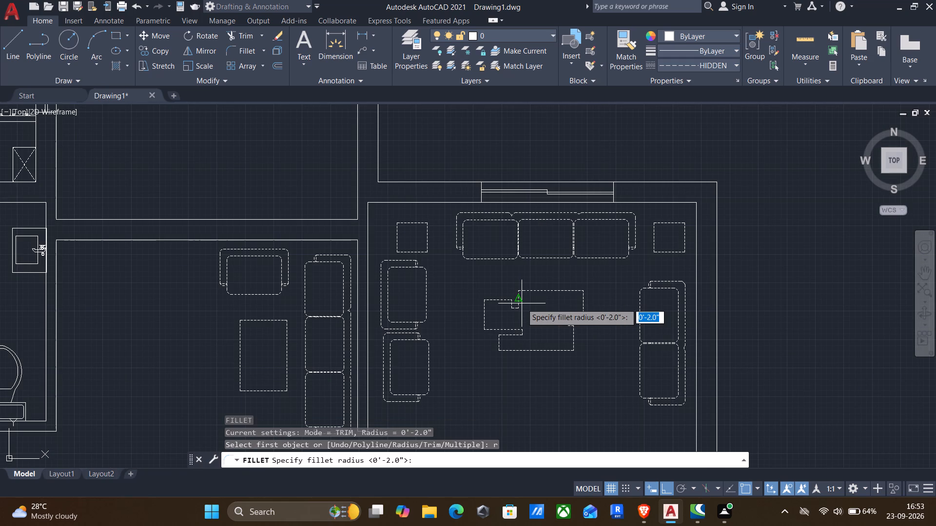
pyautogui.press('Return')
pyautogui.scroll(3, 520, 299)
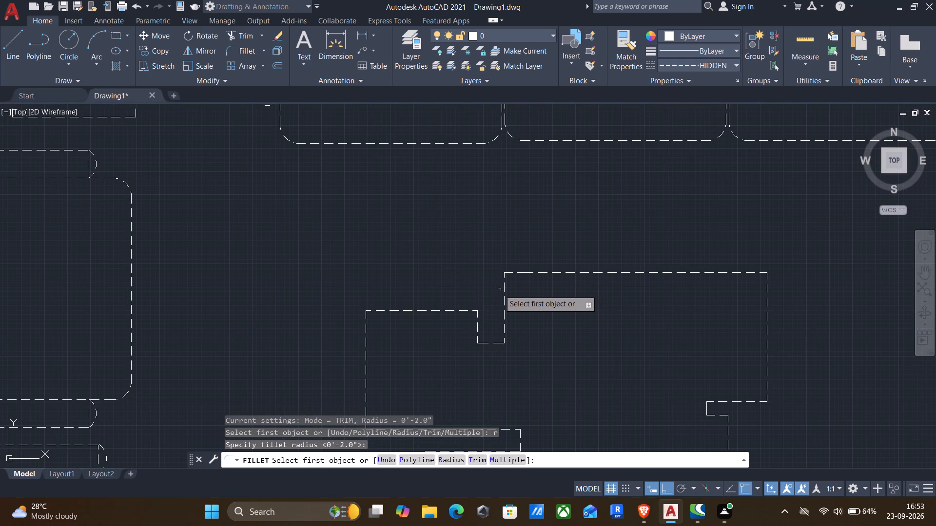
pyautogui.click(502, 294)
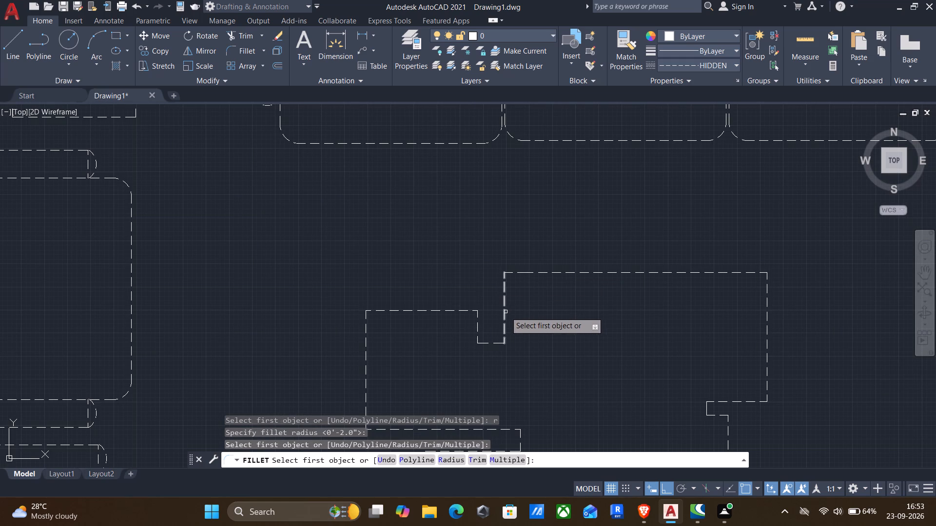
pyautogui.click(505, 313)
pyautogui.click(517, 272)
pyautogui.scroll(-2, 536, 297)
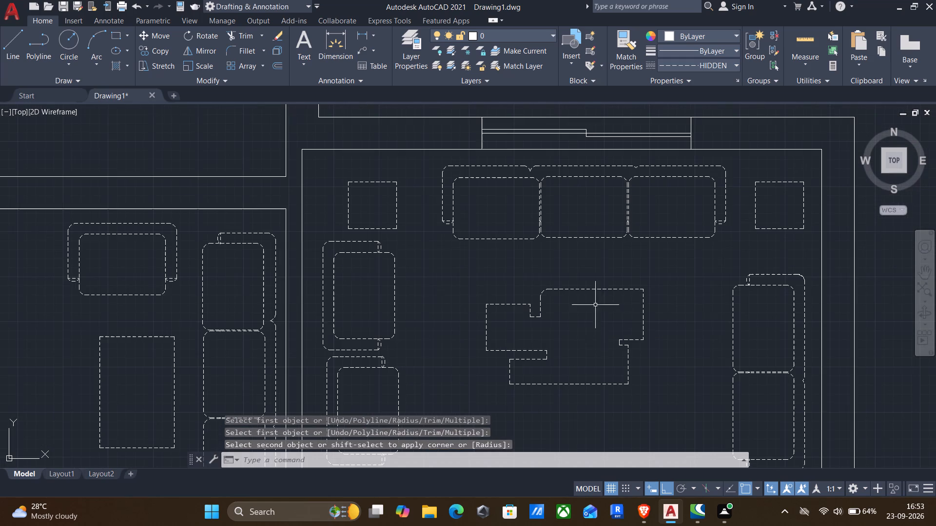
pyautogui.press('Return')
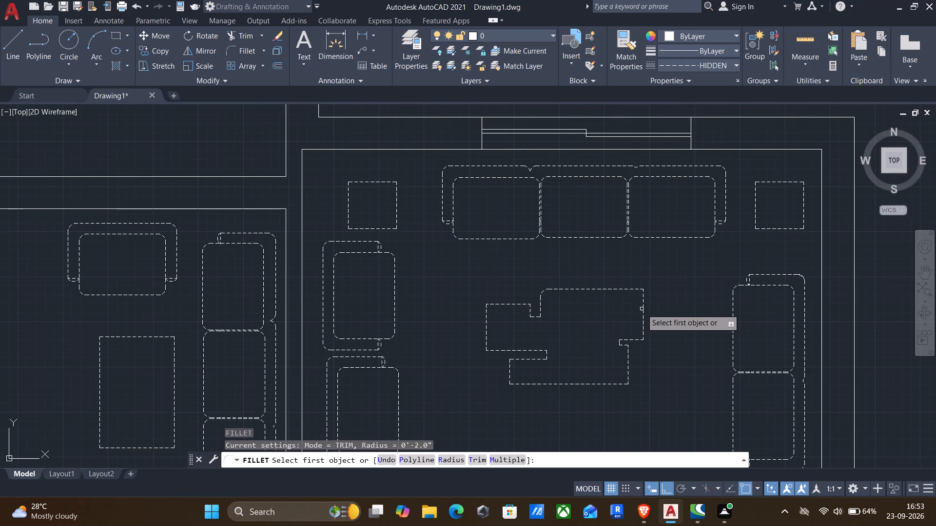
pyautogui.click(642, 309)
pyautogui.click(630, 288)
# Fillet the southeast and southwest corners of the centre table's lower block with the same 2" radius.
pyautogui.press('Return')
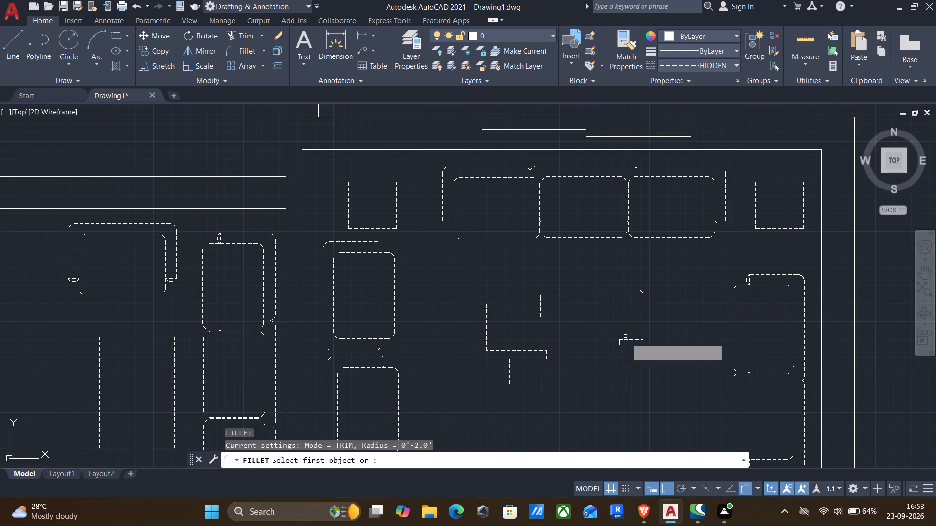
pyautogui.click(616, 384)
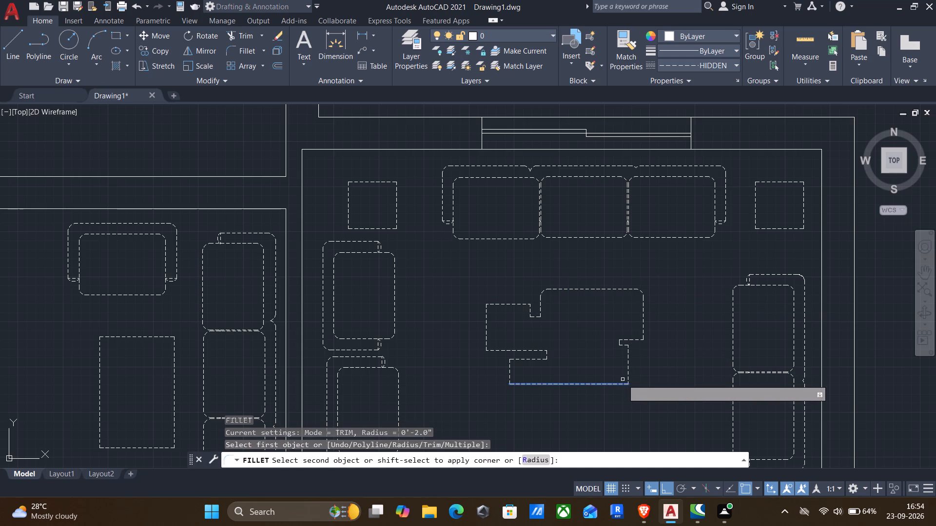
pyautogui.click(629, 369)
pyautogui.press('Return')
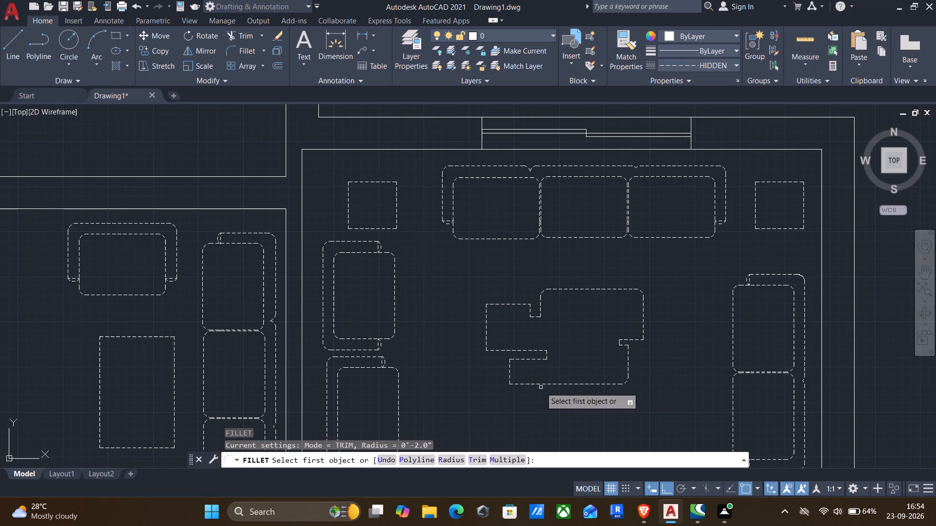
pyautogui.click(539, 384)
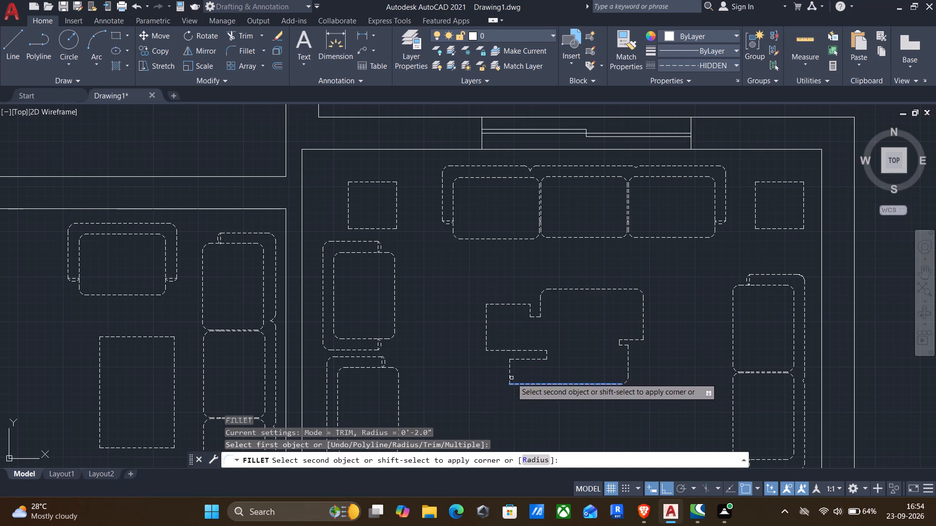
pyautogui.click(510, 378)
# Fillet the southwest and northwest corners of the centre table's west block with the 2" radius.
pyautogui.press('Return')
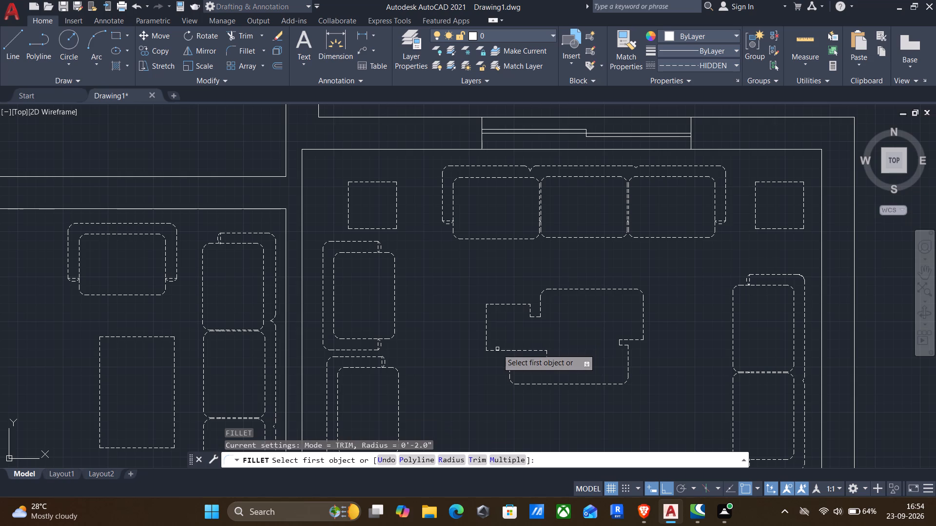
pyautogui.click(496, 352)
pyautogui.click(487, 338)
pyautogui.press('Return')
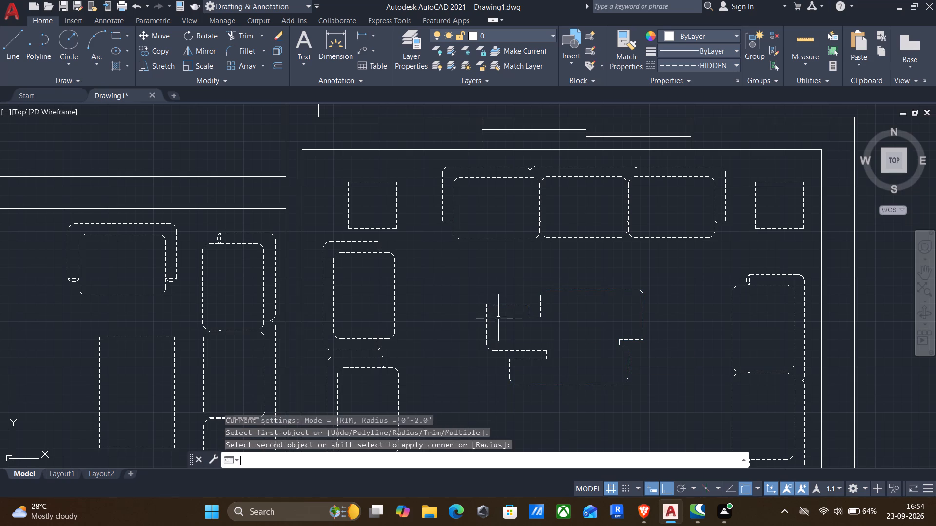
pyautogui.click(496, 302)
pyautogui.click(494, 305)
pyautogui.click(485, 321)
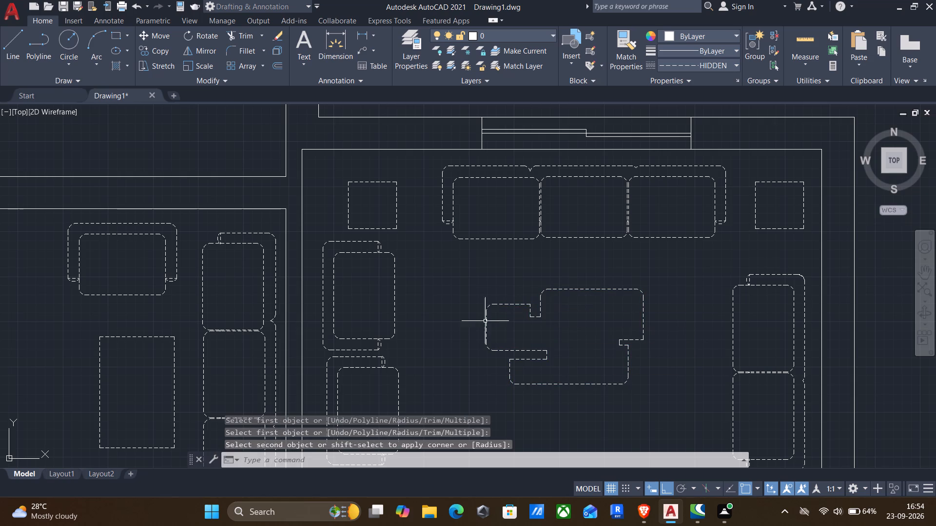
# Fillet the west block's northeast corner and the upper block's southeast corner of the centre table with the 2" radius.
pyautogui.press('Return')
pyautogui.scroll(3, 535, 304)
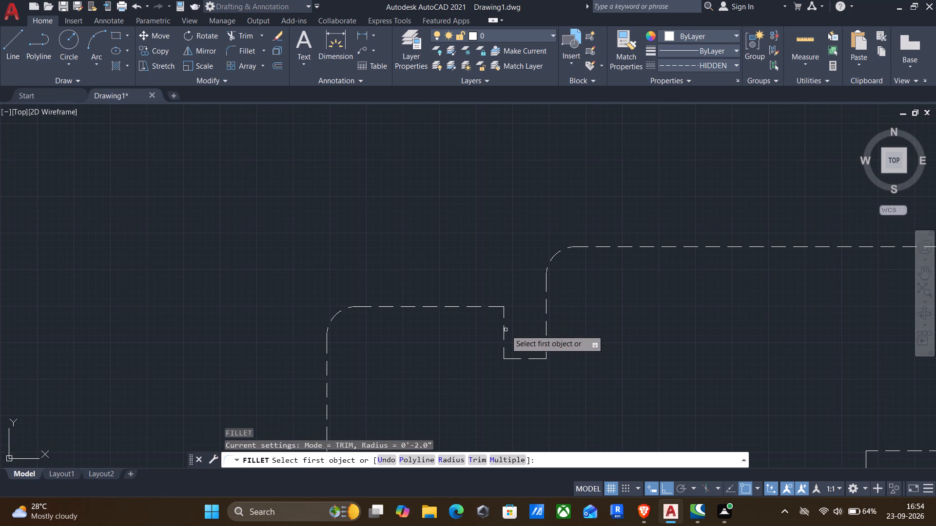
pyautogui.click(504, 333)
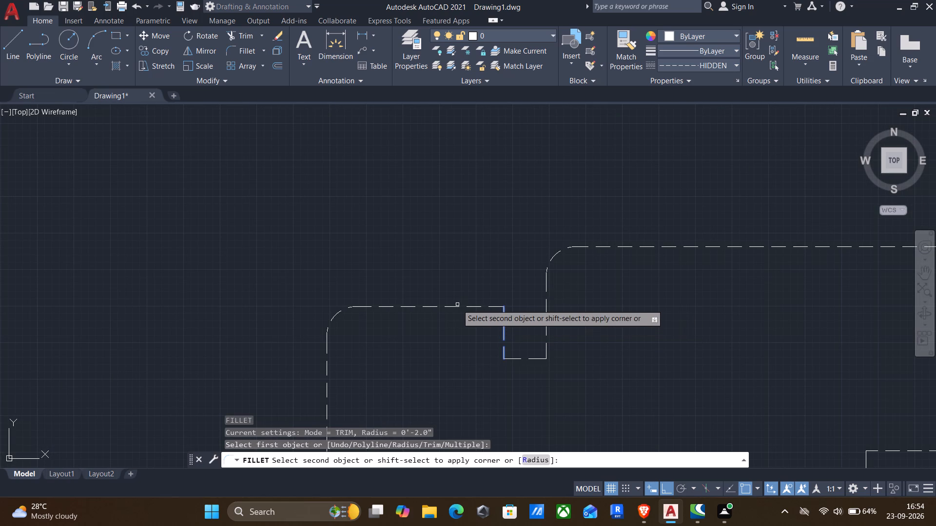
pyautogui.click(457, 304)
pyautogui.click(455, 308)
pyautogui.press('Return')
pyautogui.scroll(-2, 515, 345)
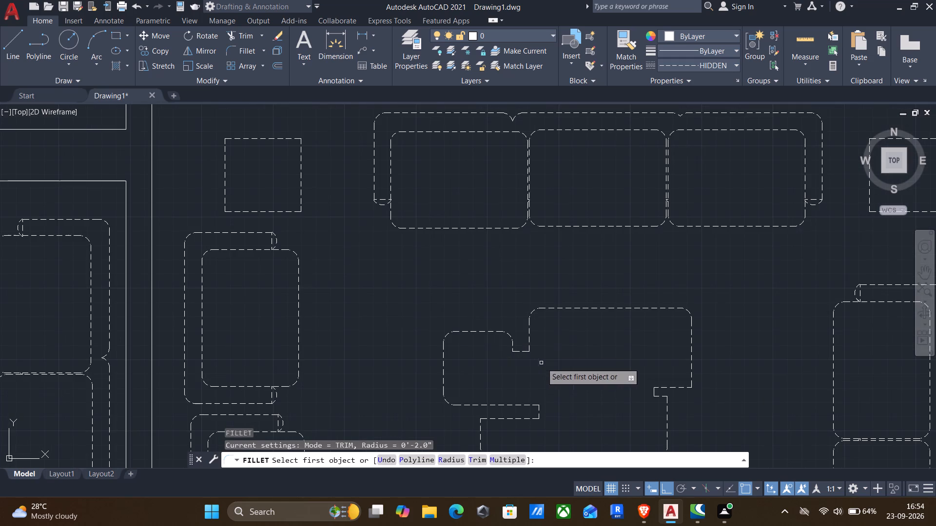
pyautogui.scroll(2, 695, 400)
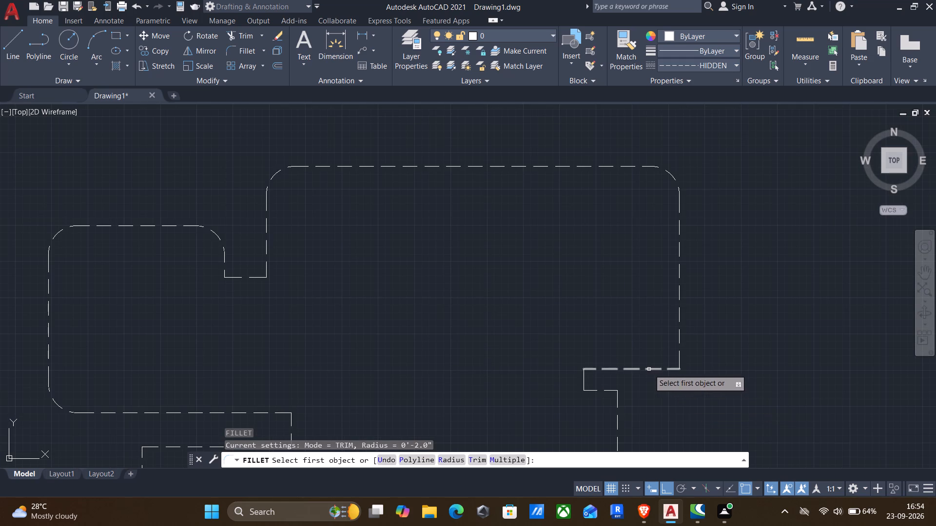
pyautogui.click(649, 369)
pyautogui.click(681, 331)
pyautogui.scroll(-3, 660, 345)
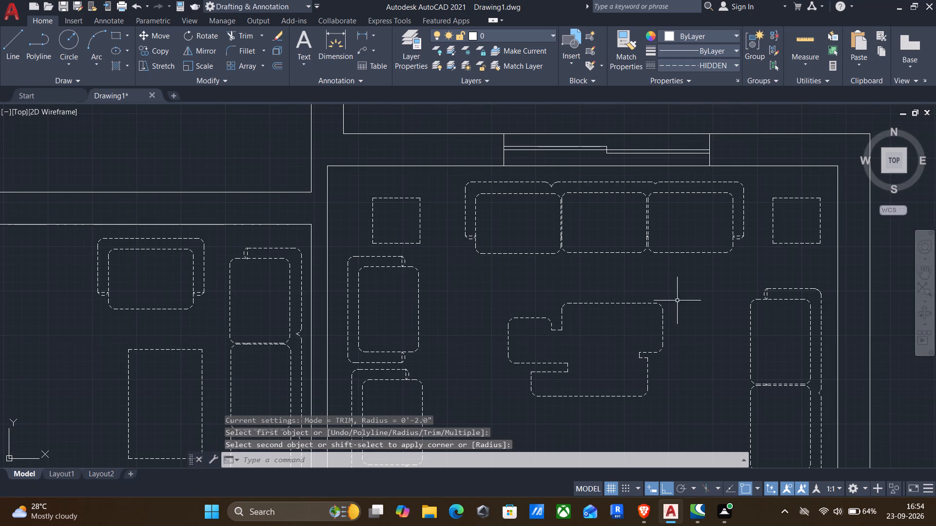
# Set the current linetype back to ByLayer.
pyautogui.scroll(-1, 675, 306)
pyautogui.moveTo(665, 333); pyautogui.dragTo(661, 311, button='middle')
pyautogui.scroll(-2, 645, 294)
pyautogui.moveTo(645, 302); pyautogui.dragTo(617, 291, button='middle')
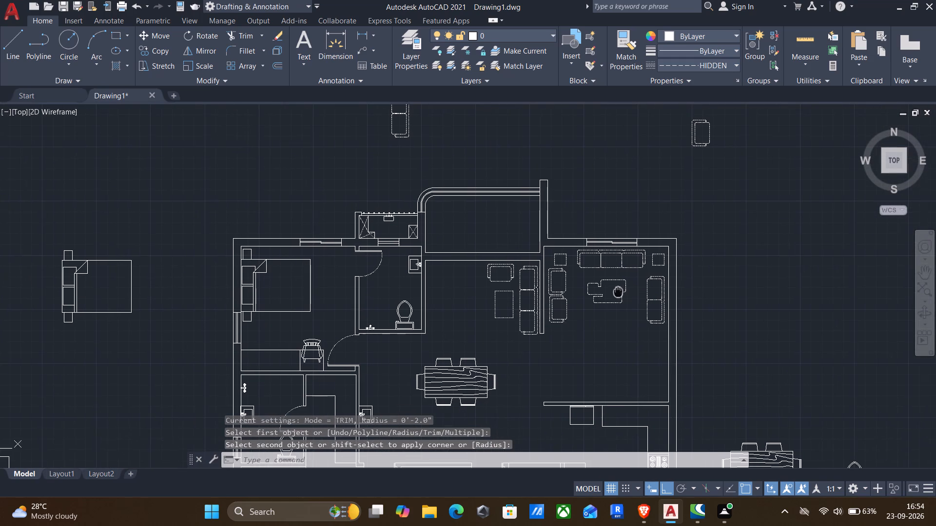
pyautogui.moveTo(617, 291); pyautogui.dragTo(618, 291, button='middle')
pyautogui.scroll(-1, 590, 296)
pyautogui.moveTo(590, 296); pyautogui.dragTo(580, 242, button='middle')
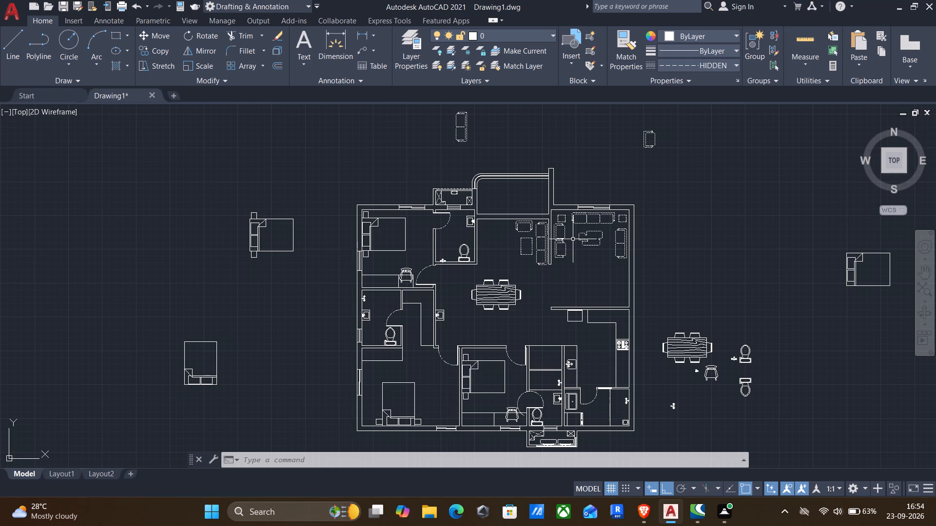
pyautogui.press('Escape')
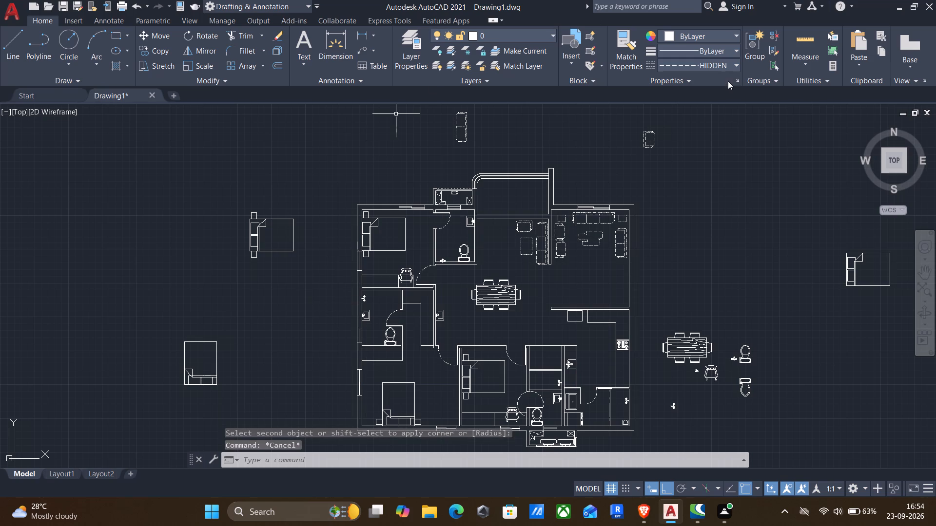
pyautogui.click(722, 67)
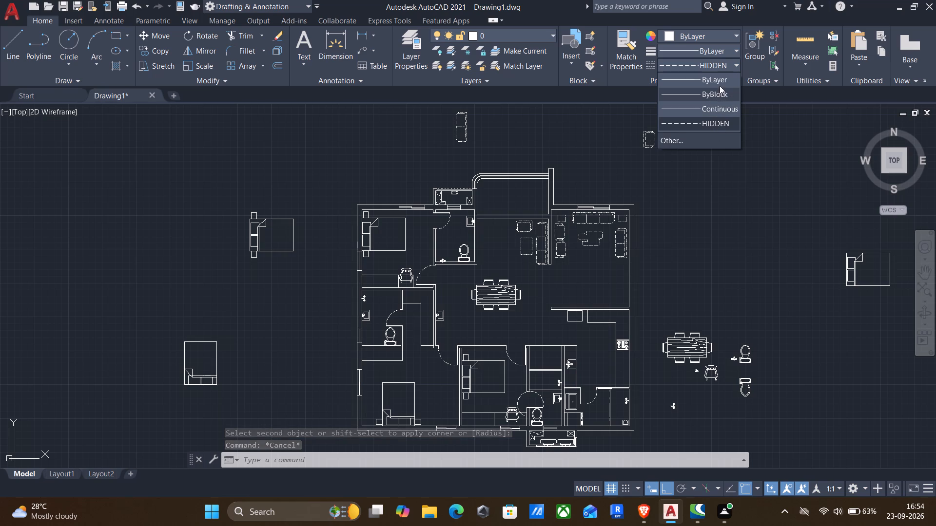
pyautogui.click(718, 83)
# Start a line at the northwest bedroom's inner southwest corner, try a 2'-2.4" segment west, and undo that segment.
pyautogui.moveTo(526, 256); pyautogui.dragTo(588, 239, button='middle')
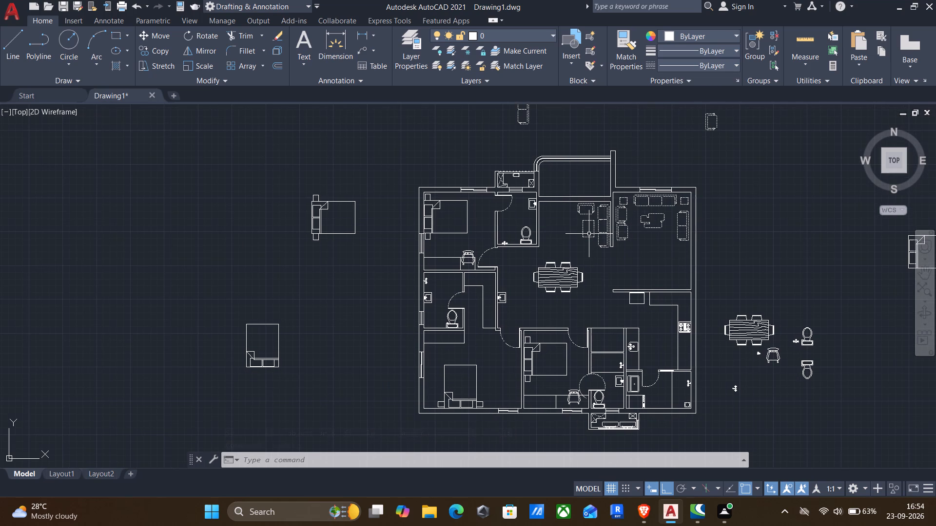
pyautogui.press('l')
pyautogui.press('Return')
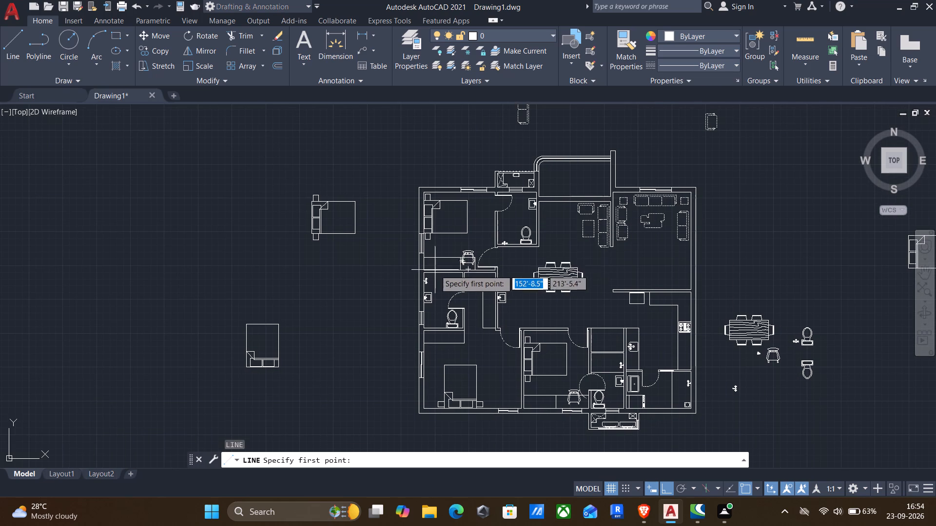
pyautogui.scroll(4, 428, 273)
pyautogui.click(402, 253)
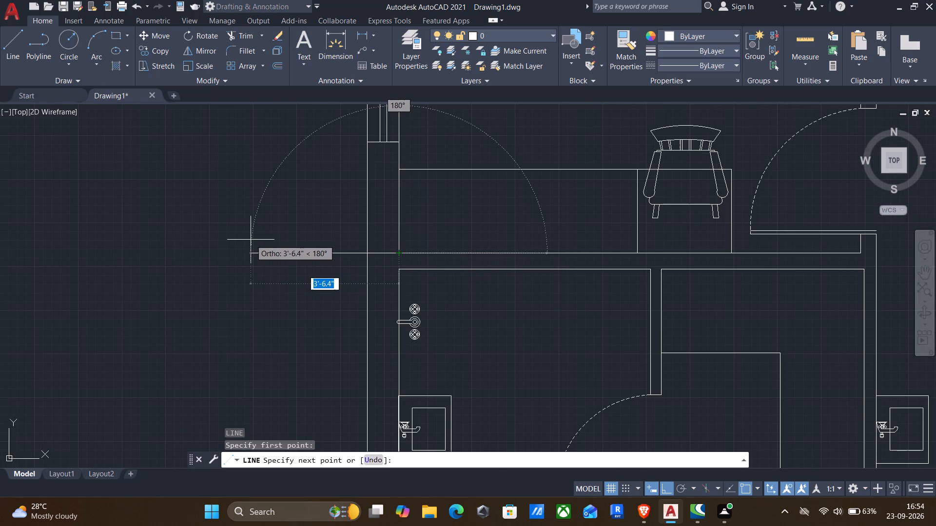
pyautogui.write("2'")
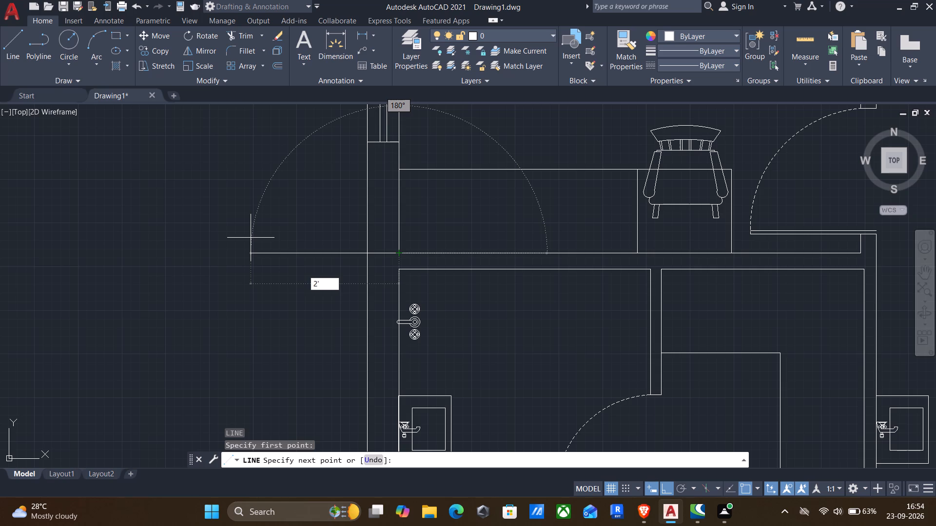
pyautogui.write('2.4"')
pyautogui.press('Return')
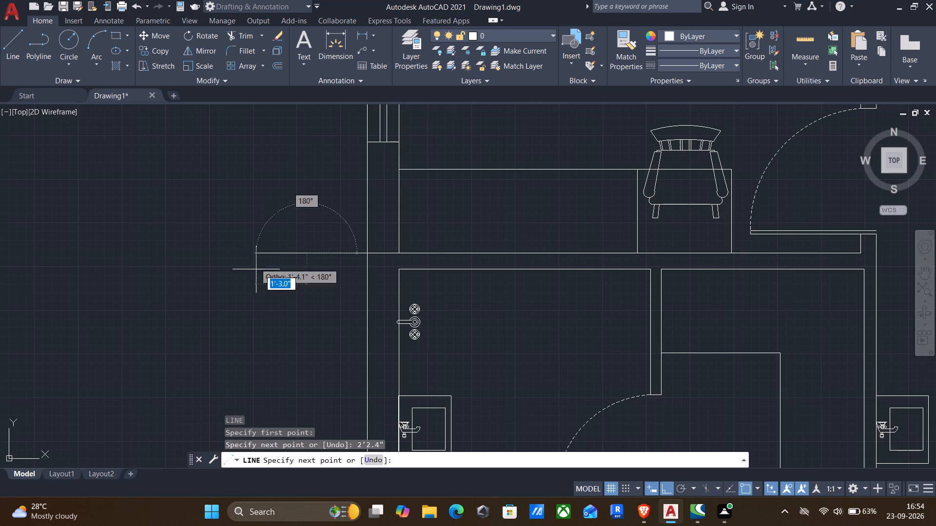
pyautogui.moveTo(263, 325); pyautogui.dragTo(297, 226, button='middle')
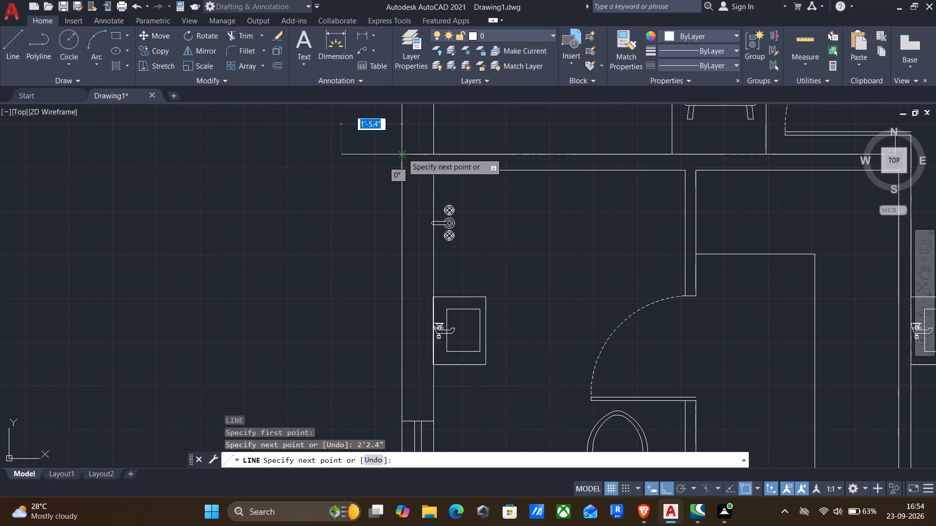
pyautogui.moveTo(402, 153); pyautogui.dragTo(409, 215, button='middle')
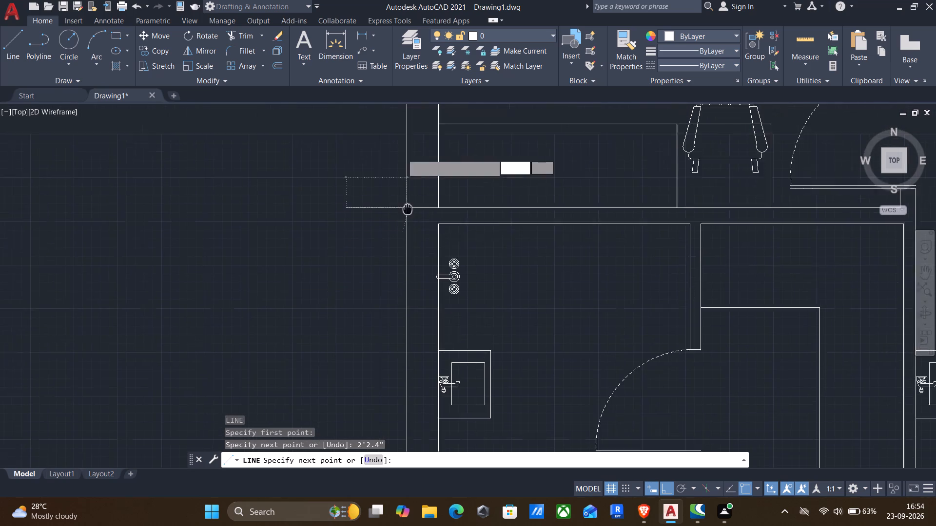
pyautogui.moveTo(409, 215); pyautogui.dragTo(412, 228, button='middle')
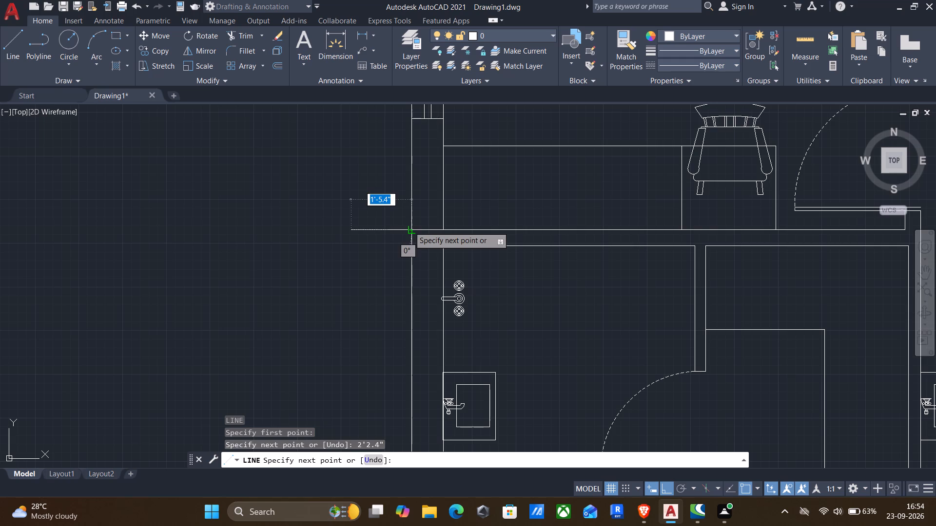
pyautogui.hotkey('ctrl', 'z')
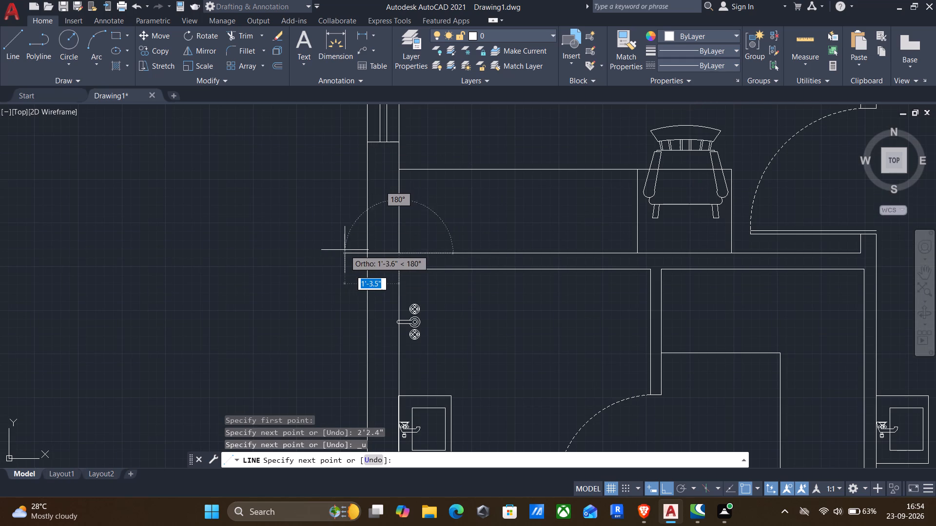
# Run the line to the west wall's outer face, 2'-2.4" further west, and about 2'-8.4" south.
pyautogui.click(365, 253)
pyautogui.write("2'")
pyautogui.write('2.4"')
pyautogui.press('Return')
pyautogui.moveTo(241, 291); pyautogui.dragTo(302, 197, button='middle')
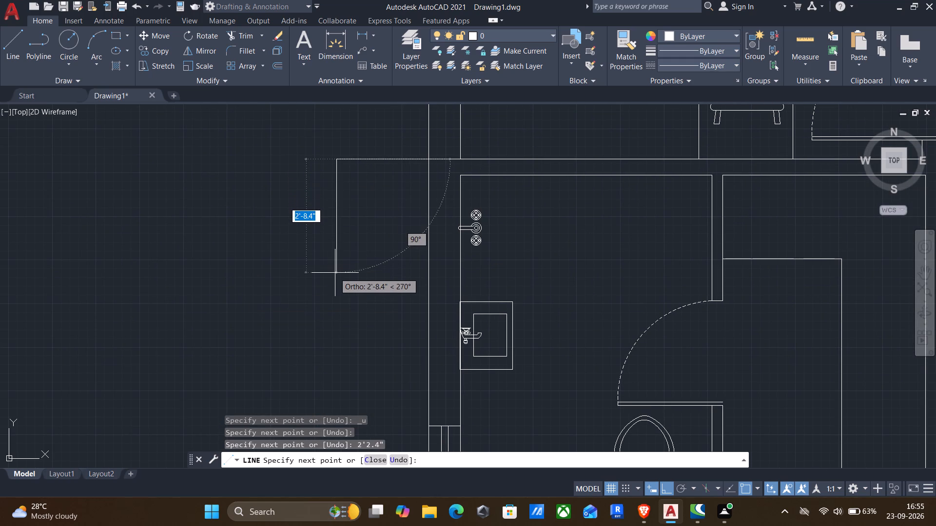
pyautogui.click(335, 273)
pyautogui.press('Return')
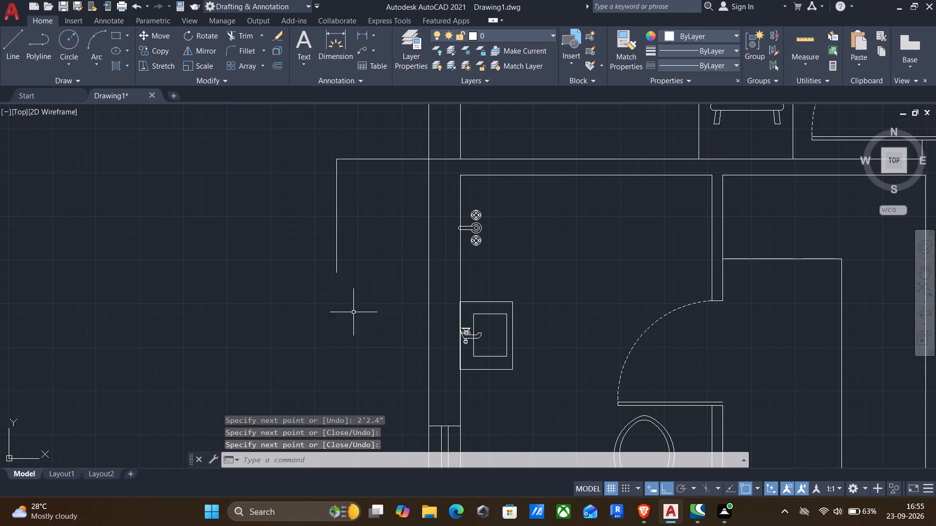
# Draw a line west from the inner west wall along the south face of the bathroom's south wall, past the new vertical line.
pyautogui.moveTo(358, 319); pyautogui.dragTo(377, 213, button='middle')
pyautogui.scroll(-1, 377, 213)
pyautogui.moveTo(373, 301); pyautogui.dragTo(378, 281, button='middle')
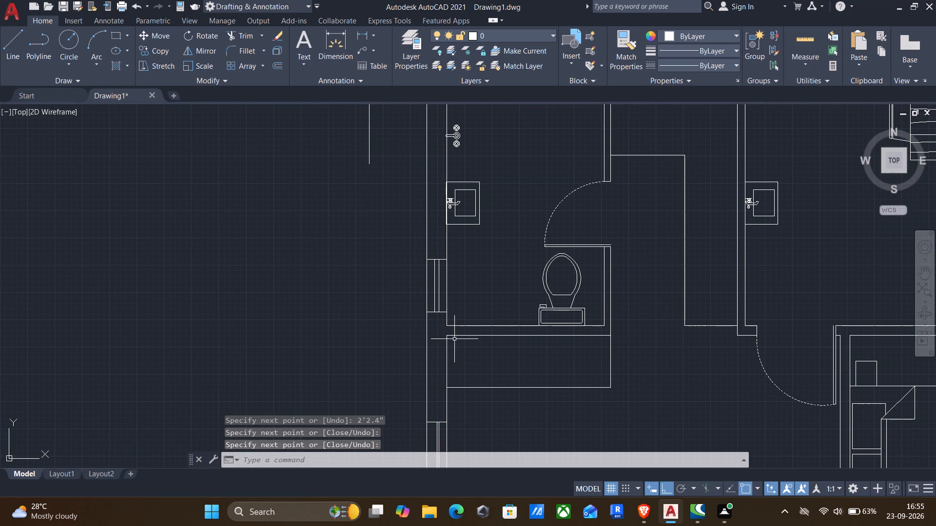
pyautogui.press('Return')
pyautogui.scroll(3, 451, 338)
pyautogui.click(421, 330)
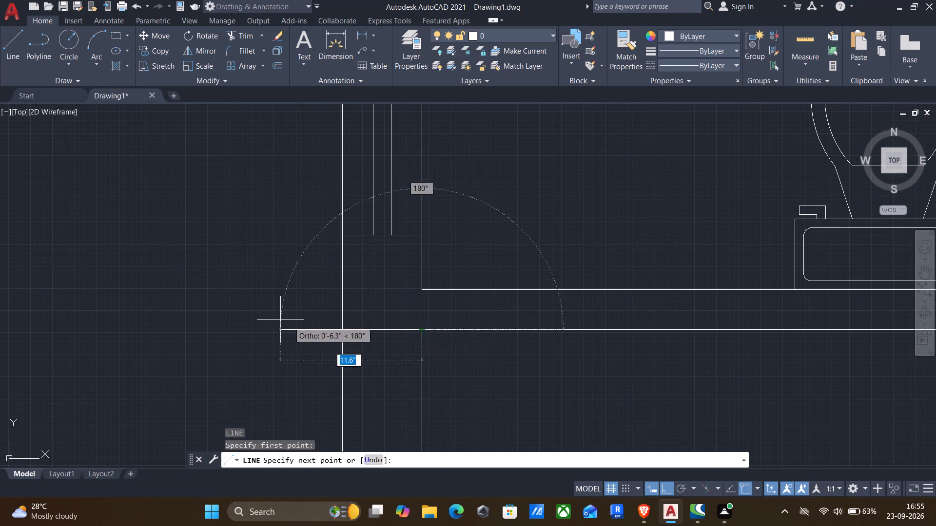
pyautogui.scroll(-1, 277, 320)
pyautogui.click(119, 325)
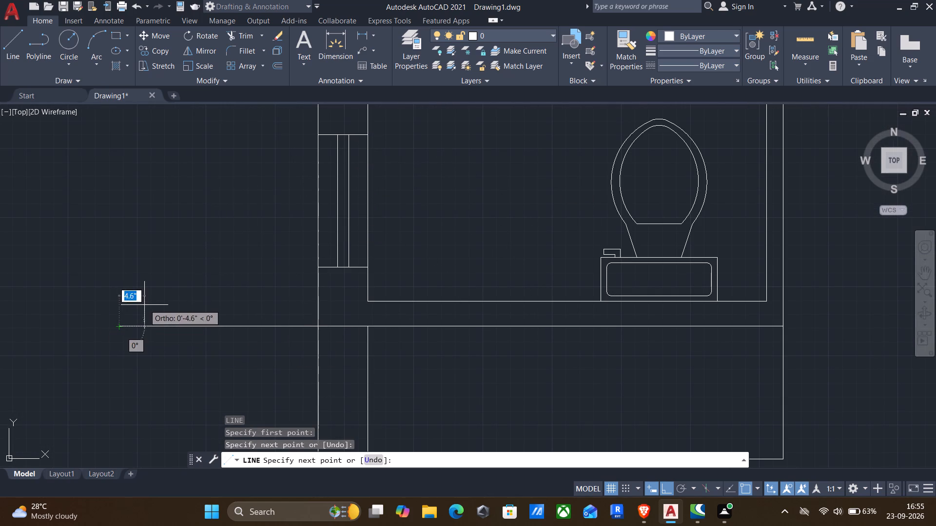
pyautogui.press('Return')
# Offset the new line outside the bathroom's south wall 4.5" to the north.
pyautogui.press('o')
pyautogui.press('Return')
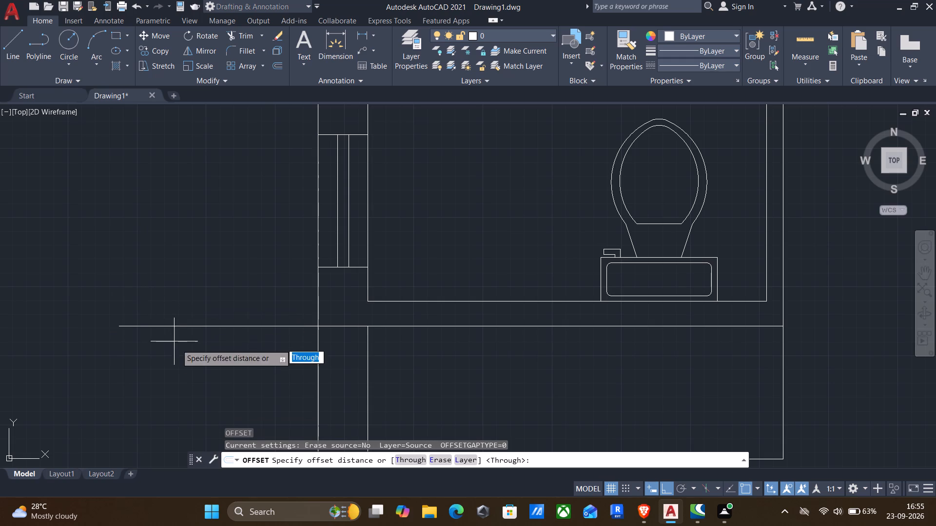
pyautogui.moveTo(177, 350); pyautogui.dragTo(185, 304)
pyautogui.moveTo(187, 235); pyautogui.dragTo(187, 293)
pyautogui.click(184, 323)
pyautogui.moveTo(181, 327); pyautogui.dragTo(184, 315)
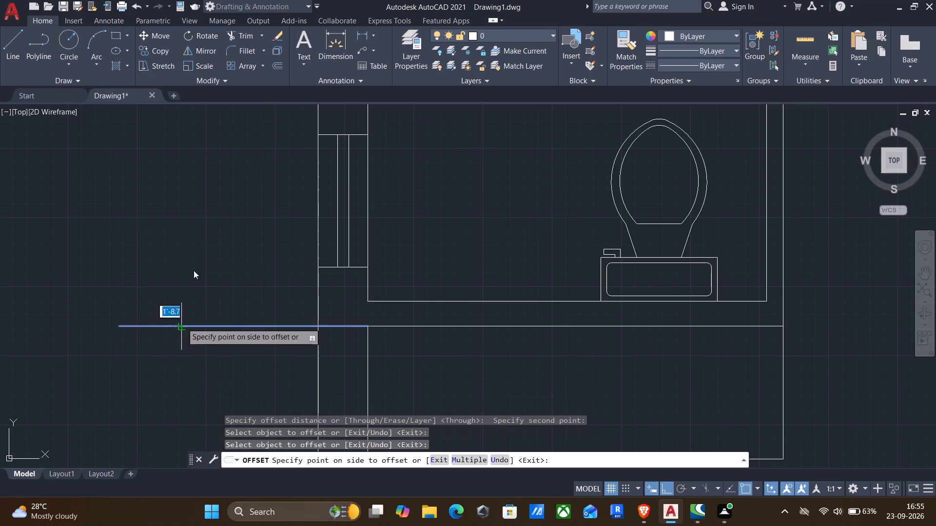
pyautogui.press('4')
pyautogui.write('.5"')
pyautogui.press('Return')
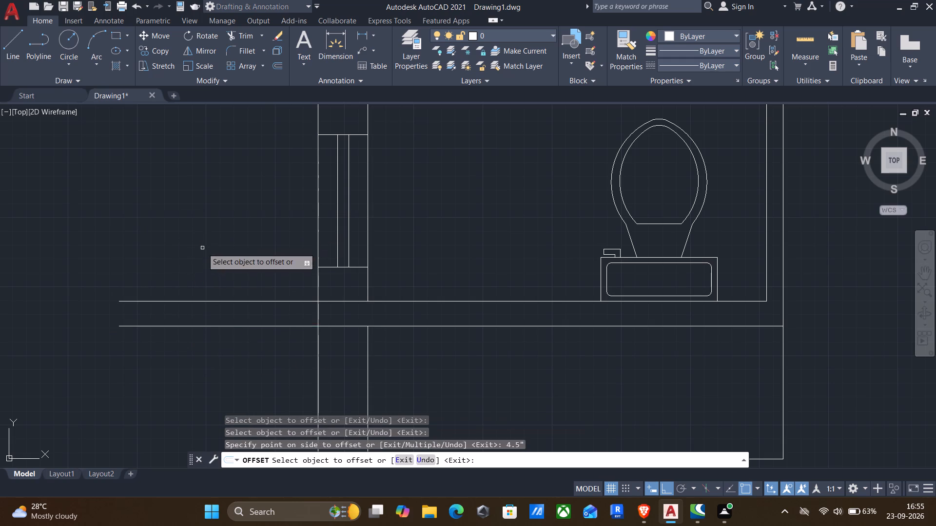
# Offset the upper projecting line outside the west wall 4.5" to the south.
pyautogui.scroll(-1, 205, 285)
pyautogui.moveTo(206, 291); pyautogui.dragTo(317, 253, button='middle')
pyautogui.scroll(-2, 317, 253)
pyautogui.moveTo(313, 250); pyautogui.dragTo(321, 263, button='middle')
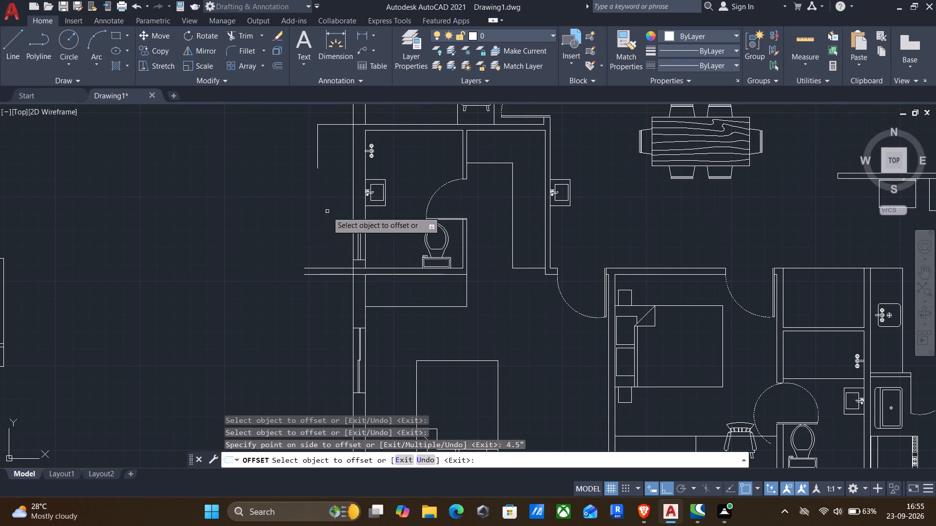
pyautogui.moveTo(327, 211); pyautogui.dragTo(326, 276, button='middle')
pyautogui.click(335, 189)
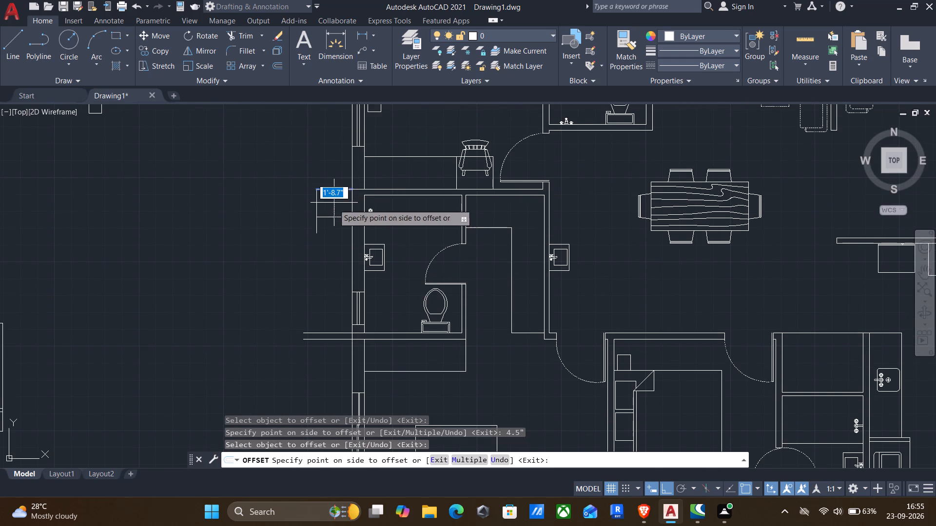
pyautogui.press('4')
pyautogui.scroll(1, 333, 241)
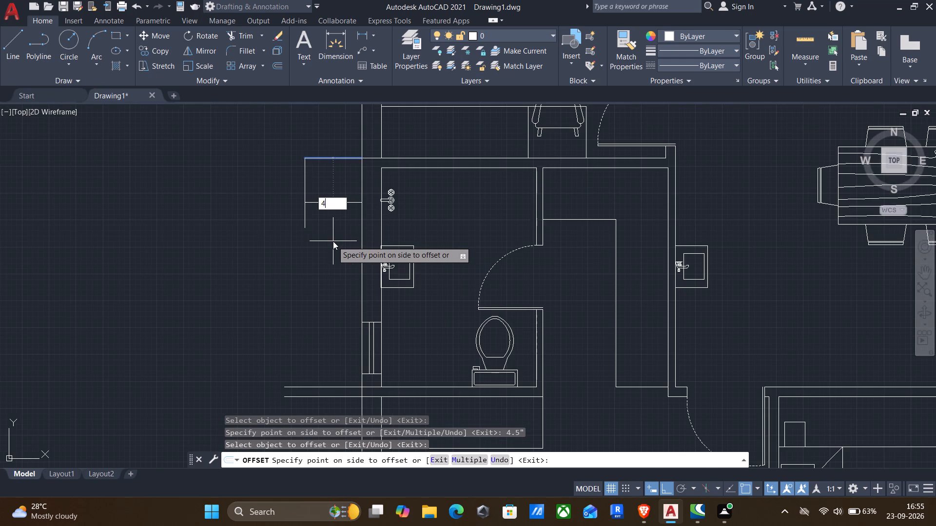
pyautogui.write('.5"')
pyautogui.press('Return')
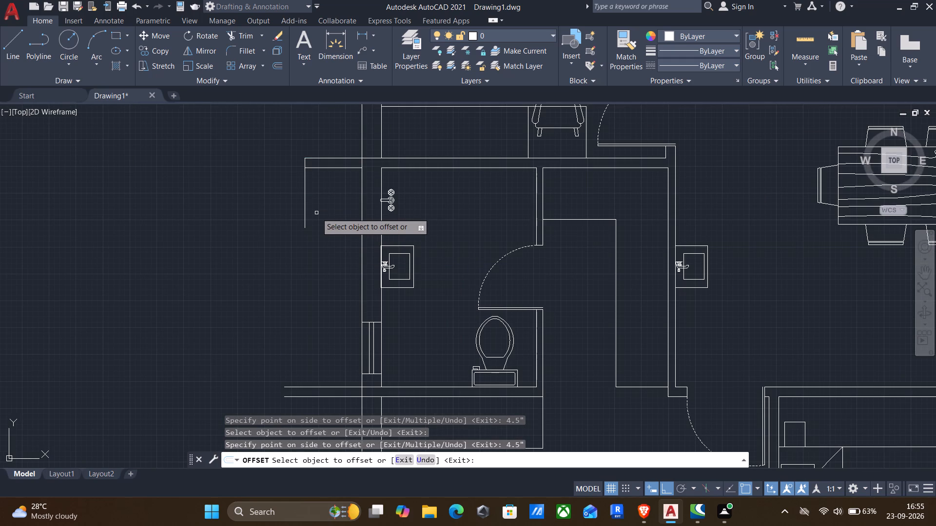
# Offset the vertical line outside the west wall 4" to the west.
pyautogui.click(304, 209)
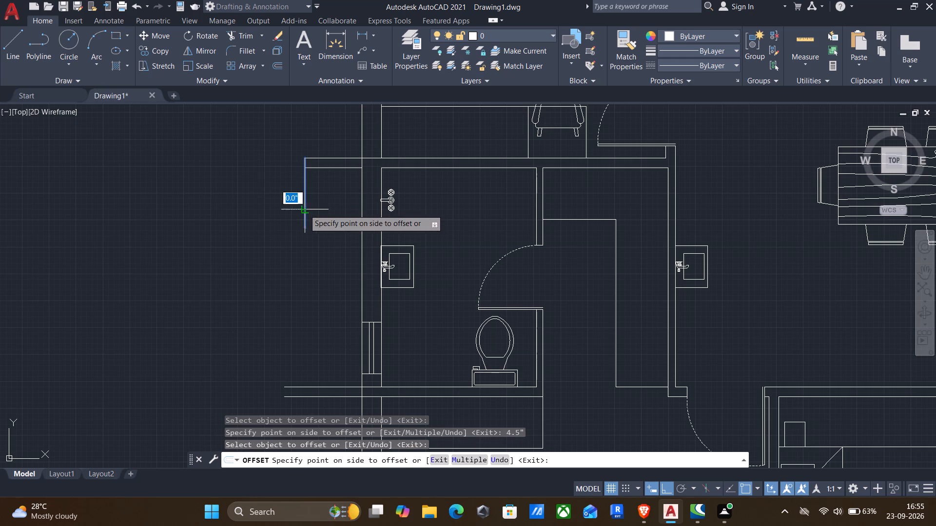
pyautogui.write('4"')
pyautogui.press('Return')
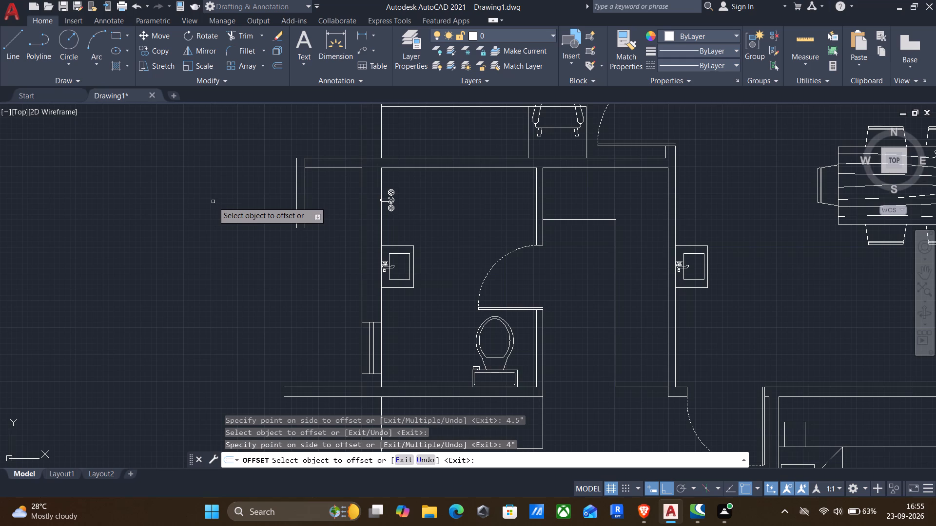
# Fillet the outer north and outer west lines of the projecting enclosure at radius 0 to form its northwest corner.
pyautogui.press('Return')
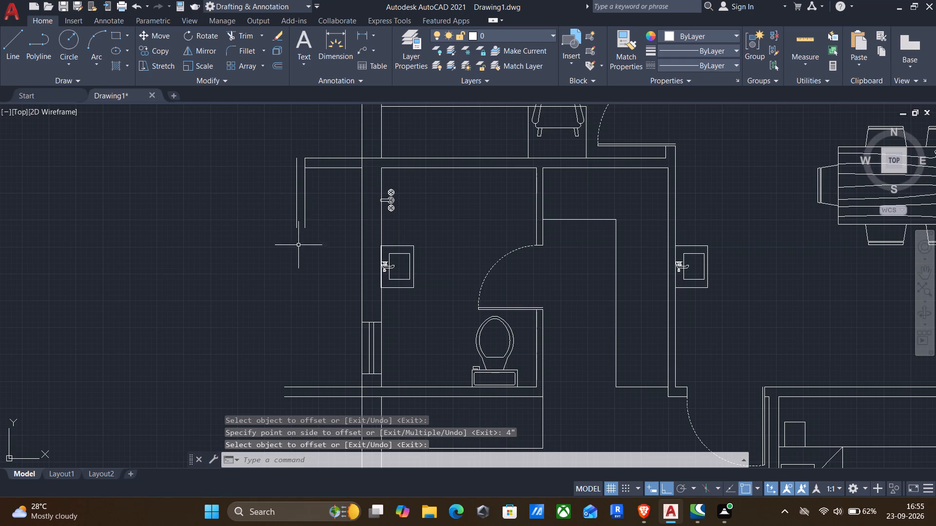
pyautogui.press('f')
pyautogui.press('Return')
pyautogui.press('r')
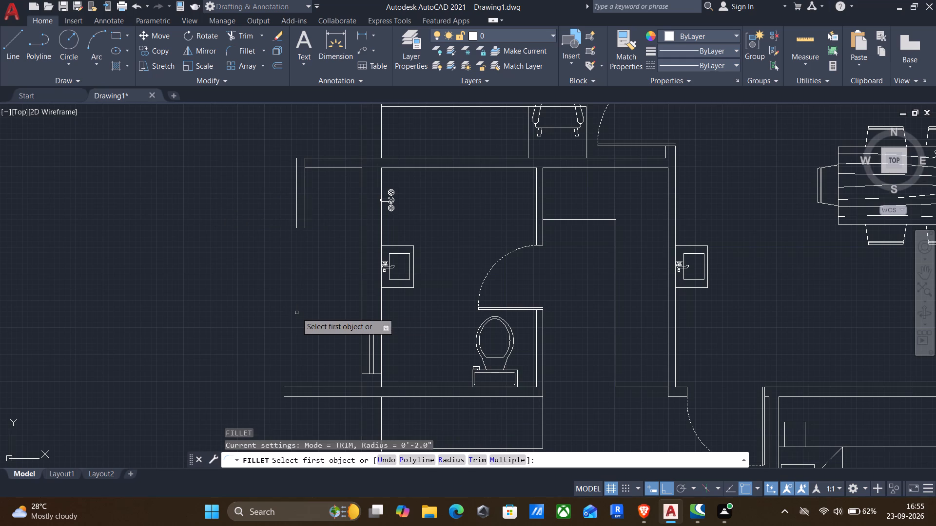
pyautogui.press('Return')
pyautogui.press('0')
pyautogui.press('Return')
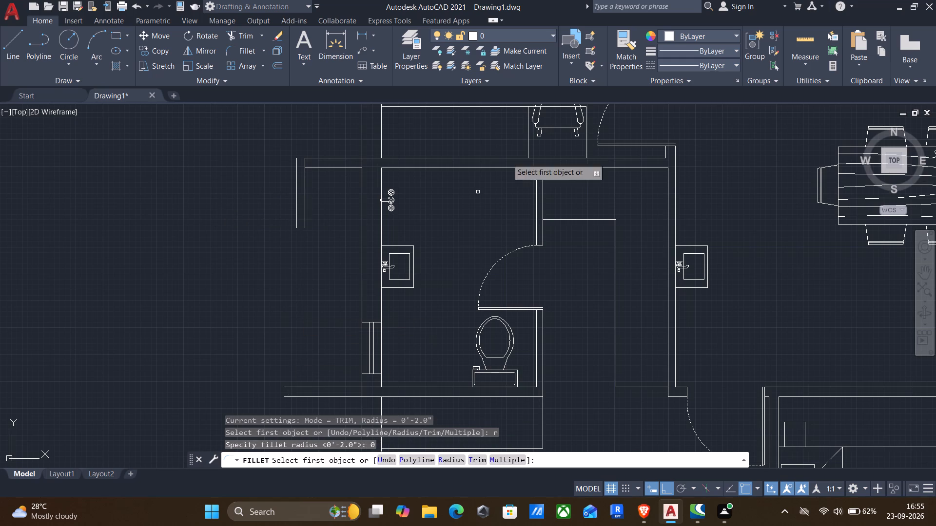
pyautogui.click(331, 158)
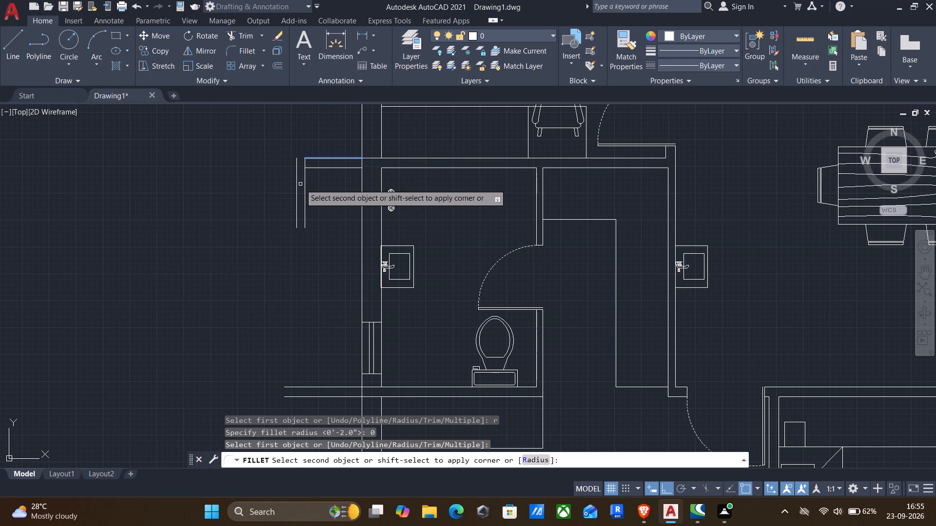
pyautogui.moveTo(300, 184); pyautogui.dragTo(297, 189)
pyautogui.click(295, 194)
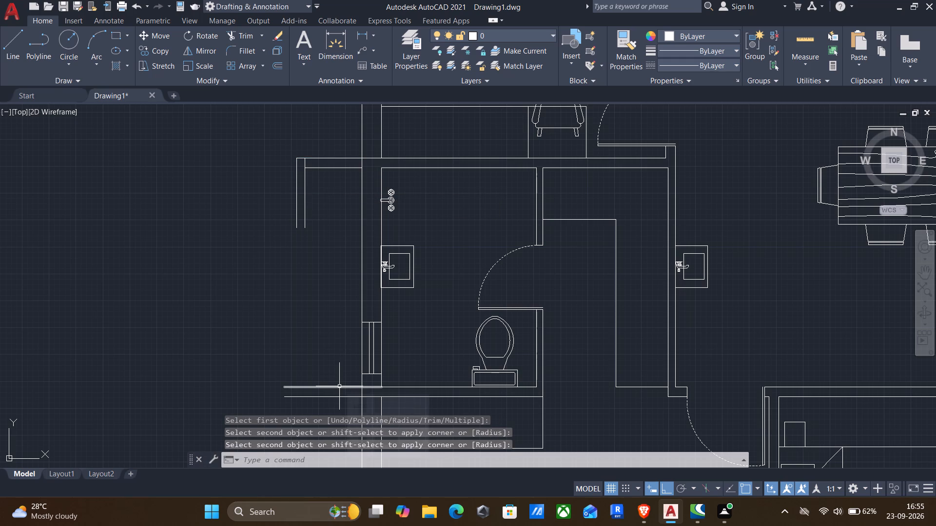
# Fillet the enclosure's inner and outer west lines to the matching south lines at radius 0 to close its southwest corner.
pyautogui.press('Return')
pyautogui.click(332, 387)
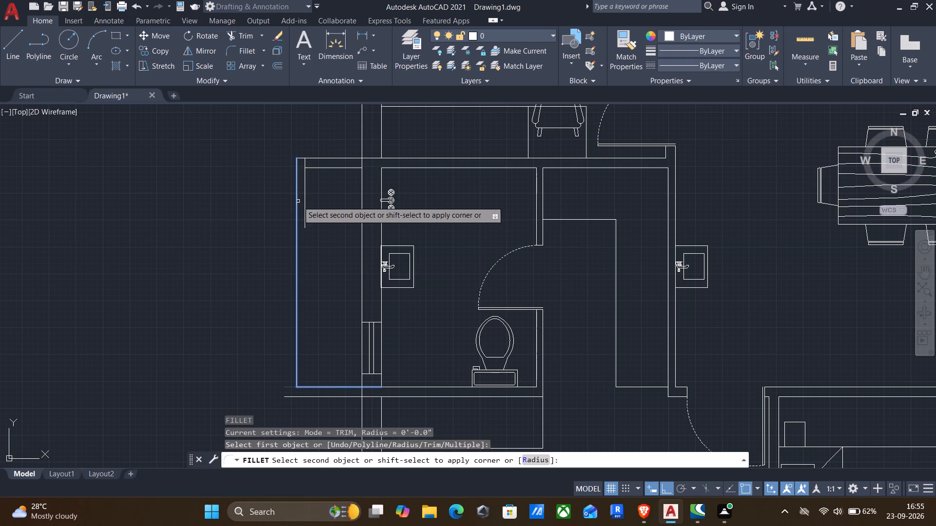
pyautogui.click(305, 200)
pyautogui.press('Return')
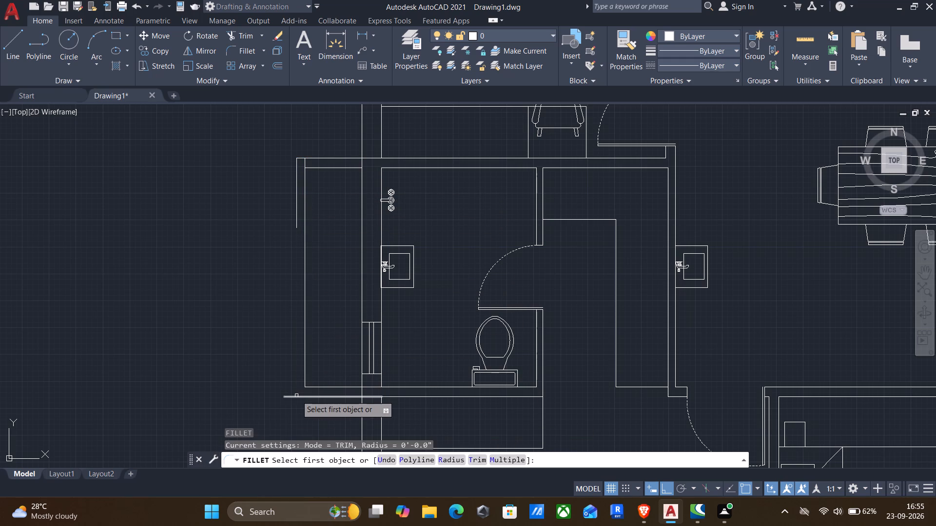
pyautogui.click(296, 395)
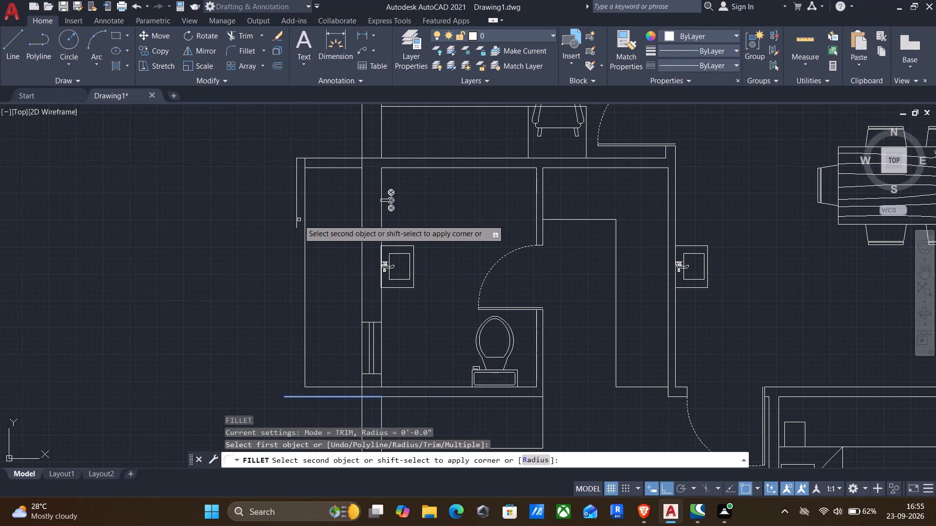
pyautogui.click(295, 223)
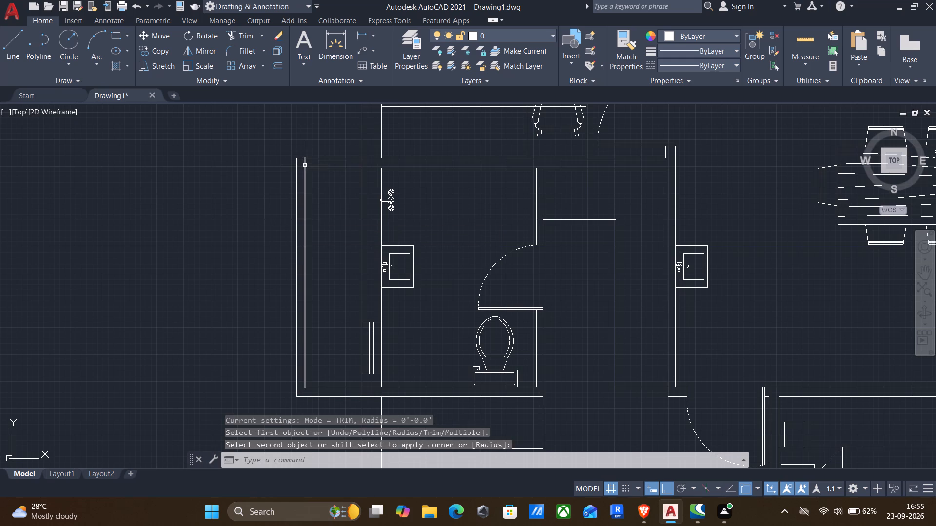
# Trim the inner west line's overshoot at the enclosure's northwest corner and the lines crossing where its north wall meets the bathroom's west wall.
pyautogui.write('tr')
pyautogui.press('Return')
pyautogui.scroll(2, 349, 143)
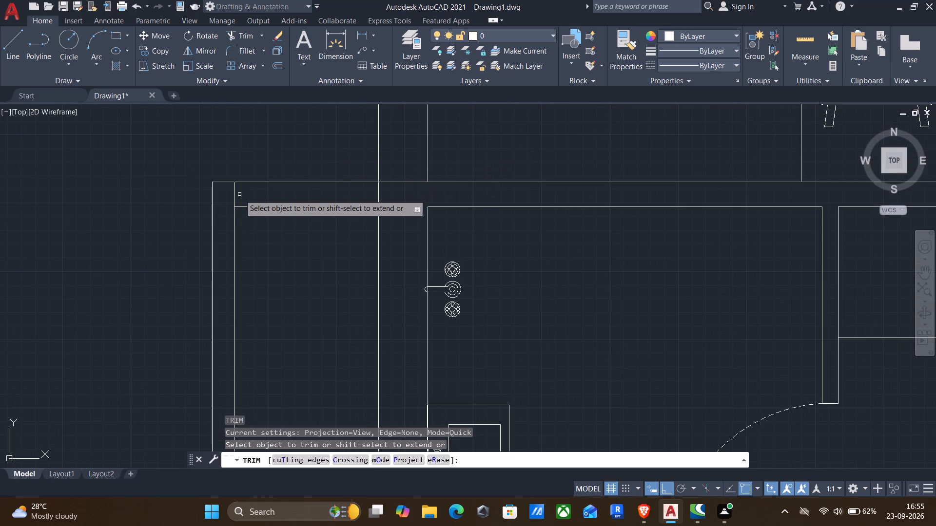
pyautogui.moveTo(229, 198); pyautogui.dragTo(251, 198)
pyautogui.moveTo(409, 168); pyautogui.dragTo(409, 186)
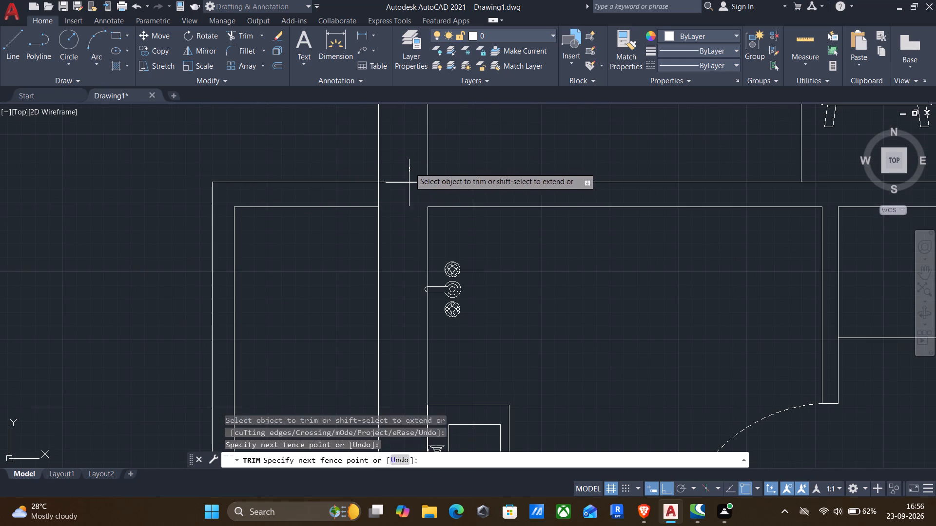
pyautogui.moveTo(409, 186); pyautogui.dragTo(399, 221)
pyautogui.moveTo(371, 193); pyautogui.dragTo(391, 186)
# Trim the crossing lines where the enclosure's south wall meets the bathroom's west wall.
pyautogui.scroll(-2, 388, 223)
pyautogui.moveTo(340, 320); pyautogui.dragTo(451, 139, button='middle')
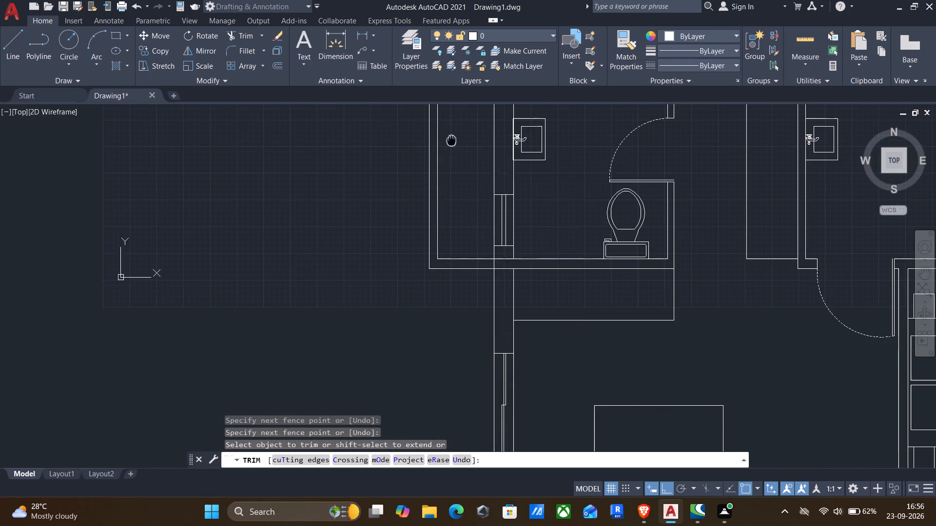
pyautogui.scroll(3, 477, 264)
pyautogui.moveTo(554, 215); pyautogui.dragTo(563, 321)
pyautogui.moveTo(550, 266); pyautogui.dragTo(524, 269)
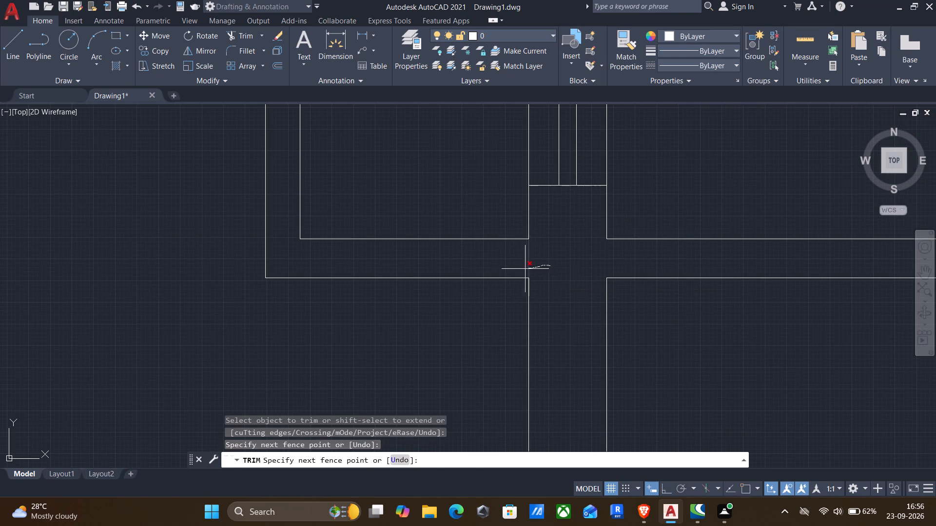
pyautogui.moveTo(524, 269); pyautogui.dragTo(505, 264)
pyautogui.scroll(-2, 470, 265)
pyautogui.moveTo(312, 247); pyautogui.dragTo(312, 263, button='middle')
pyautogui.scroll(-1, 336, 222)
pyautogui.moveTo(335, 201); pyautogui.dragTo(331, 276, button='middle')
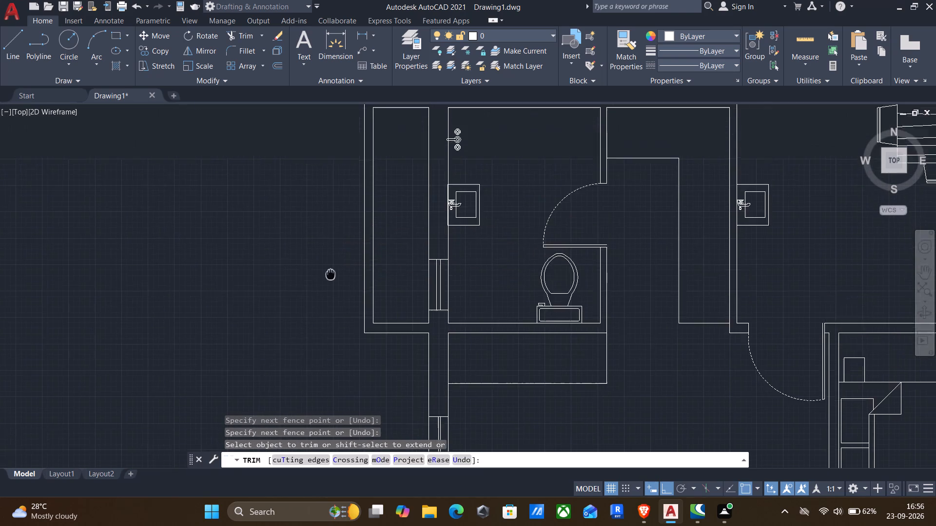
pyautogui.moveTo(331, 276); pyautogui.dragTo(331, 281, button='middle')
pyautogui.scroll(-1, 331, 281)
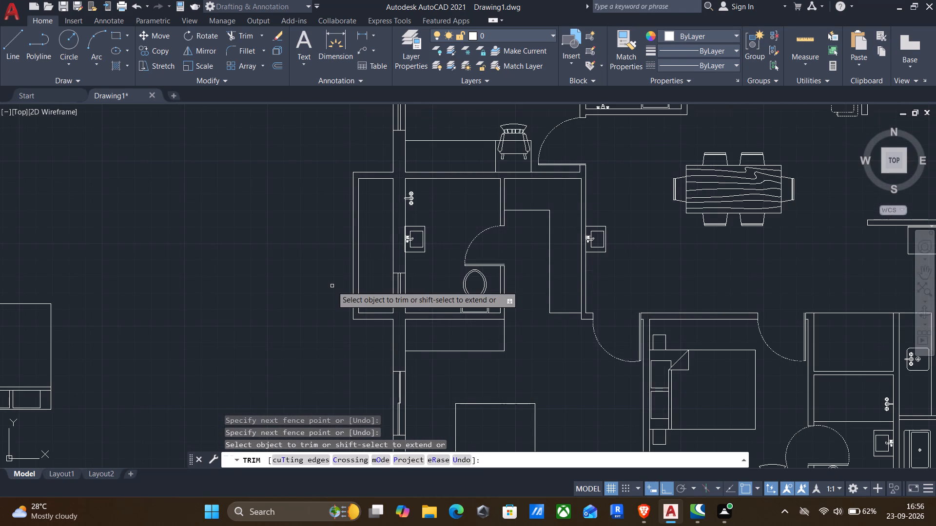
pyautogui.moveTo(323, 312); pyautogui.dragTo(322, 312, button='middle')
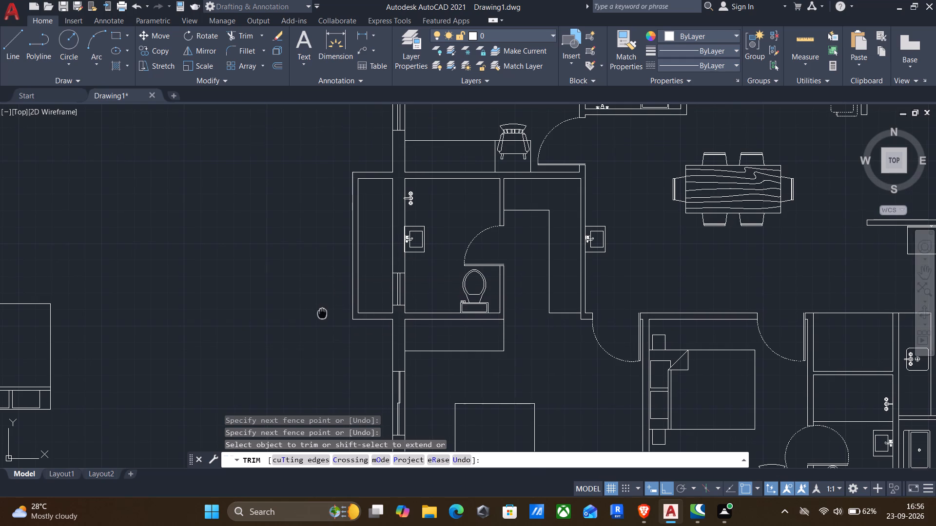
pyautogui.moveTo(322, 312); pyautogui.dragTo(318, 306, button='middle')
pyautogui.press('Escape')
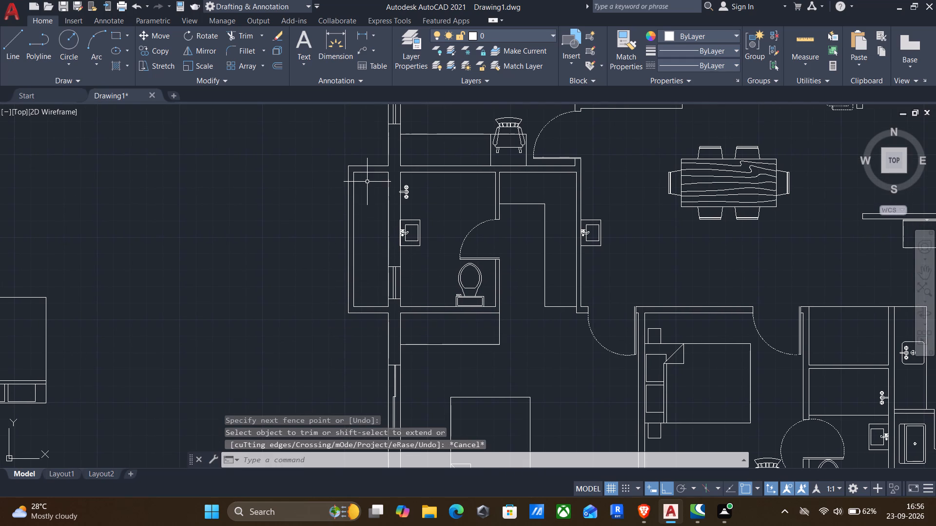
# Extend the inner north and inner south lines of the enclosure west to its outer west line.
pyautogui.scroll(3, 350, 179)
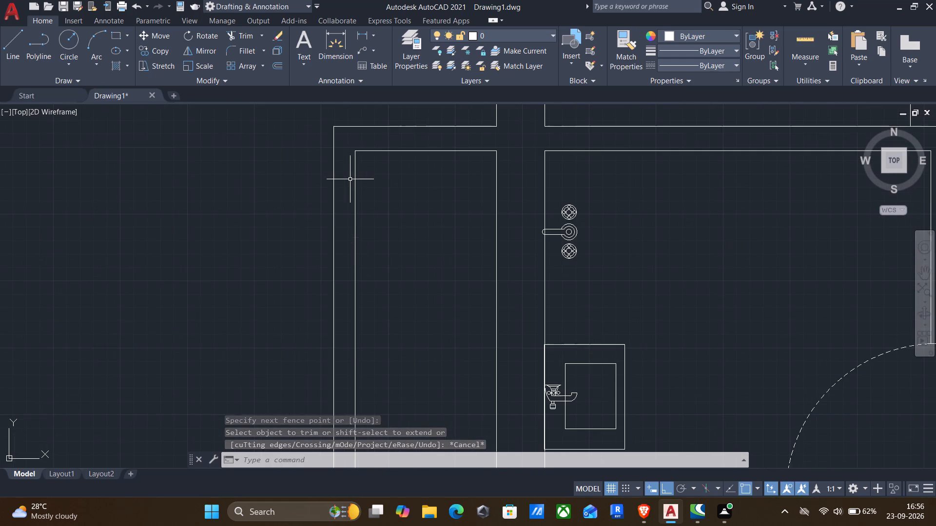
pyautogui.write('ex')
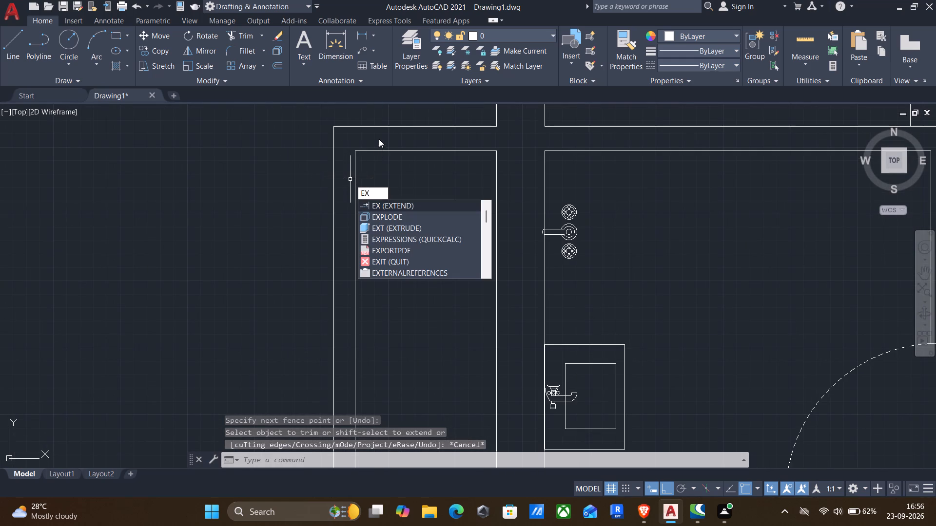
pyautogui.press('Return')
pyautogui.moveTo(379, 138); pyautogui.dragTo(383, 188)
pyautogui.scroll(-2, 370, 240)
pyautogui.moveTo(384, 333); pyautogui.dragTo(464, 213, button='middle')
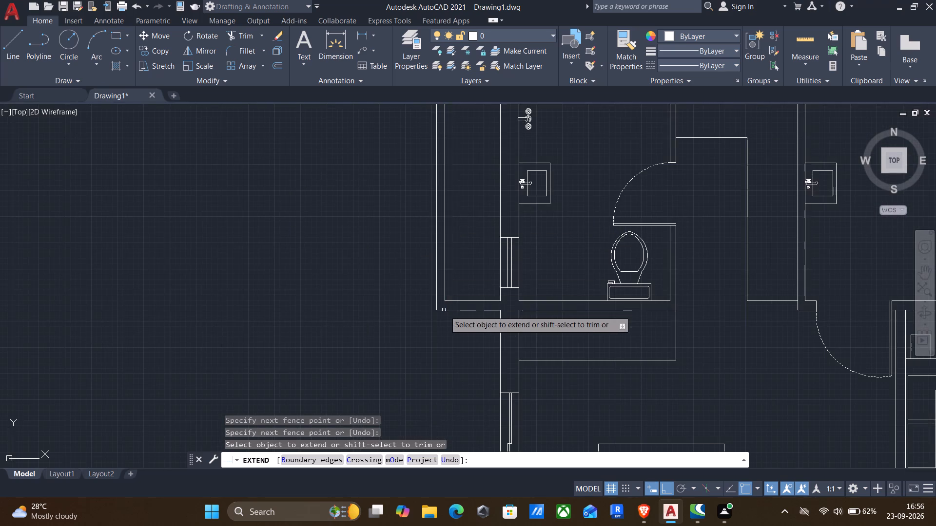
pyautogui.scroll(2, 450, 311)
pyautogui.moveTo(473, 263); pyautogui.dragTo(454, 303)
pyautogui.scroll(1, 454, 302)
pyautogui.scroll(-3, 454, 298)
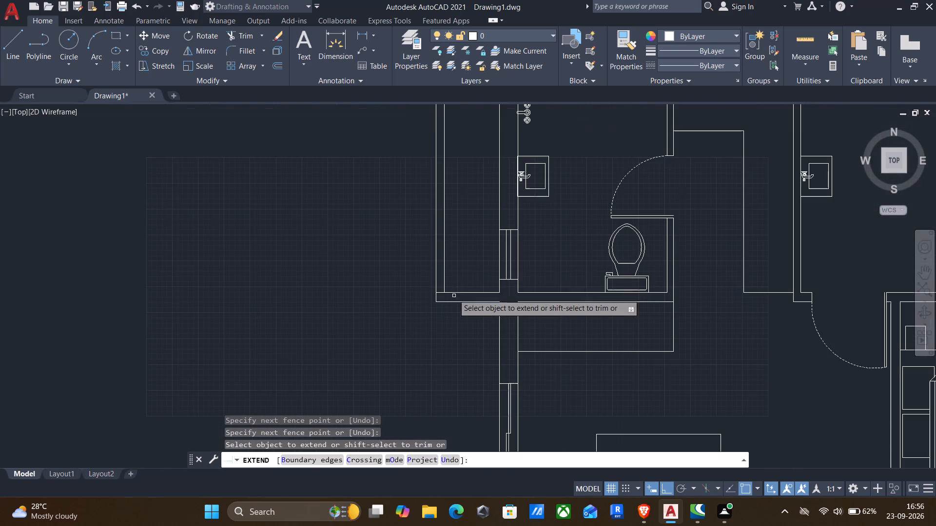
pyautogui.press('Escape')
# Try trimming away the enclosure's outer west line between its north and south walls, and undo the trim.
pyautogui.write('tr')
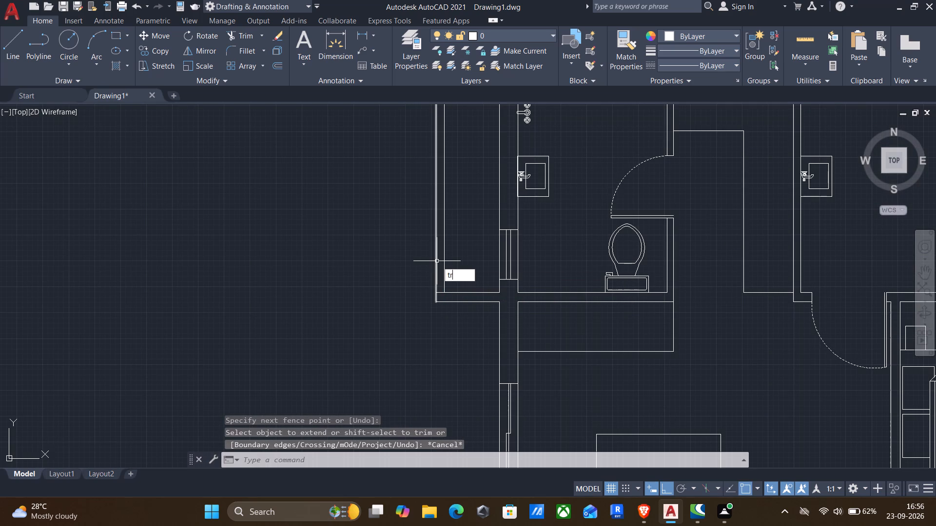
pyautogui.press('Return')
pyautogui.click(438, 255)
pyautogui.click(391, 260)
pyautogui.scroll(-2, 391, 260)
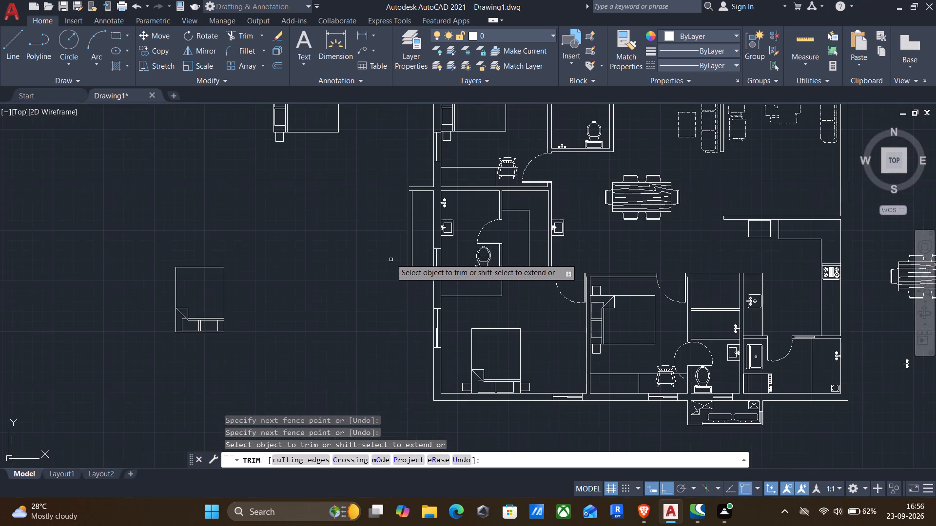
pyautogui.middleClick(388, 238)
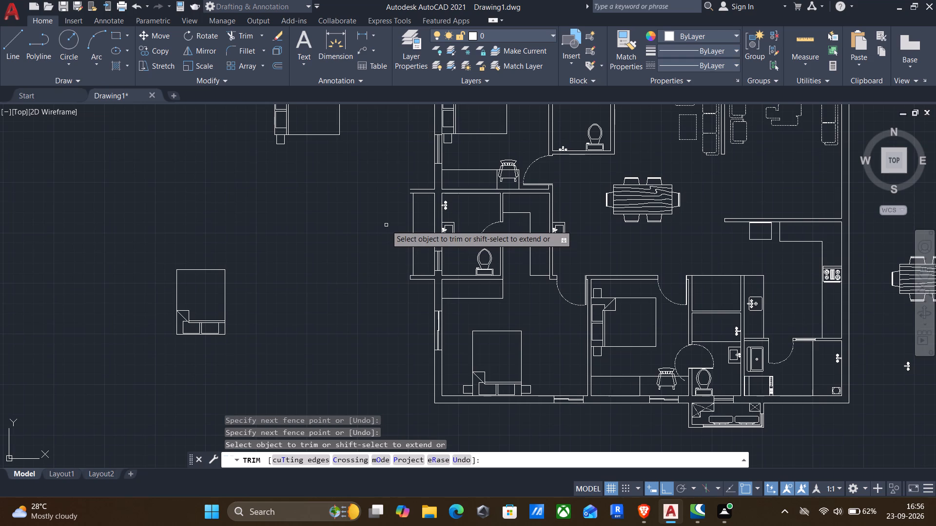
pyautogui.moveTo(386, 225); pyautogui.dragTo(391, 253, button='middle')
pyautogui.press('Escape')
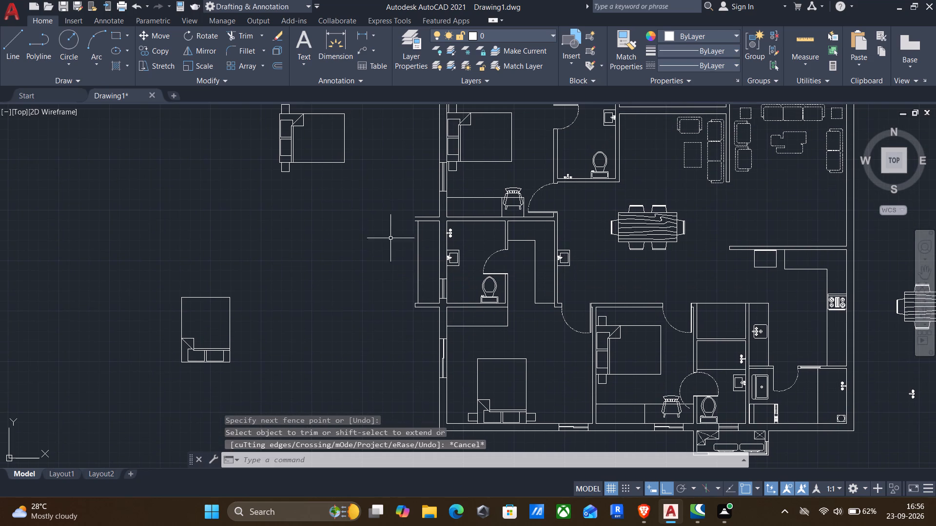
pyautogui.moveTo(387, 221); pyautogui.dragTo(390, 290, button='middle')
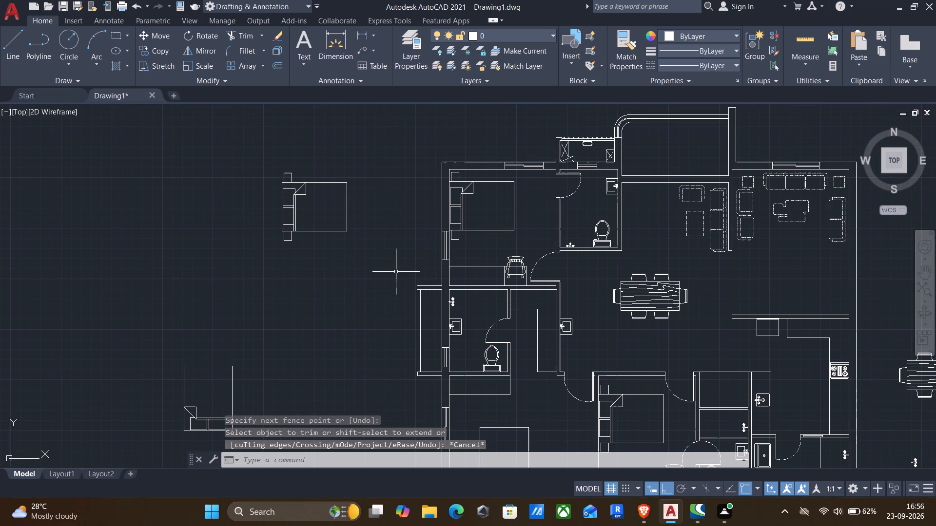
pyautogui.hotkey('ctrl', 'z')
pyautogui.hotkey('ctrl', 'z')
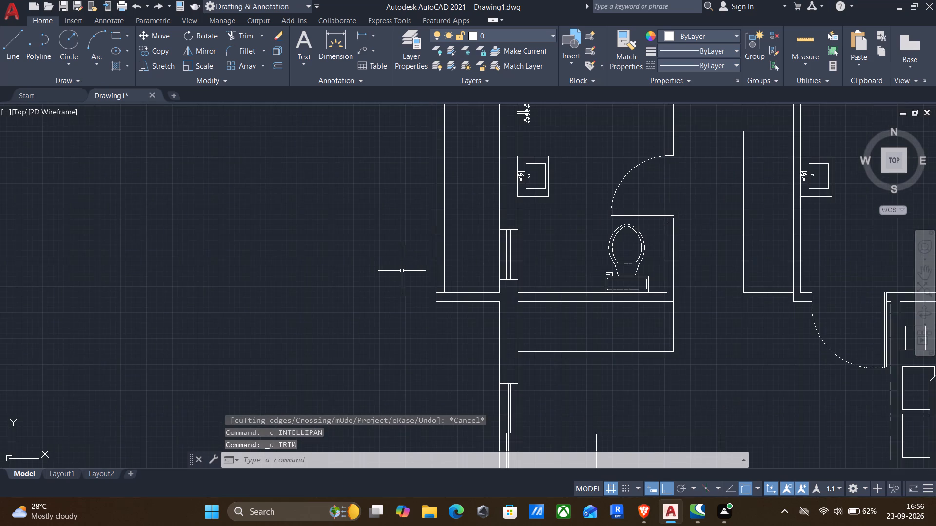
# Draw a line across the enclosure's west wall just south of the northwest corner and up the outer face to that corner.
pyautogui.scroll(1, 410, 229)
pyautogui.moveTo(411, 228); pyautogui.dragTo(402, 375, button='middle')
pyautogui.press('l')
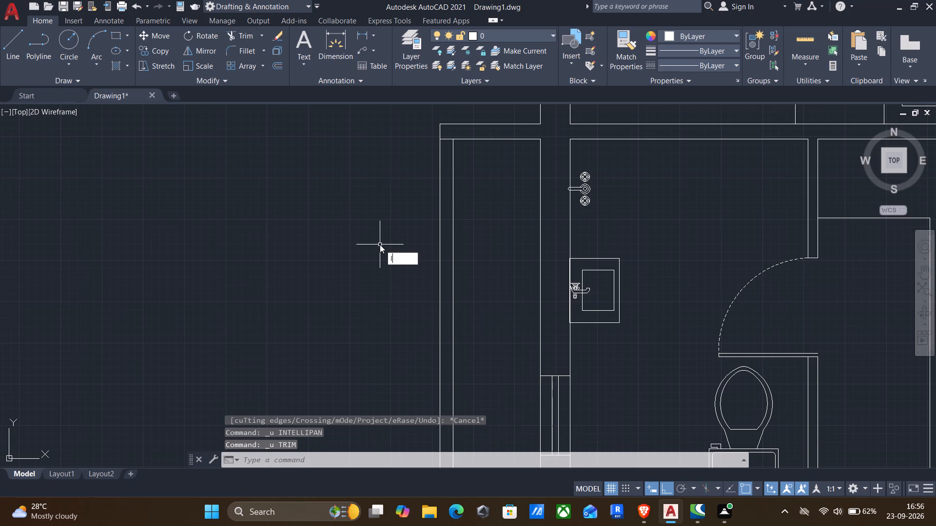
pyautogui.press('Return')
pyautogui.scroll(1, 423, 172)
pyautogui.moveTo(428, 166); pyautogui.dragTo(432, 245, button='middle')
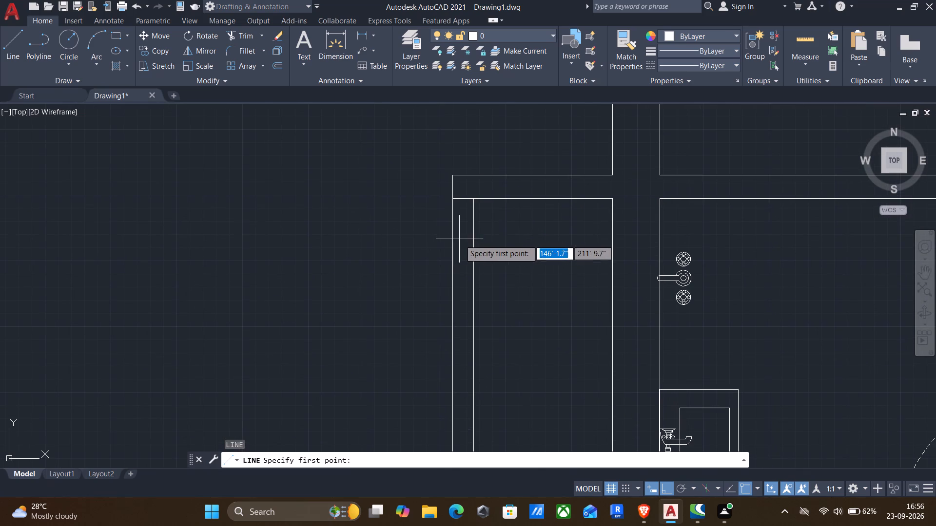
pyautogui.click(474, 225)
pyautogui.click(456, 227)
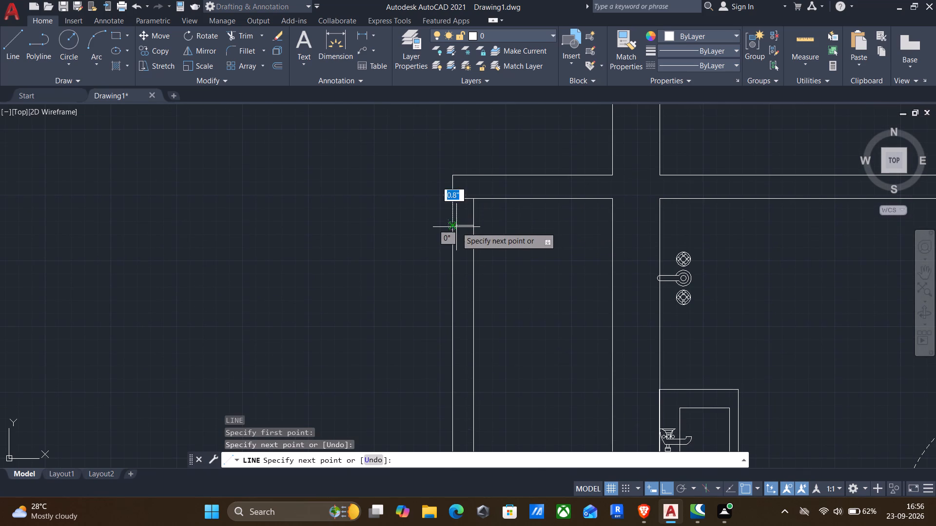
pyautogui.click(452, 175)
pyautogui.press('Return')
# Draw a line from the enclosure's outer southwest corner a short way up the outer face and across the west wall.
pyautogui.scroll(-3, 446, 207)
pyautogui.moveTo(443, 228); pyautogui.dragTo(462, 195, button='middle')
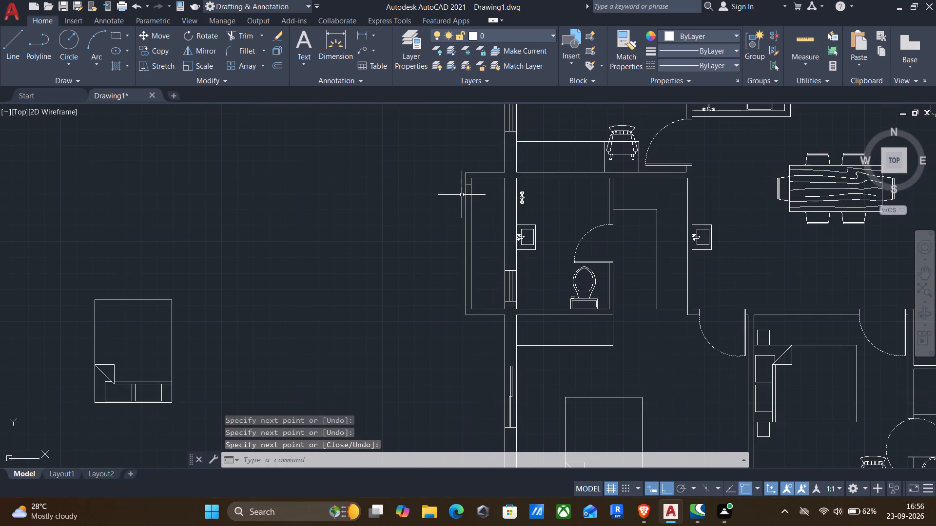
pyautogui.scroll(2, 443, 278)
pyautogui.press('Return')
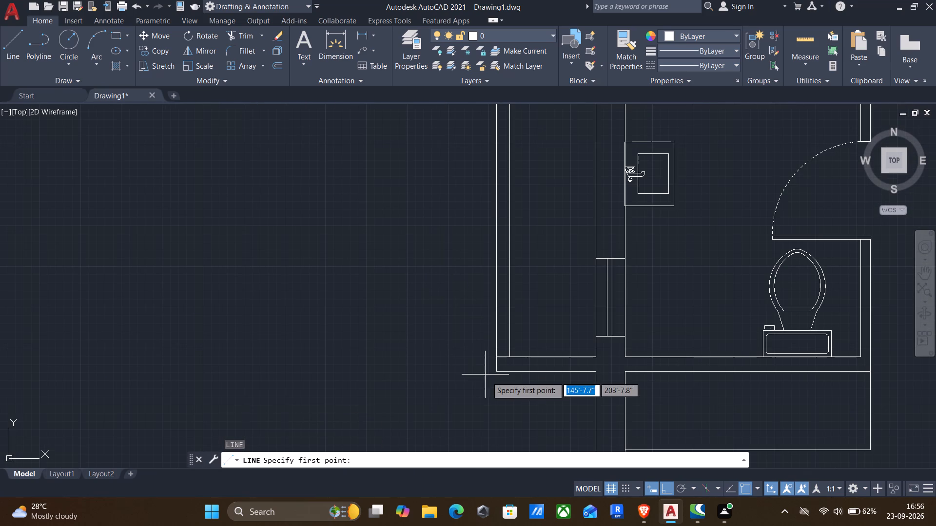
pyautogui.click(494, 370)
pyautogui.click(494, 330)
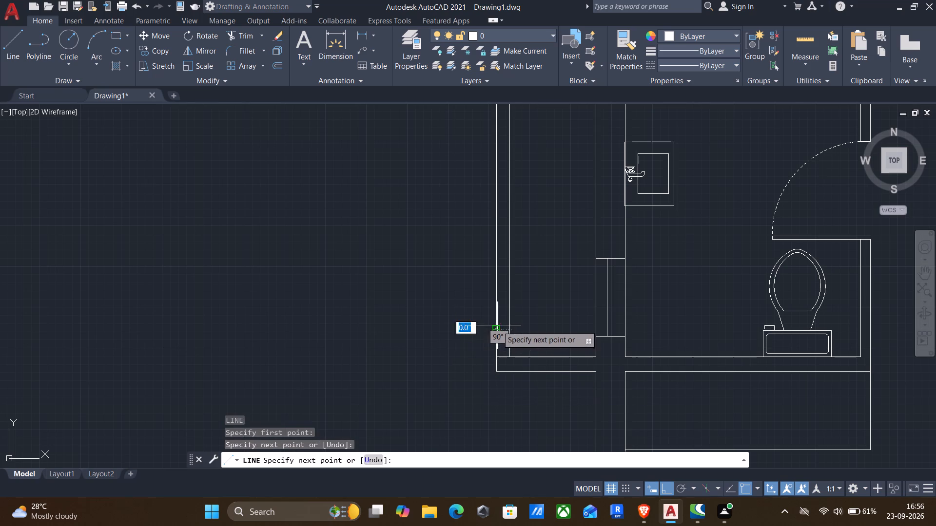
pyautogui.click(510, 325)
pyautogui.press('Return')
# Trim both lines of the enclosure's west wall between the two short cross lines, leaving an opening with corner returns.
pyautogui.write('tr')
pyautogui.press('Return')
pyautogui.moveTo(515, 249); pyautogui.dragTo(467, 253)
# Trim the inner north line's extension across the northwest corner return so the wall outline is continuous.
pyautogui.scroll(-3, 467, 253)
pyautogui.scroll(4, 476, 196)
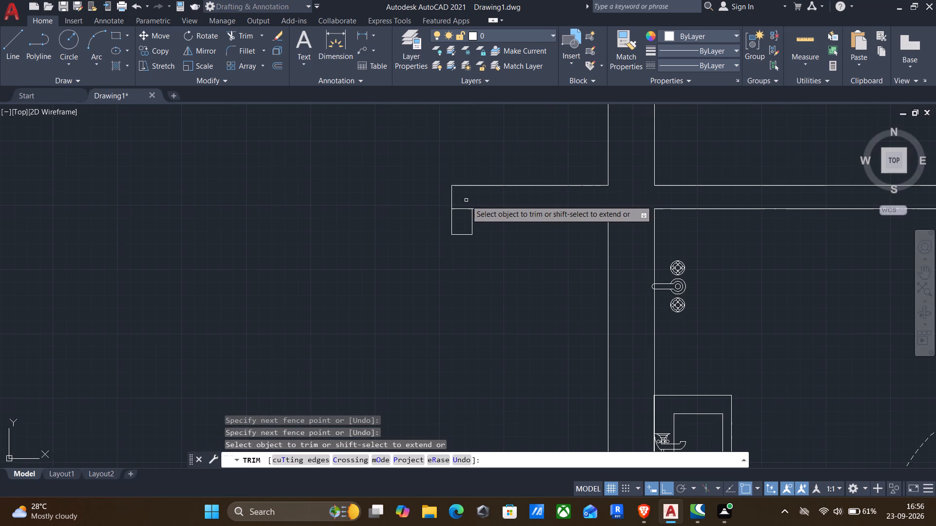
pyautogui.scroll(2, 466, 200)
pyautogui.moveTo(445, 238); pyautogui.dragTo(461, 211)
pyautogui.scroll(-4, 462, 210)
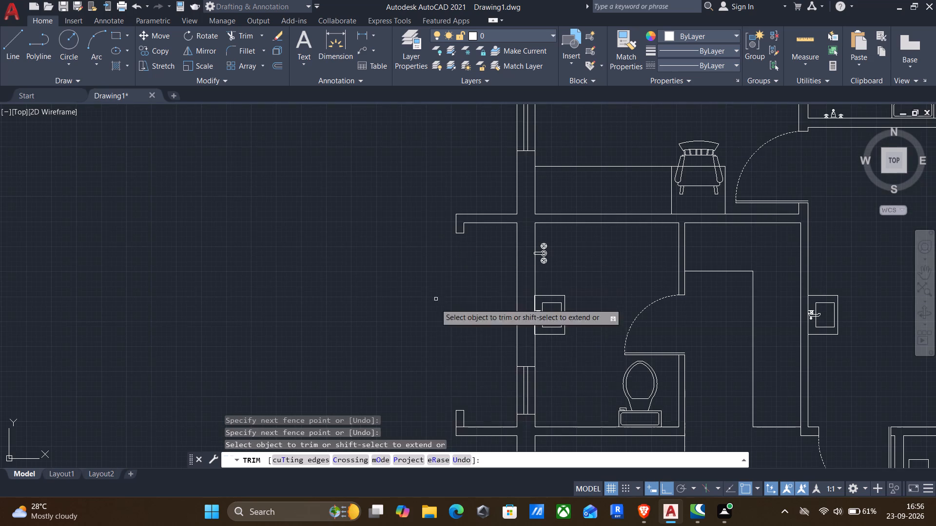
# Trim the line segment crossing the southwest corner return of the enclosure wall.
pyautogui.scroll(3, 460, 431)
pyautogui.moveTo(460, 431); pyautogui.dragTo(453, 402)
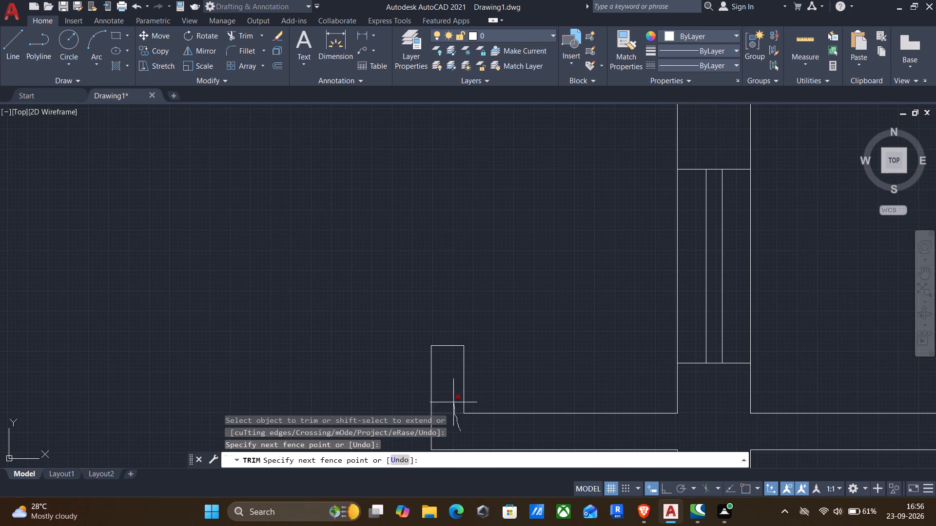
pyautogui.moveTo(453, 402); pyautogui.dragTo(453, 398)
pyautogui.scroll(-1, 397, 355)
pyautogui.press('Escape')
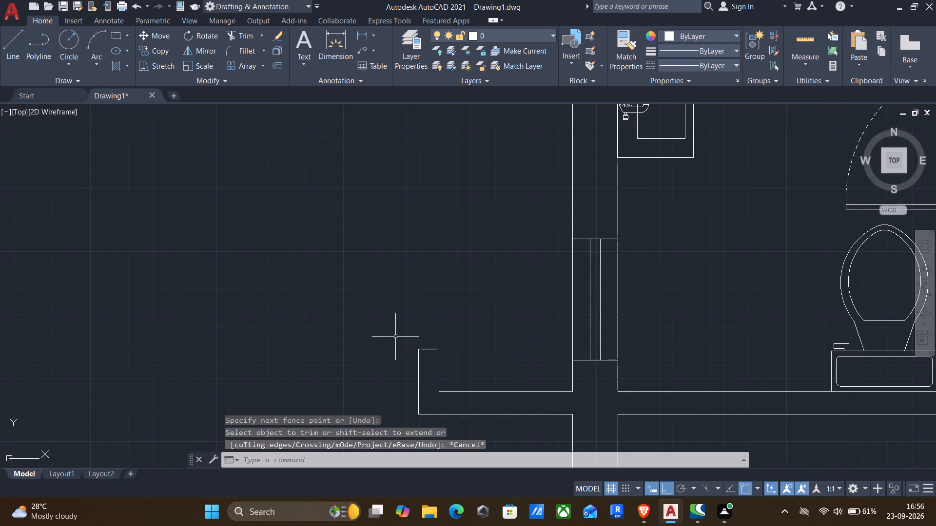
# Draw a vertical line about 7'-4" long across the west opening, from the south return to the north return near their outer face.
pyautogui.moveTo(391, 333); pyautogui.dragTo(395, 347, button='middle')
pyautogui.press('l')
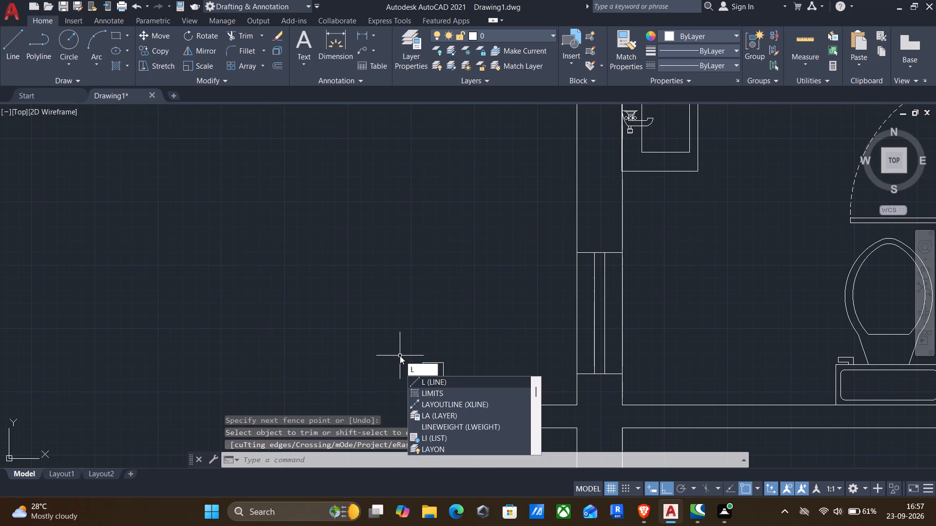
pyautogui.press('Return')
pyautogui.scroll(2, 432, 359)
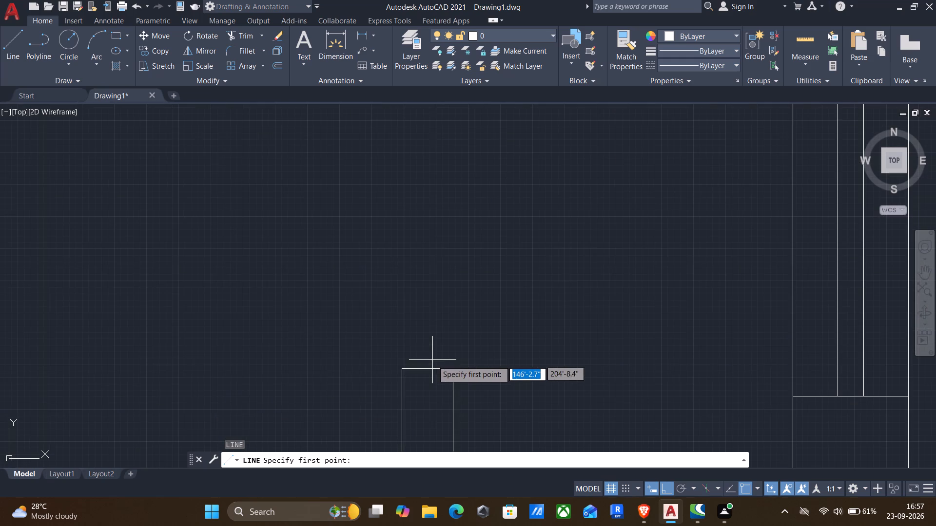
pyautogui.click(413, 369)
pyautogui.scroll(-2, 415, 319)
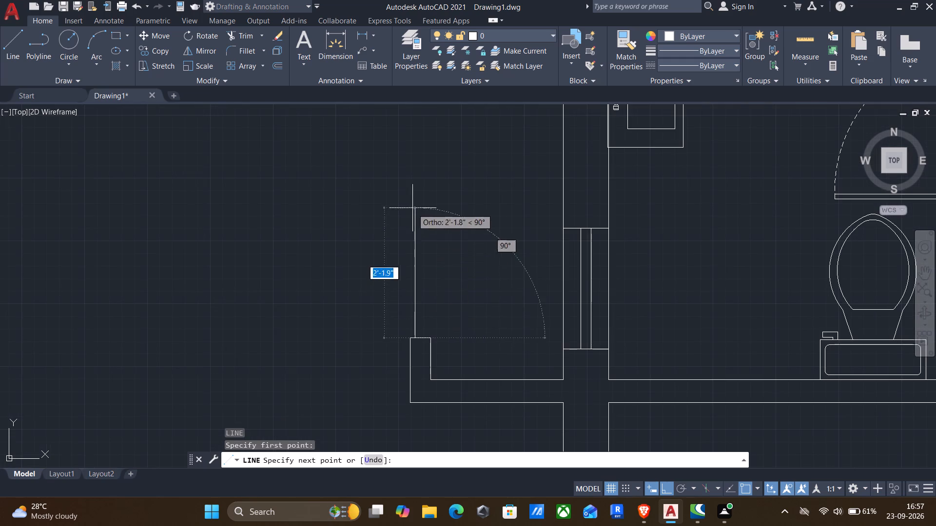
pyautogui.moveTo(412, 208); pyautogui.dragTo(412, 404, button='middle')
pyautogui.scroll(-1, 411, 275)
pyautogui.moveTo(418, 194); pyautogui.dragTo(418, 219, button='middle')
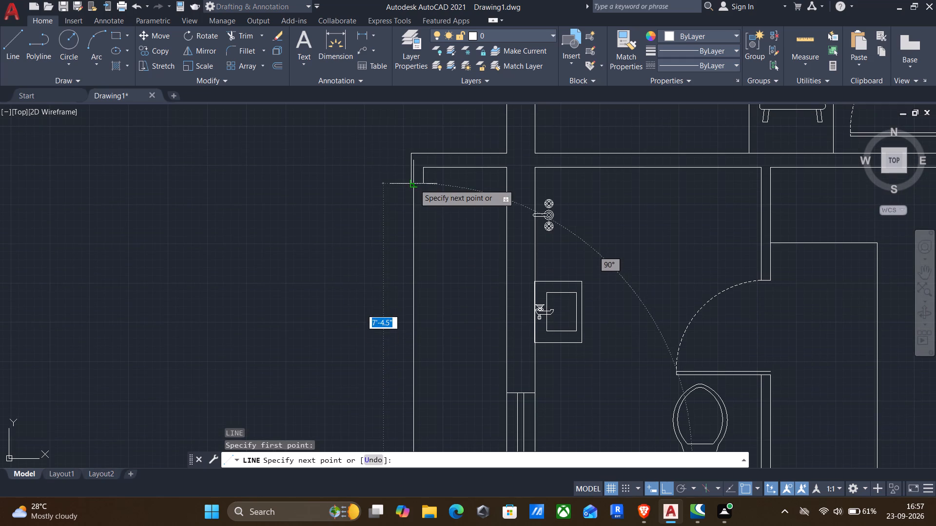
pyautogui.scroll(2, 414, 184)
pyautogui.click(407, 184)
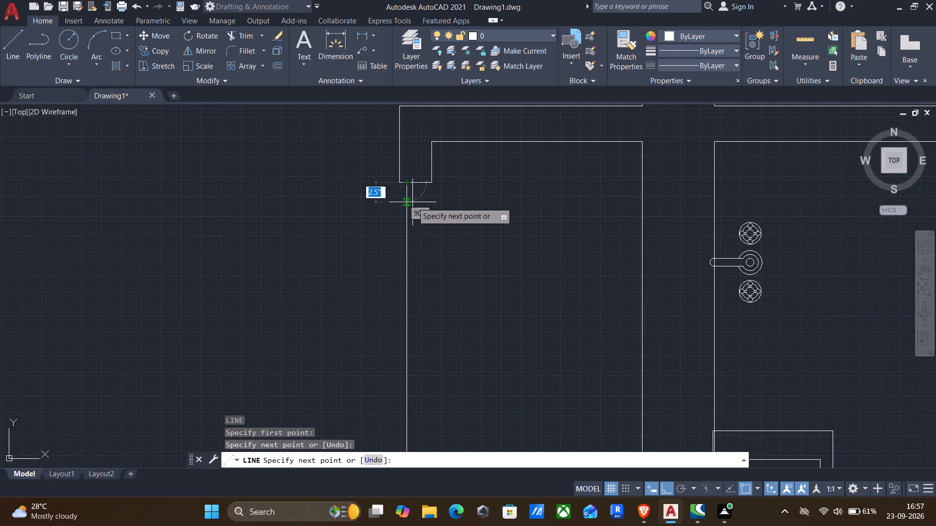
pyautogui.press('Return')
# Draw a second vertical line across the opening, joining the inner corners of the north and south returns.
pyautogui.press('Return')
pyautogui.click(430, 184)
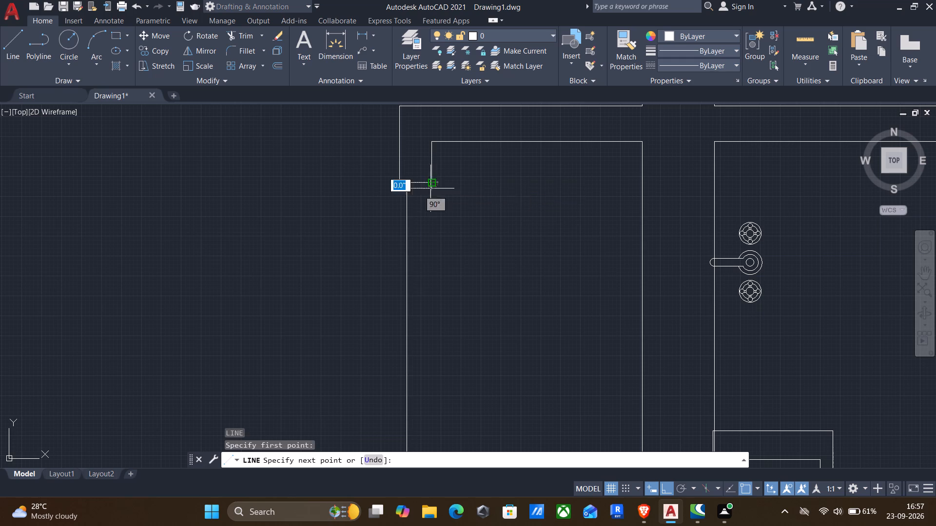
pyautogui.scroll(-2, 427, 255)
pyautogui.moveTo(419, 284); pyautogui.dragTo(449, 221, button='middle')
pyautogui.moveTo(440, 374); pyautogui.dragTo(486, 267, button='middle')
pyautogui.scroll(3, 508, 365)
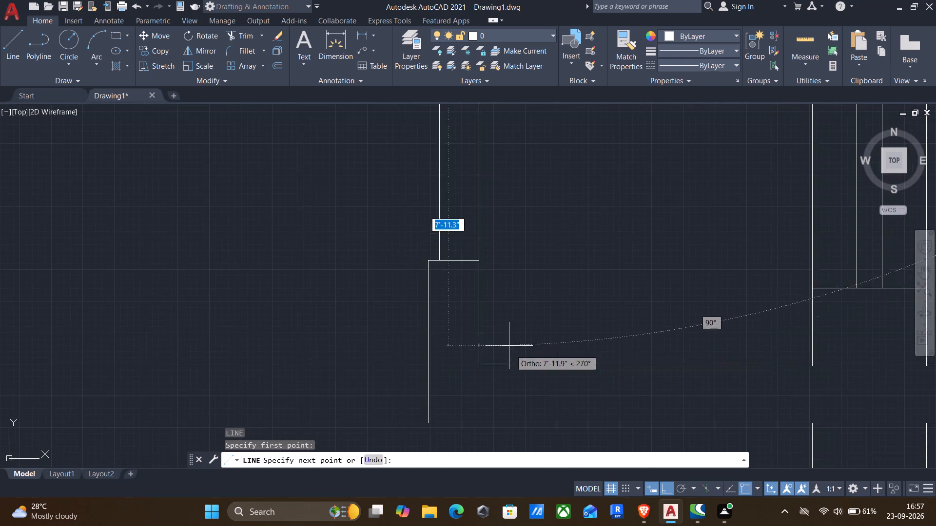
pyautogui.scroll(1, 507, 341)
pyautogui.click(464, 221)
pyautogui.press('Return')
# Draw a narrow rectangle about 5' long inside the enclosure, from its inner northeast corner southward along the bathroom wall.
pyautogui.scroll(-2, 452, 241)
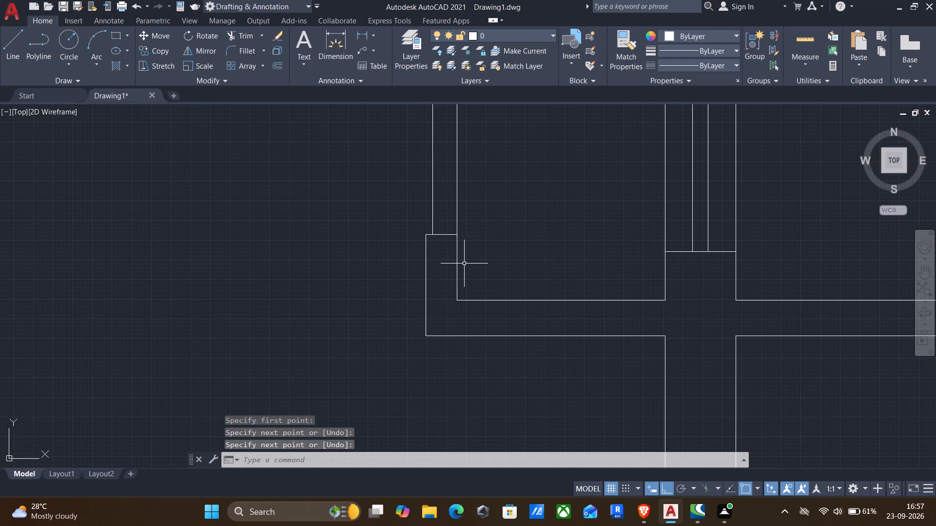
pyautogui.write('rec')
pyautogui.press('Return')
pyautogui.moveTo(564, 252); pyautogui.dragTo(495, 429, button='middle')
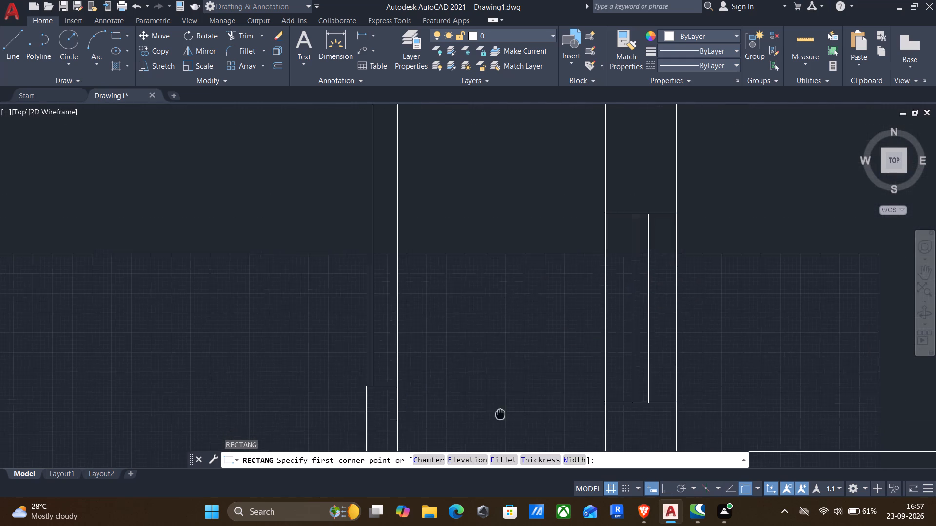
pyautogui.moveTo(495, 429); pyautogui.dragTo(490, 446, button='middle')
pyautogui.scroll(-1, 507, 340)
pyautogui.moveTo(524, 277); pyautogui.dragTo(500, 426, button='middle')
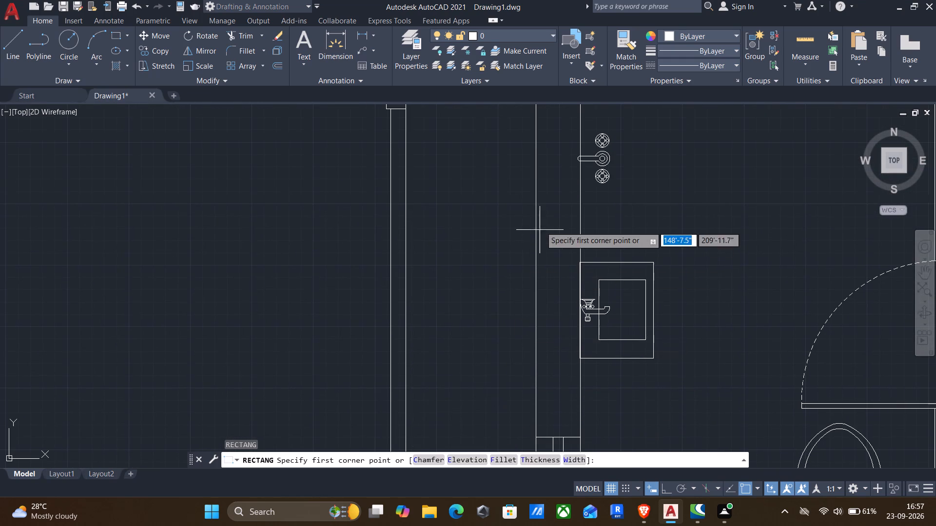
pyautogui.moveTo(541, 214); pyautogui.dragTo(539, 346, button='middle')
pyautogui.click(532, 219)
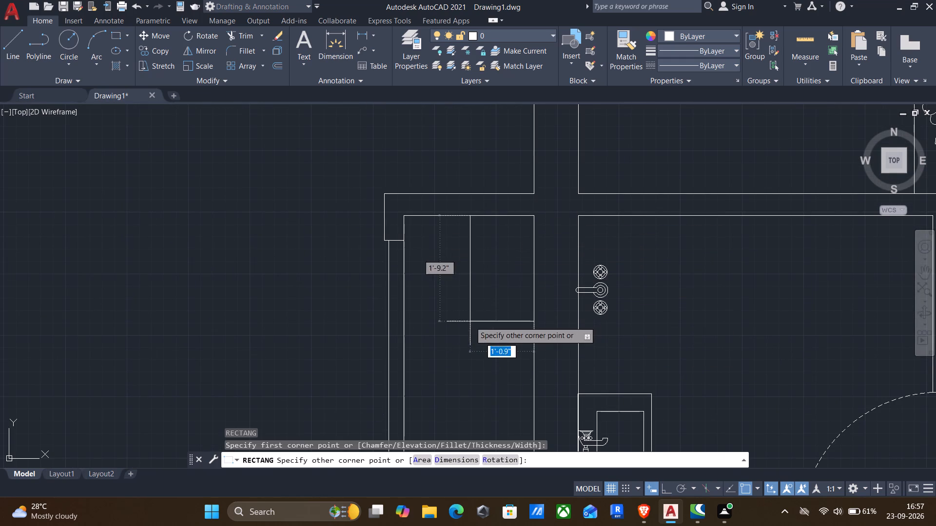
pyautogui.moveTo(470, 324); pyautogui.dragTo(485, 273, button='middle')
pyautogui.scroll(-2, 463, 375)
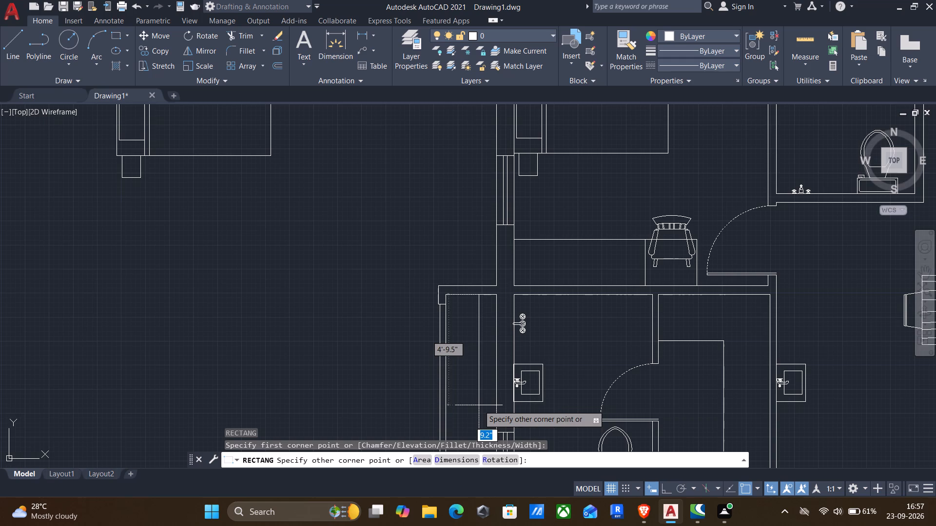
pyautogui.moveTo(475, 406); pyautogui.dragTo(504, 291, button='middle')
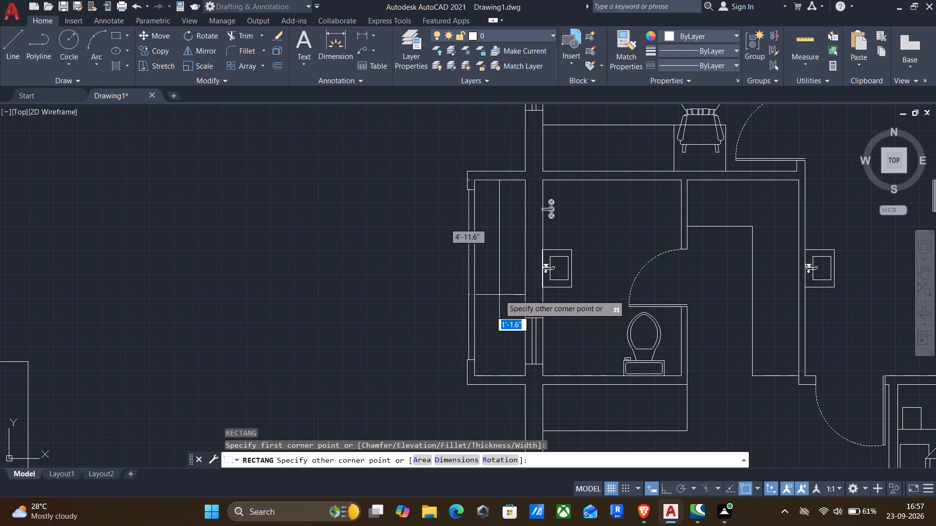
pyautogui.click(506, 296)
# Draw a small rectangle about 0.5" by 0.4" against the outside of the opening's outer line, just north of the south return.
pyautogui.scroll(-3, 506, 296)
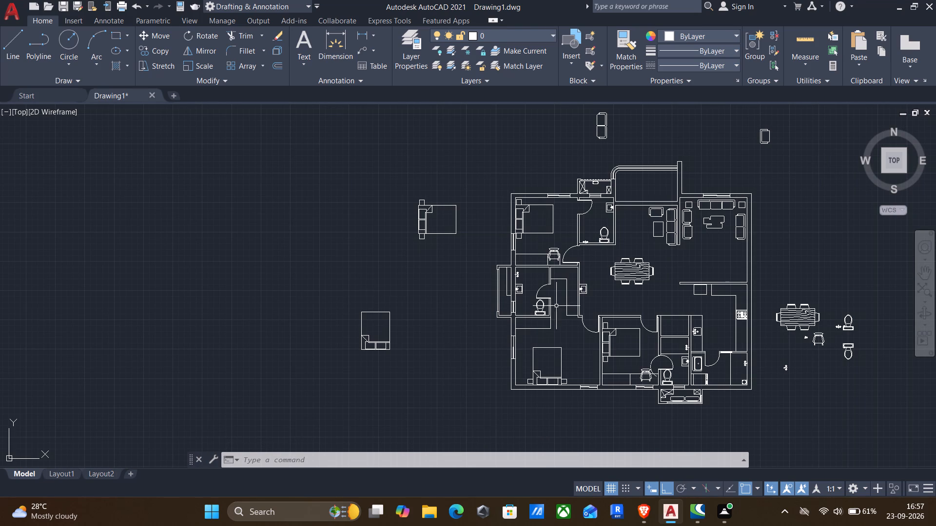
pyautogui.scroll(3, 524, 308)
pyautogui.scroll(2, 396, 307)
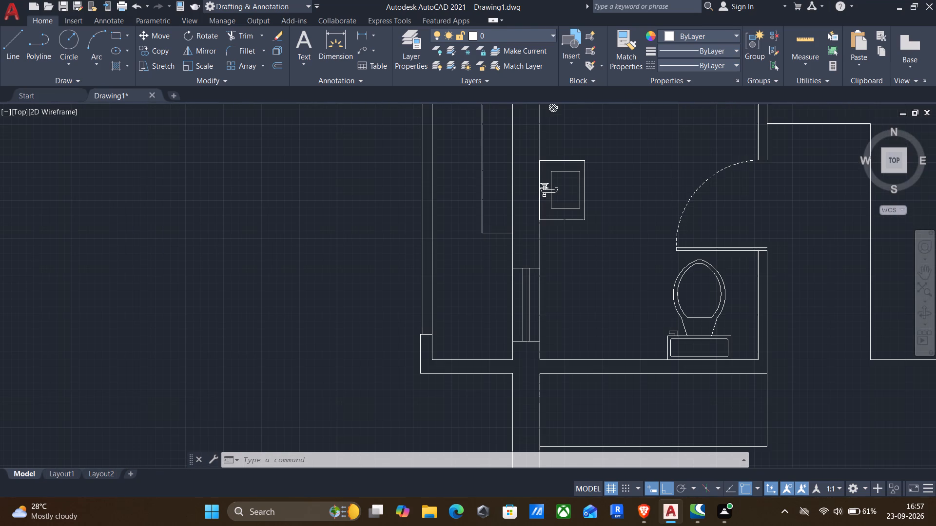
pyautogui.write('rec')
pyautogui.press('Return')
pyautogui.scroll(2, 418, 336)
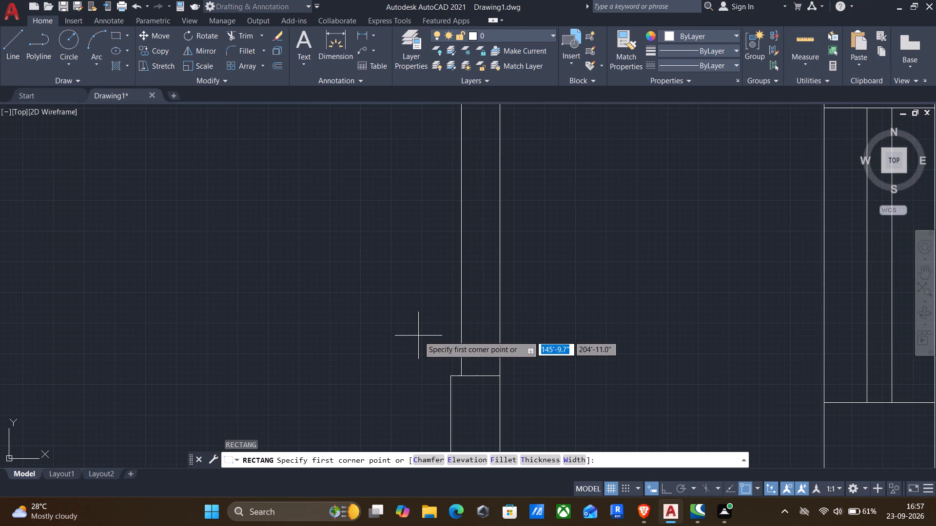
pyautogui.scroll(2, 442, 342)
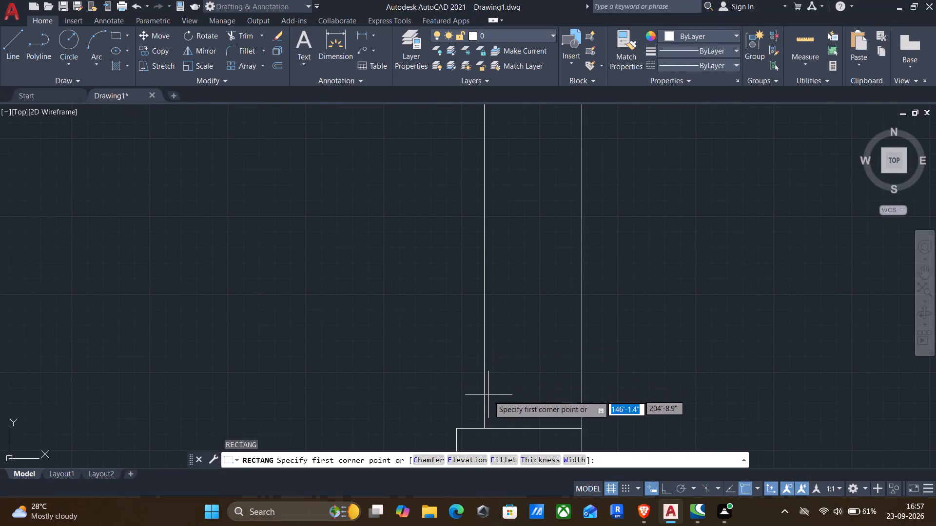
pyautogui.click(483, 397)
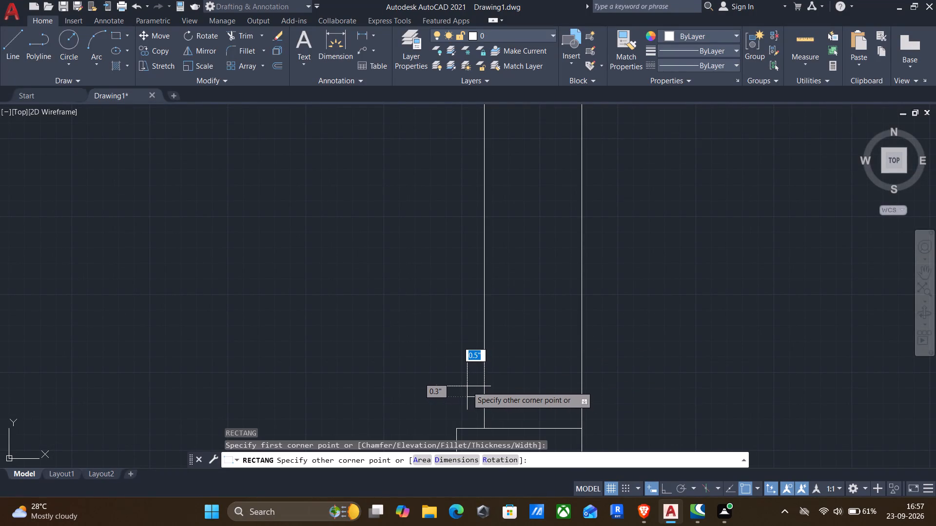
pyautogui.scroll(1, 467, 386)
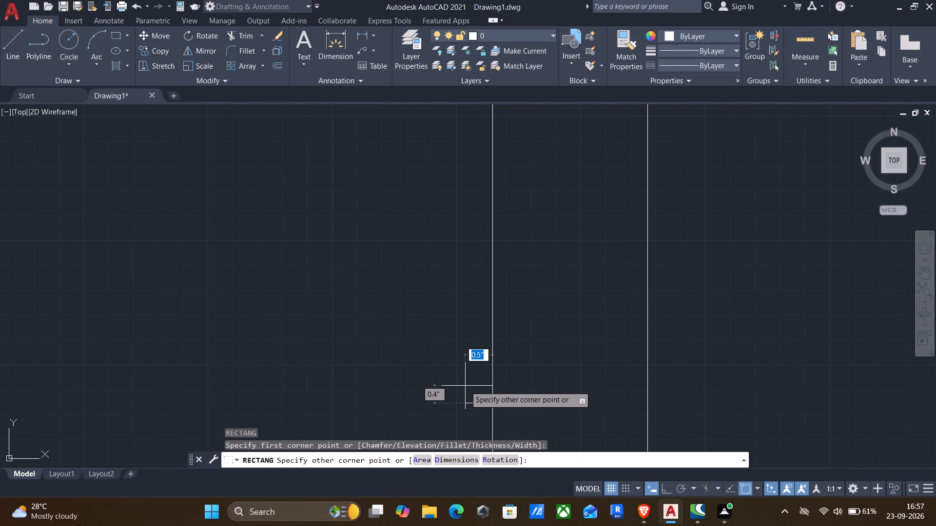
pyautogui.click(465, 386)
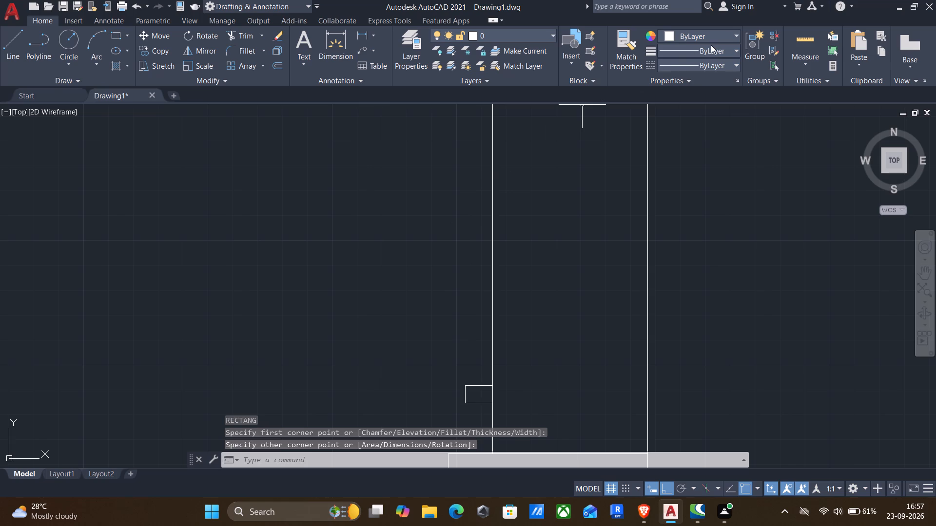
# Set the current linetype to HIDDEN.
pyautogui.click(711, 45)
pyautogui.click(711, 45)
pyautogui.click(711, 63)
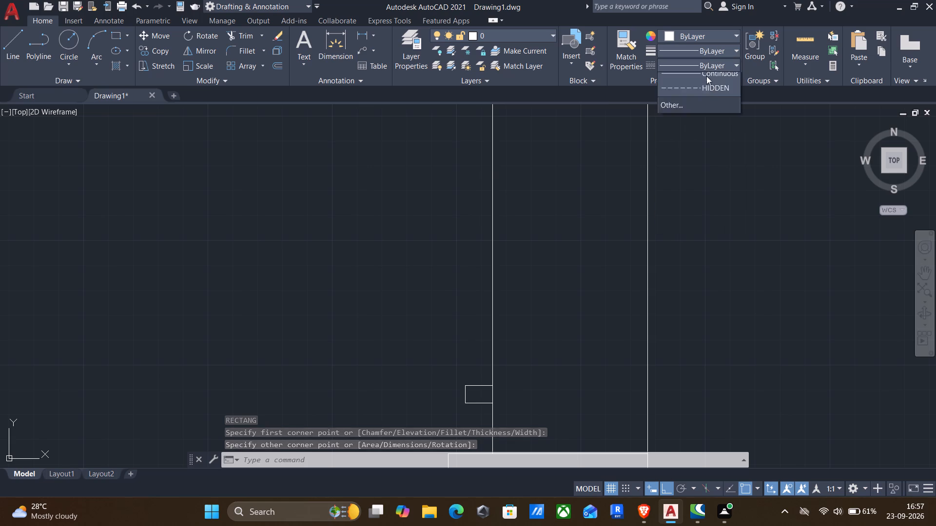
pyautogui.click(696, 117)
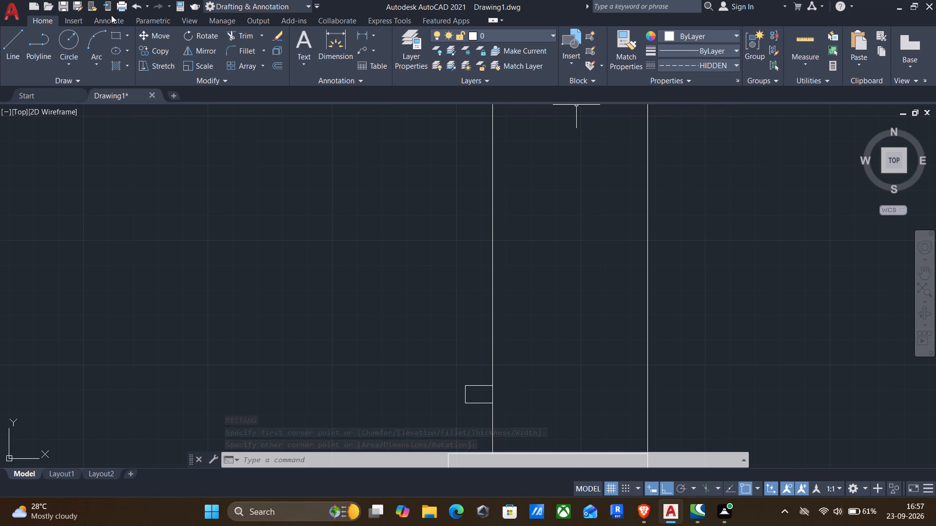
# Turn ortho off and draw two crossing diagonals between opposite corners of the small rectangle.
pyautogui.press('F8')
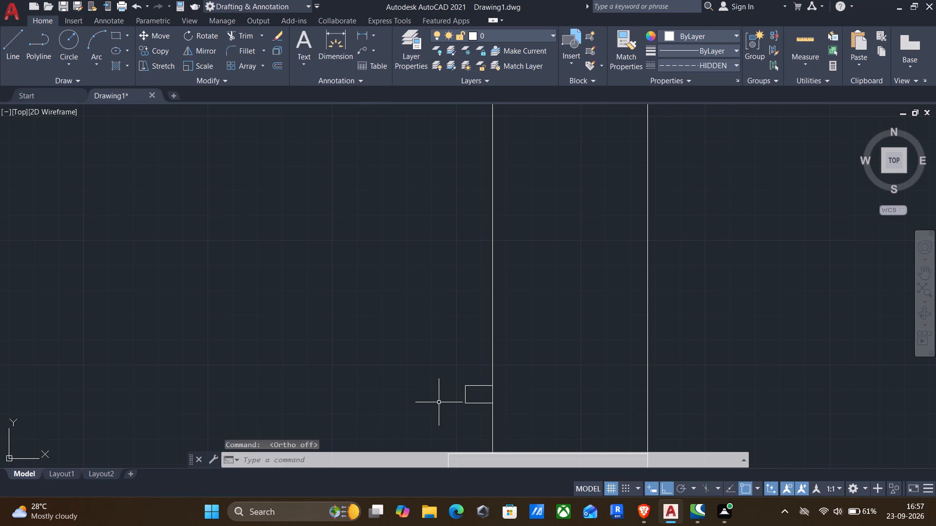
pyautogui.press('l')
pyautogui.press('Return')
pyautogui.scroll(2, 470, 415)
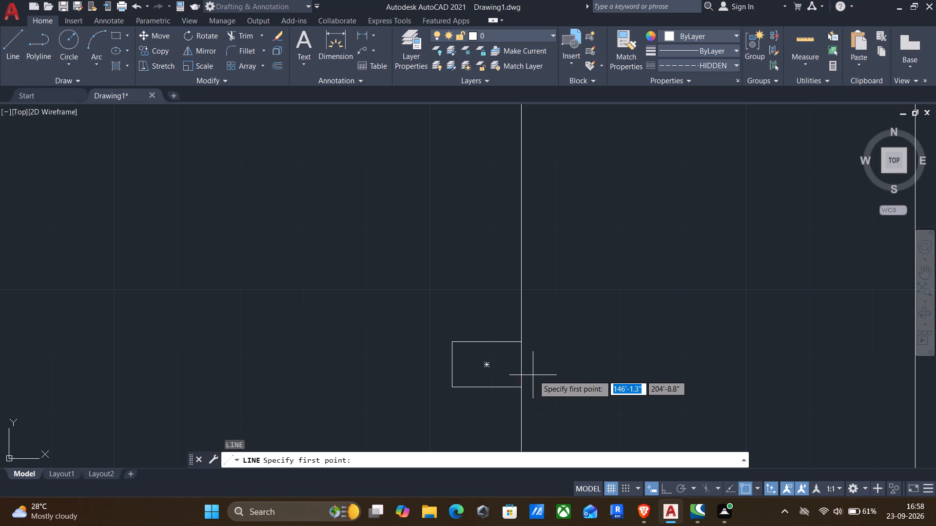
pyautogui.click(515, 387)
pyautogui.scroll(1, 474, 358)
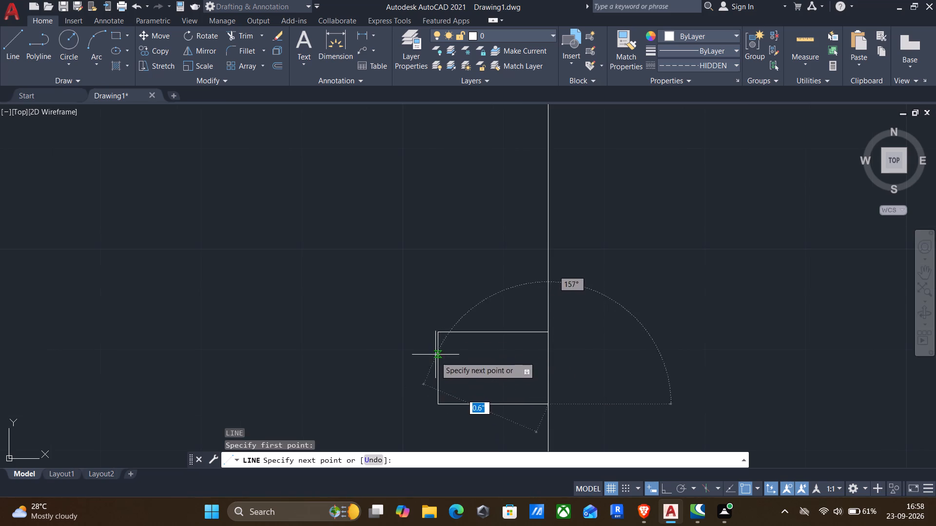
pyautogui.click(437, 336)
pyautogui.press('Return')
pyautogui.press('Return')
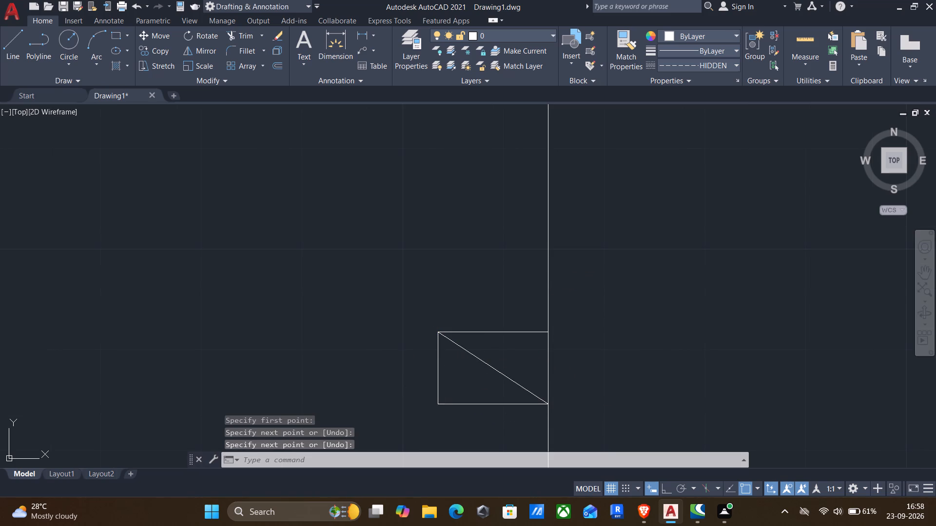
pyautogui.moveTo(438, 406); pyautogui.dragTo(458, 384)
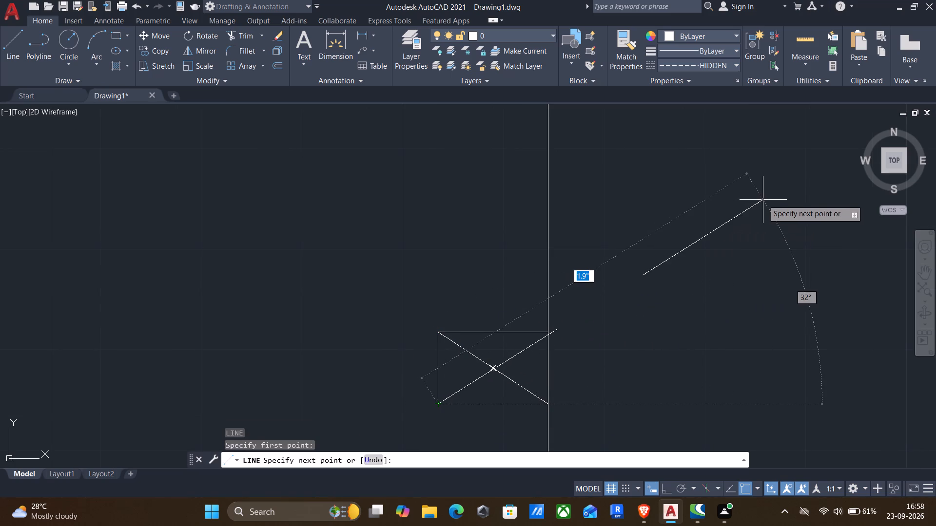
pyautogui.click(548, 333)
pyautogui.scroll(-3, 548, 333)
pyautogui.press('Return')
# Copy the small crossed box northward along the opening's outer line as an array of 11 items spaced 8.4".
pyautogui.click(486, 317)
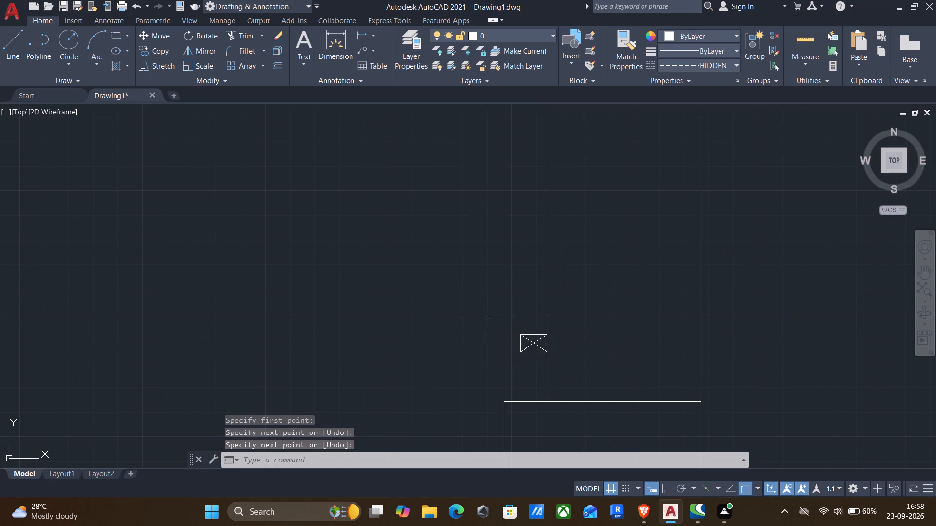
pyautogui.click(569, 370)
pyautogui.press('c')
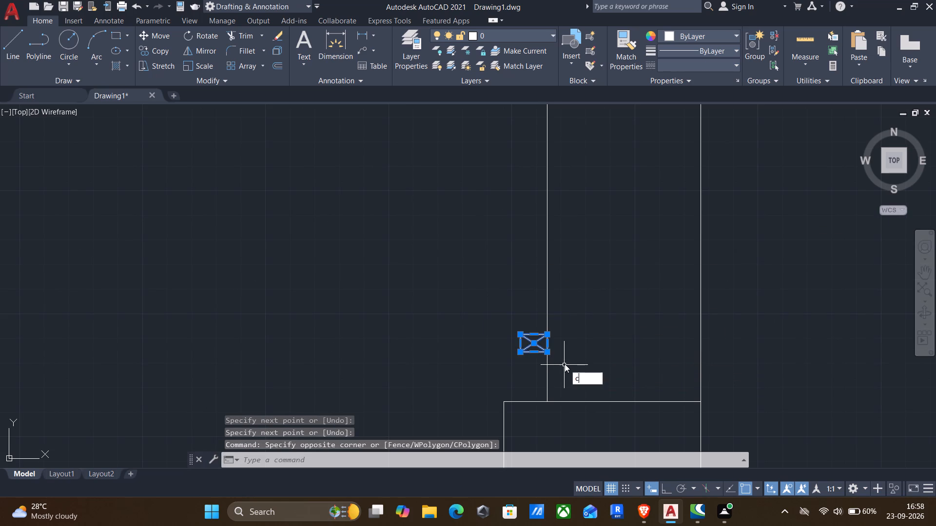
pyautogui.press('o')
pyautogui.press('Return')
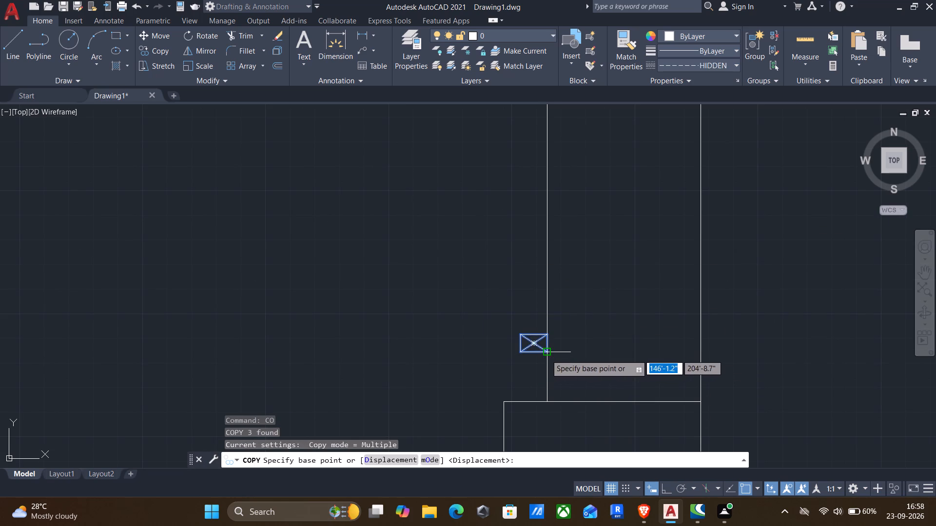
pyautogui.click(546, 355)
pyautogui.click(389, 457)
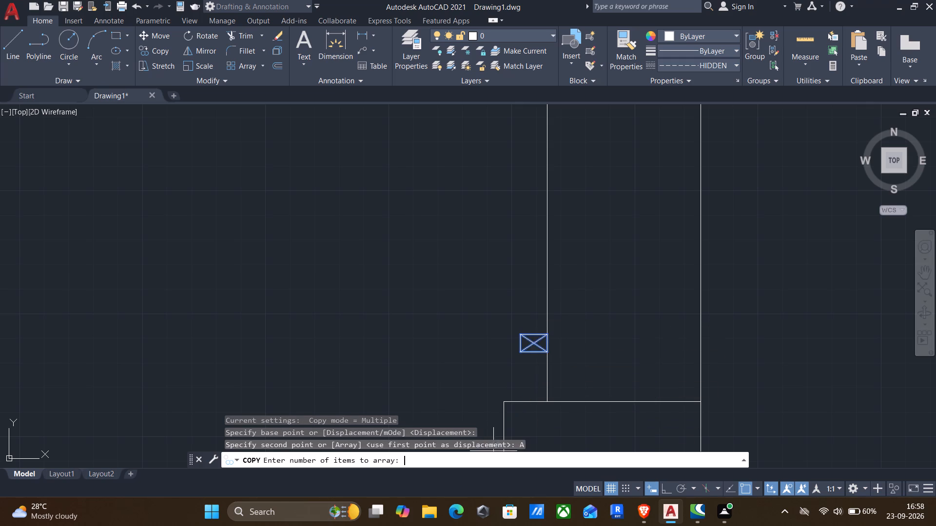
pyautogui.press('1')
pyautogui.press('1')
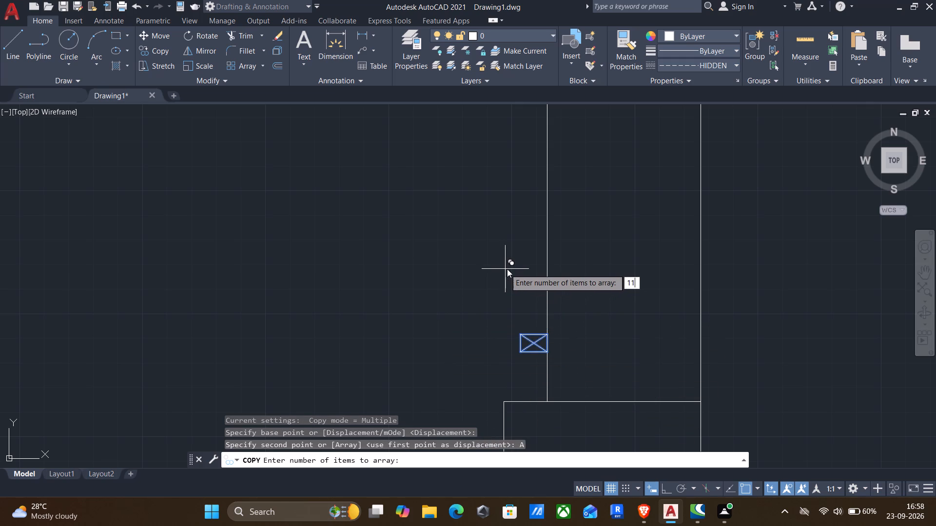
pyautogui.press("'")
pyautogui.press('Return')
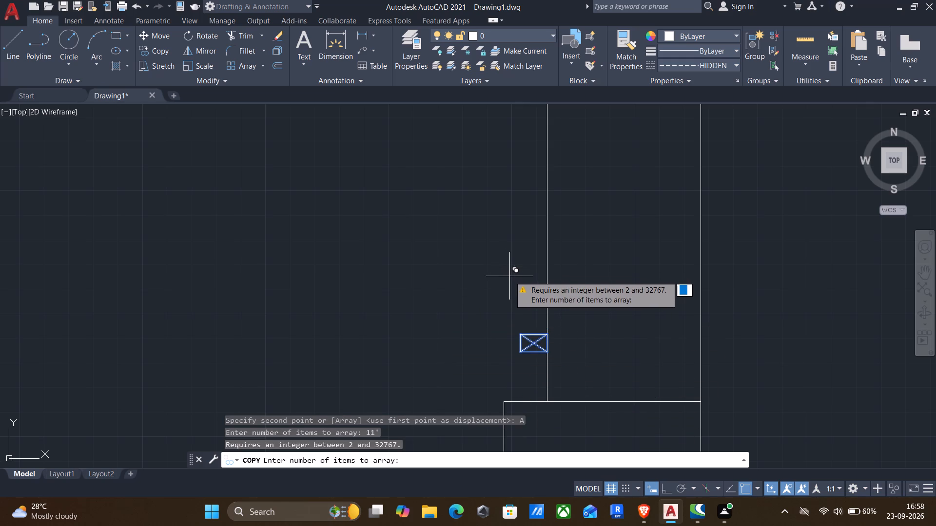
pyautogui.press('1')
pyautogui.press('1')
pyautogui.press('Return')
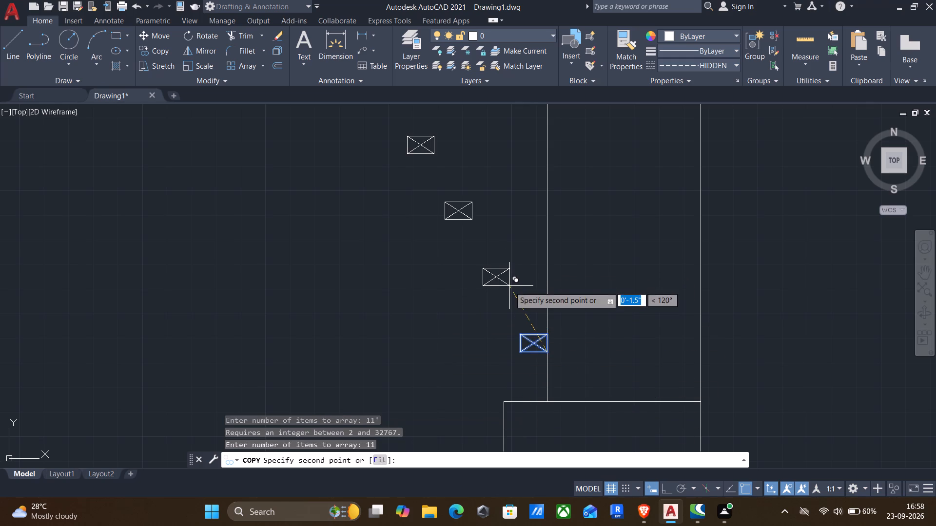
pyautogui.scroll(-1, 523, 283)
pyautogui.moveTo(555, 273); pyautogui.dragTo(554, 296, button='middle')
pyautogui.press('F8')
pyautogui.moveTo(541, 271); pyautogui.dragTo(546, 394, button='middle')
pyautogui.scroll(-3, 546, 396)
pyautogui.scroll(-3, 540, 344)
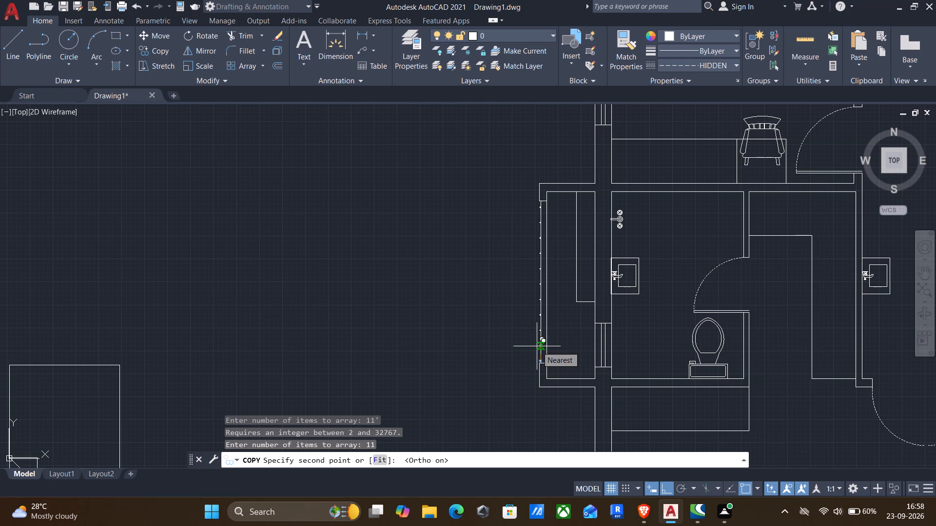
pyautogui.write('8.')
pyautogui.write('4"')
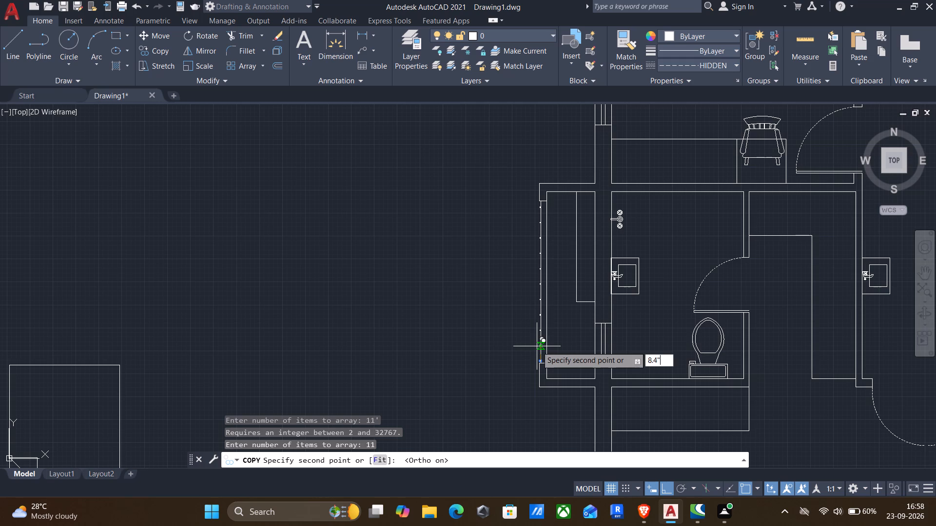
pyautogui.press('Return')
pyautogui.press('Return')
pyautogui.scroll(3, 520, 330)
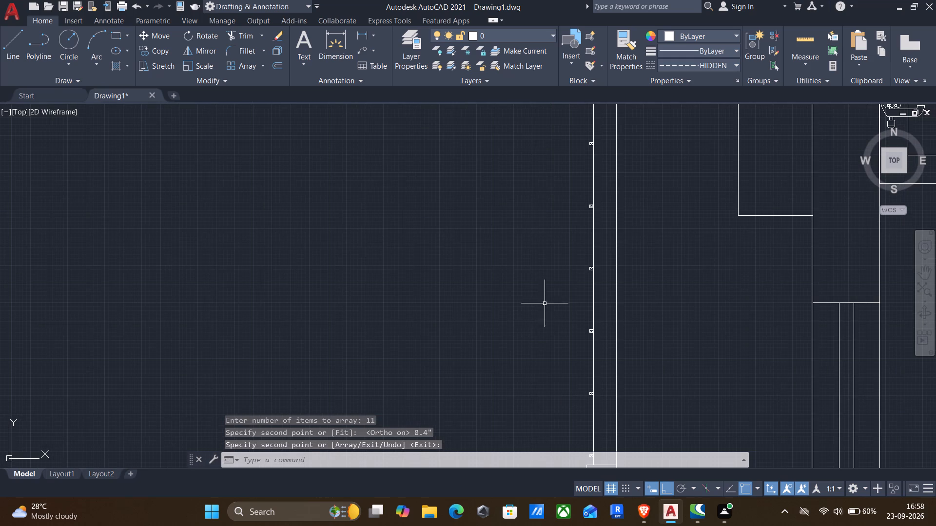
# Copy the two rounded units with brackets from the south bathroom's outside enclosure to the empty space west of the plan.
pyautogui.scroll(-3, 559, 294)
pyautogui.moveTo(544, 299); pyautogui.dragTo(350, 239, button='middle')
pyautogui.scroll(-1, 344, 236)
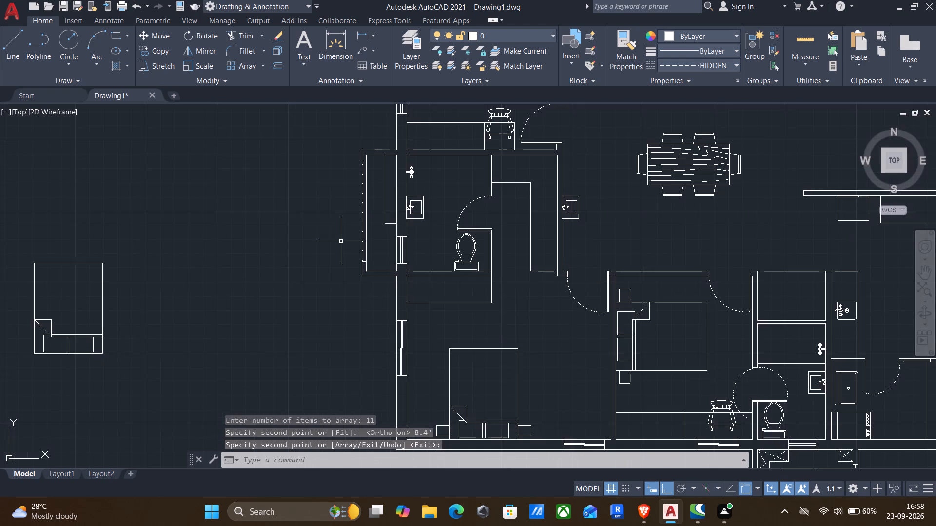
pyautogui.moveTo(340, 242); pyautogui.dragTo(442, 387, button='middle')
pyautogui.scroll(-2, 459, 323)
pyautogui.moveTo(467, 310); pyautogui.dragTo(481, 301, button='middle')
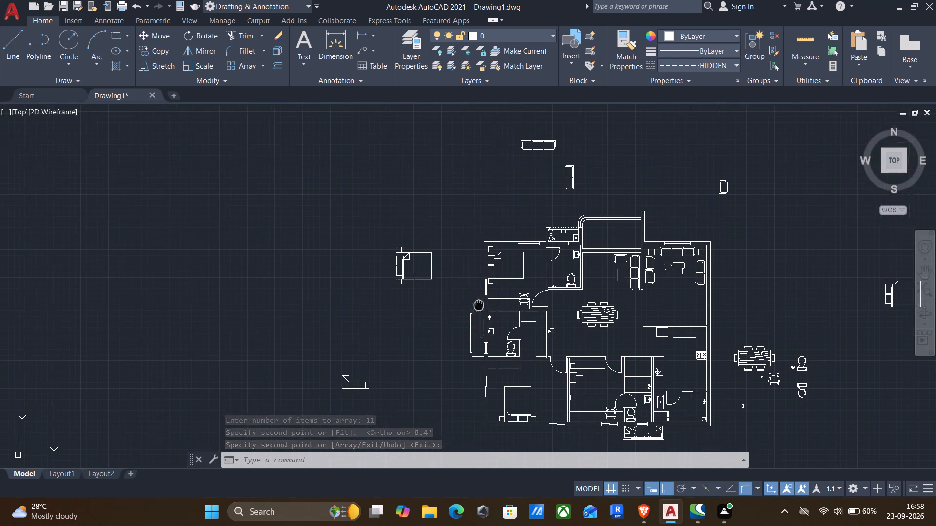
pyautogui.moveTo(481, 301); pyautogui.dragTo(519, 257, button='middle')
pyautogui.scroll(3, 509, 288)
pyautogui.moveTo(509, 290); pyautogui.dragTo(468, 258, button='middle')
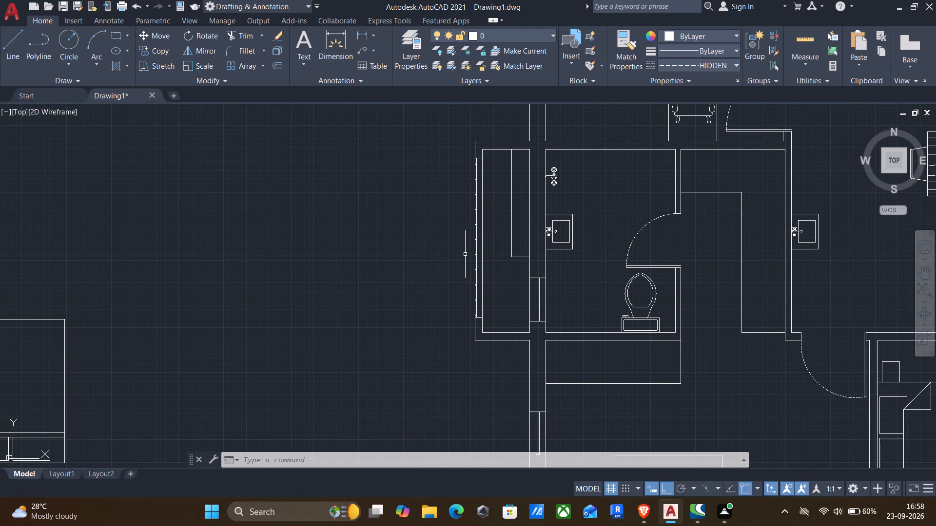
pyautogui.scroll(-2, 465, 254)
pyautogui.moveTo(530, 321); pyautogui.dragTo(309, 140, button='middle')
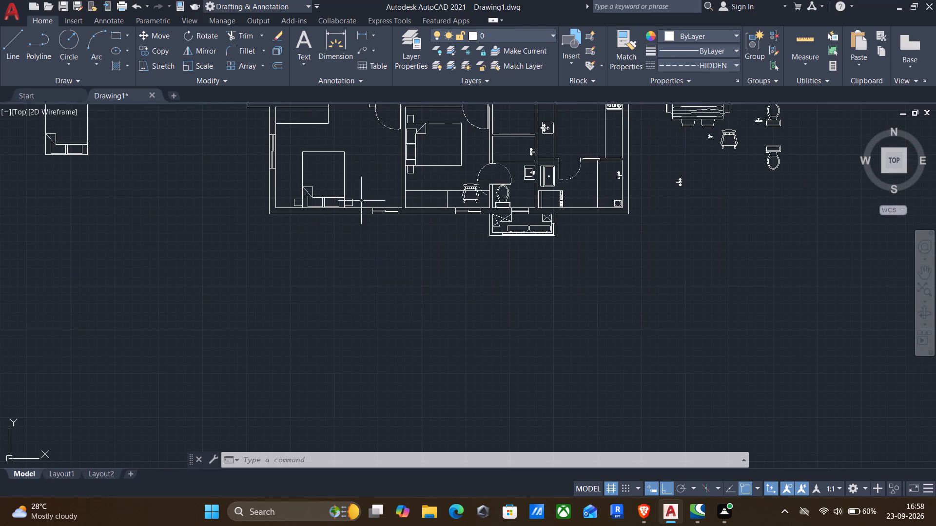
pyautogui.scroll(3, 506, 228)
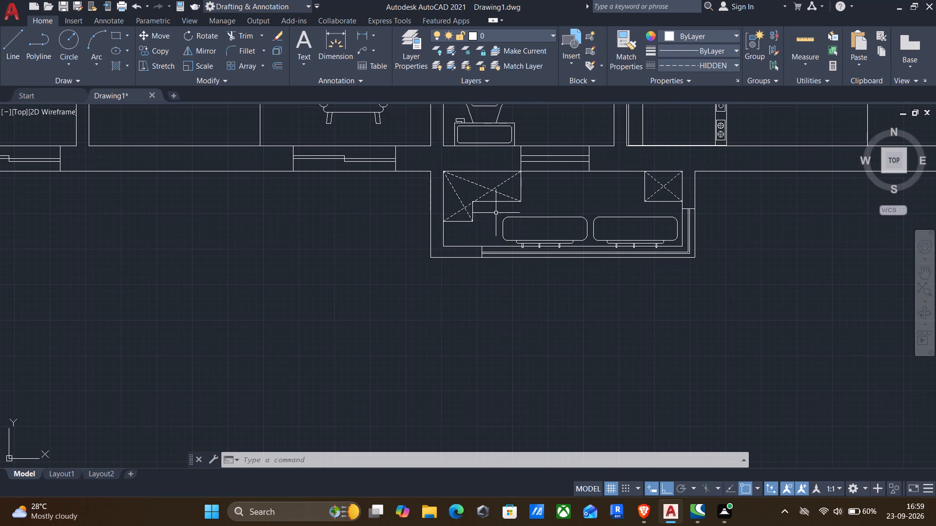
pyautogui.click(495, 210)
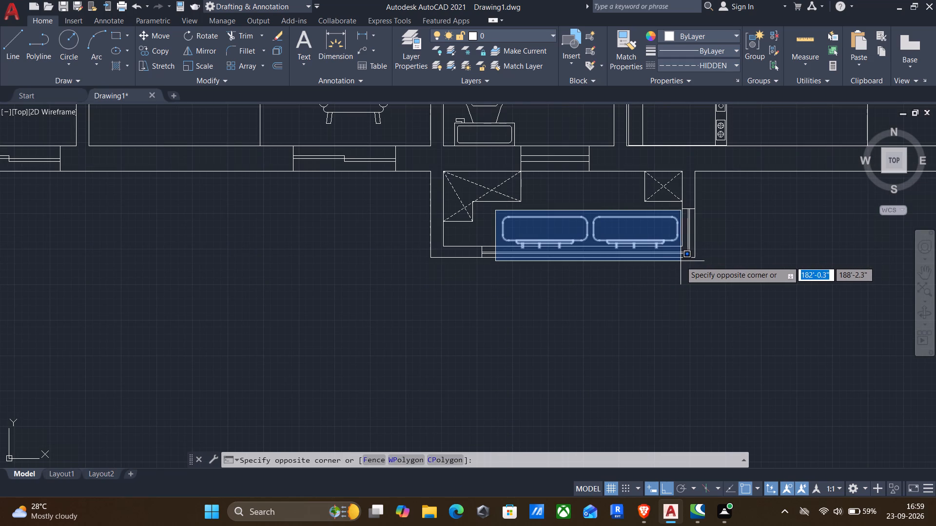
pyautogui.click(679, 262)
pyautogui.press('c')
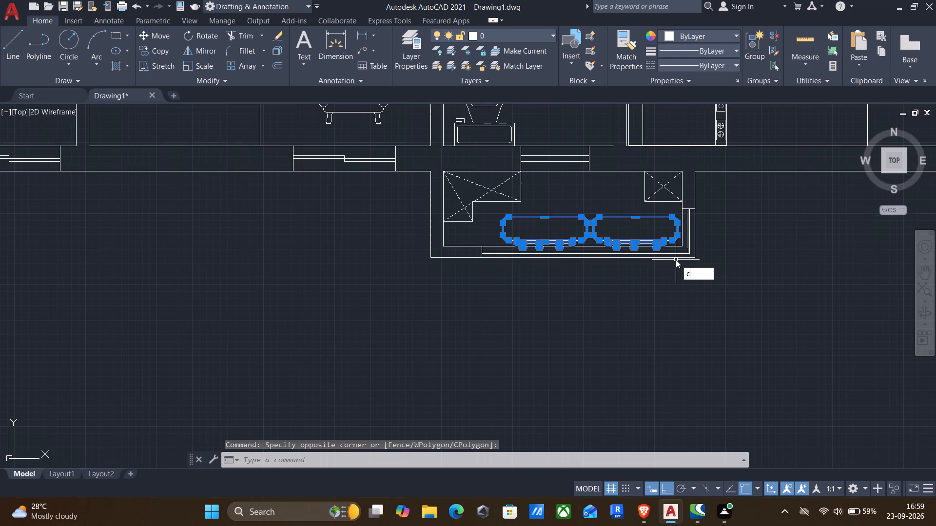
pyautogui.press('o')
pyautogui.press('Return')
pyautogui.click(526, 214)
pyautogui.moveTo(466, 283); pyautogui.dragTo(486, 288, button='middle')
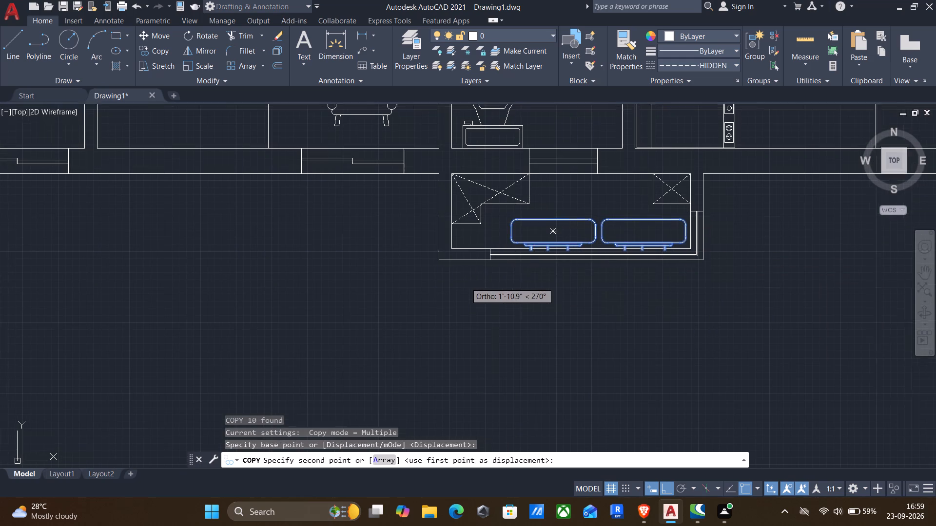
pyautogui.moveTo(486, 288); pyautogui.dragTo(561, 310, button='middle')
pyautogui.press('F8')
pyautogui.scroll(-2, 429, 281)
pyautogui.moveTo(414, 276); pyautogui.dragTo(430, 282, button='middle')
pyautogui.moveTo(444, 287); pyautogui.dragTo(737, 358, button='middle')
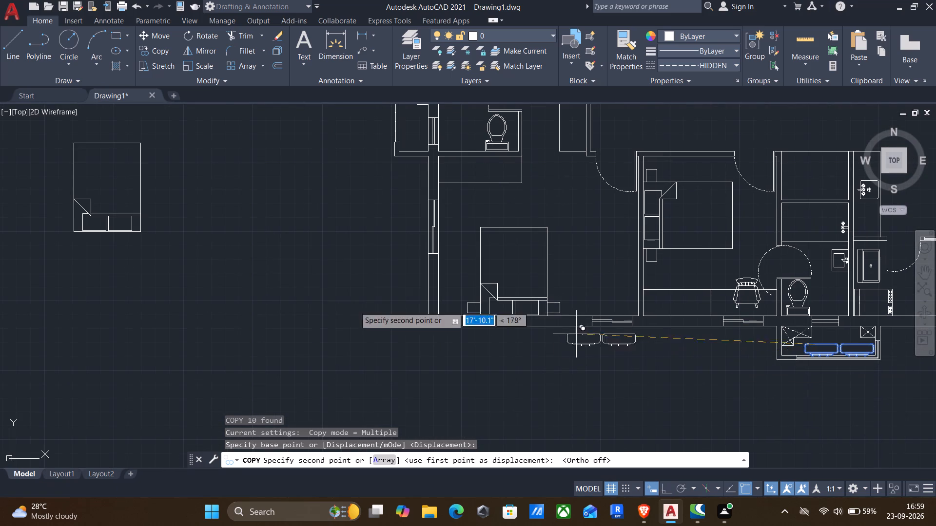
pyautogui.click(236, 229)
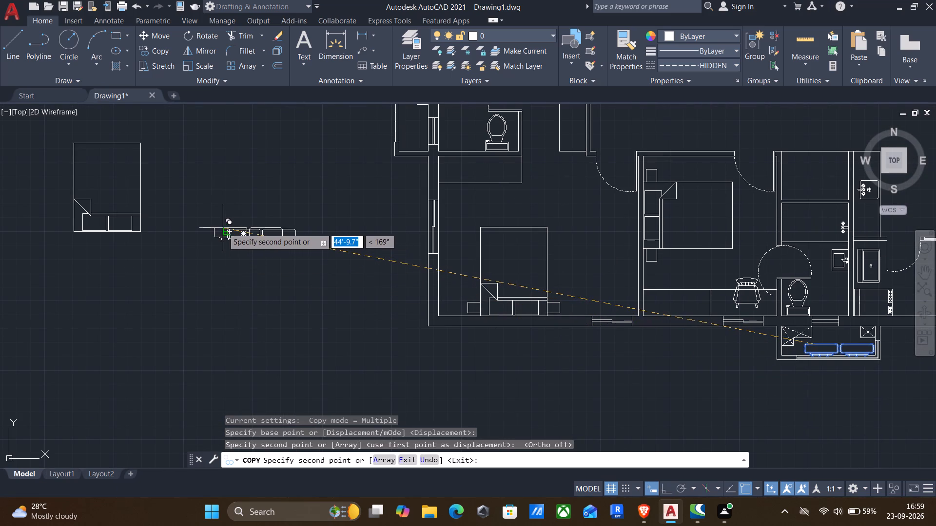
pyautogui.press('Escape')
# Rotate the copied pair of units 90° clockwise with ortho on, so their brackets face west.
pyautogui.moveTo(201, 196); pyautogui.dragTo(209, 212)
pyautogui.click(370, 322)
pyautogui.press('r')
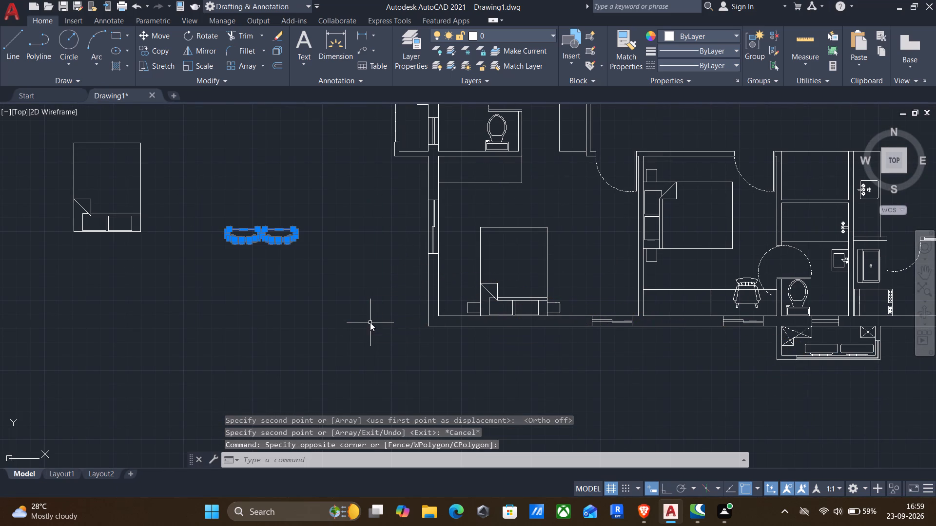
pyautogui.press('o')
pyautogui.press('Return')
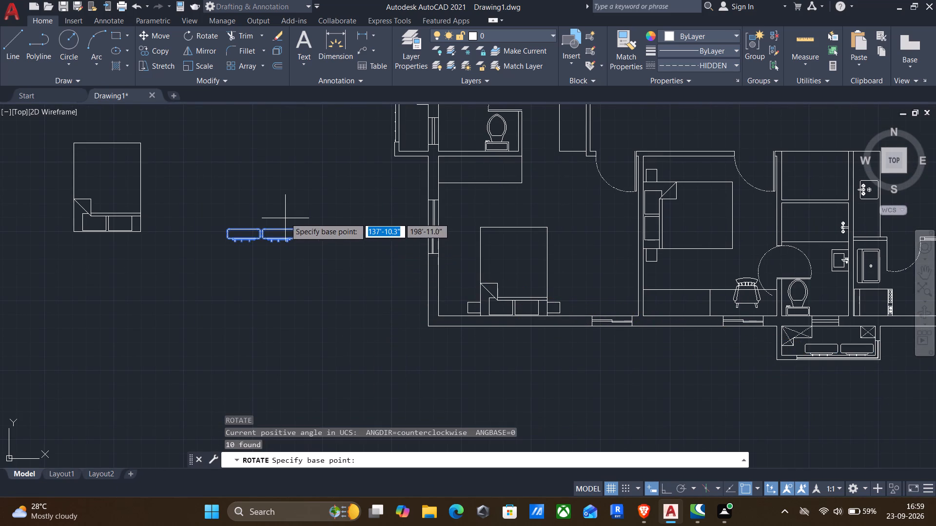
pyautogui.click(295, 233)
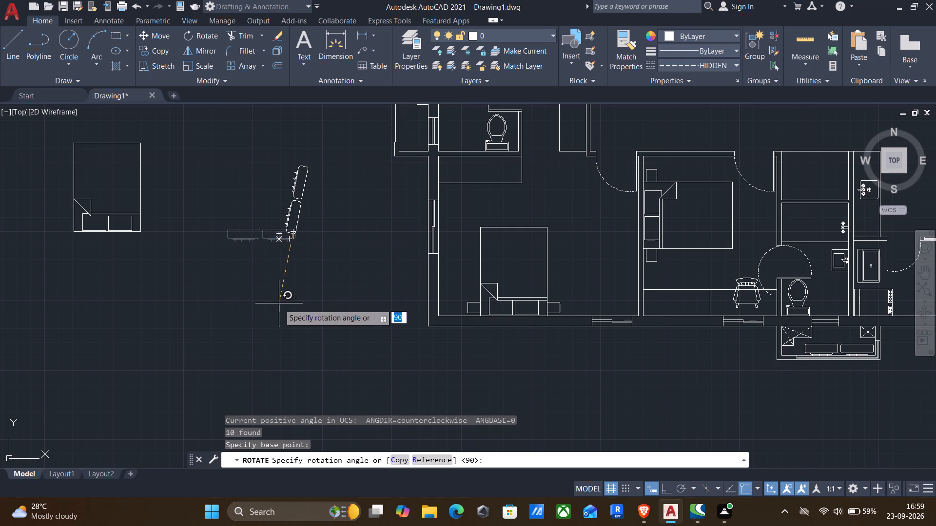
pyautogui.press('F8')
pyautogui.click(287, 341)
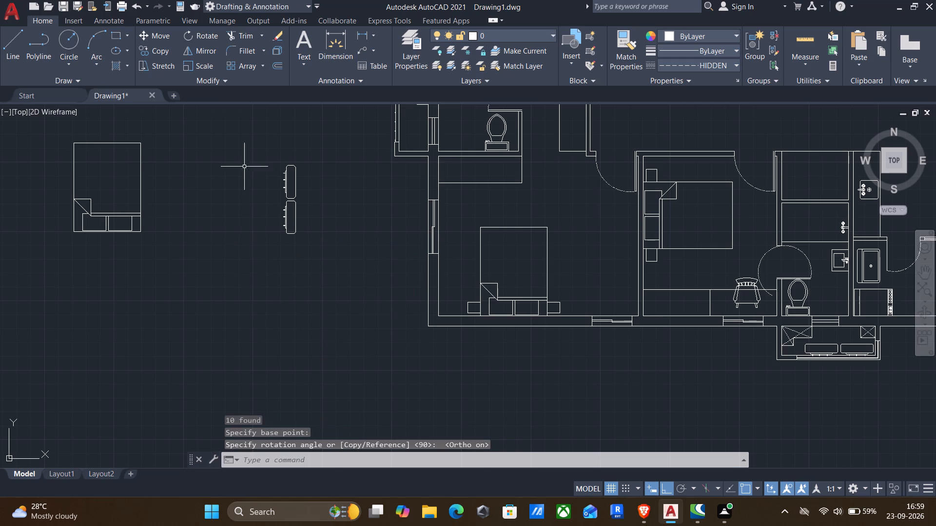
# Copy the rotated pair into the west bathroom's outside enclosure, with the southernmost bracket's outer end on the screened opening's inner line.
pyautogui.click(249, 129)
pyautogui.click(342, 270)
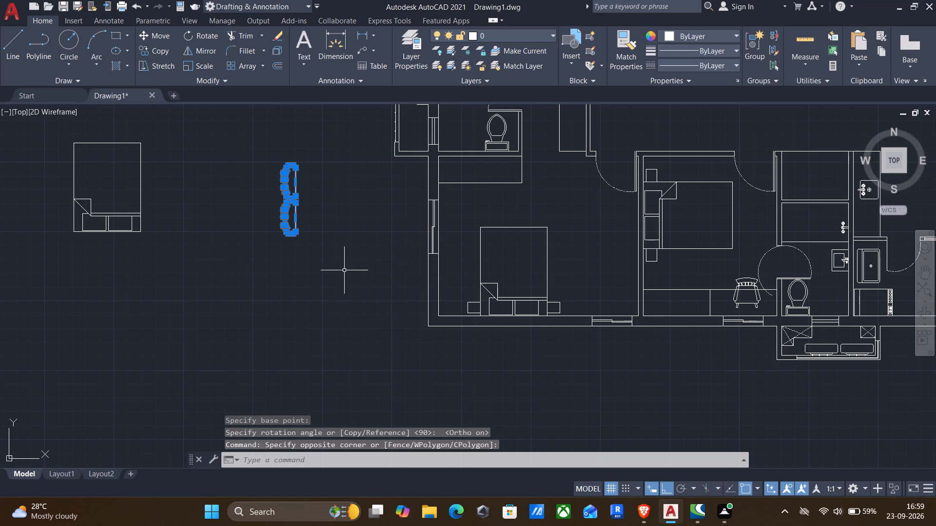
pyautogui.press('c')
pyautogui.press('o')
pyautogui.press('Return')
pyautogui.moveTo(337, 253); pyautogui.dragTo(400, 344, button='middle')
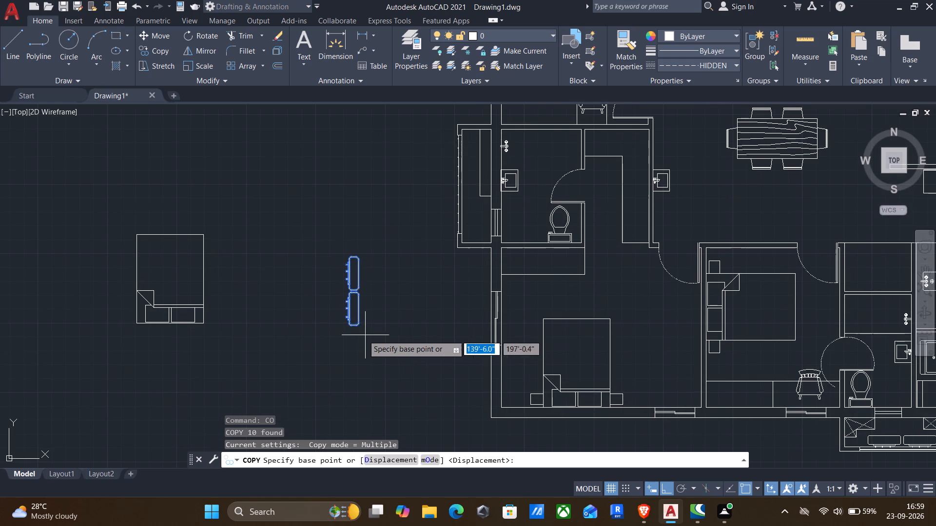
pyautogui.scroll(3, 345, 326)
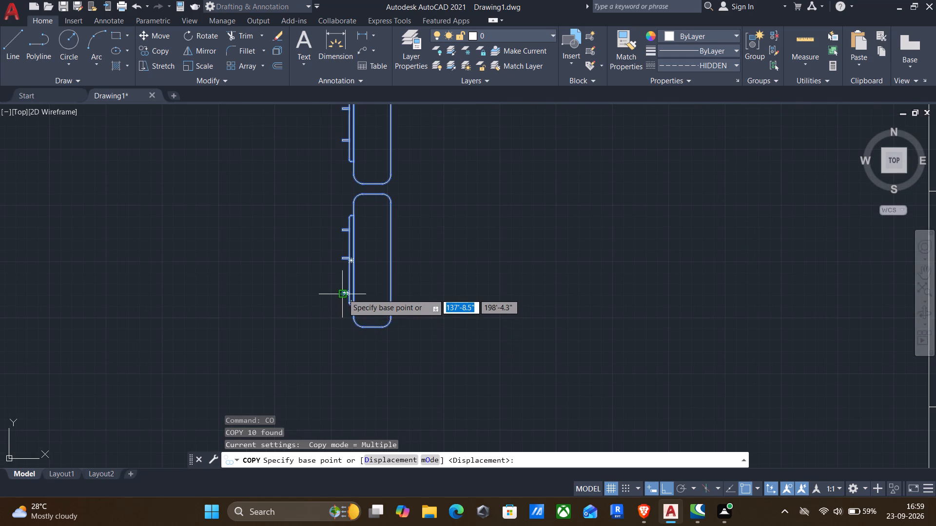
pyautogui.scroll(3, 343, 294)
pyautogui.click(328, 299)
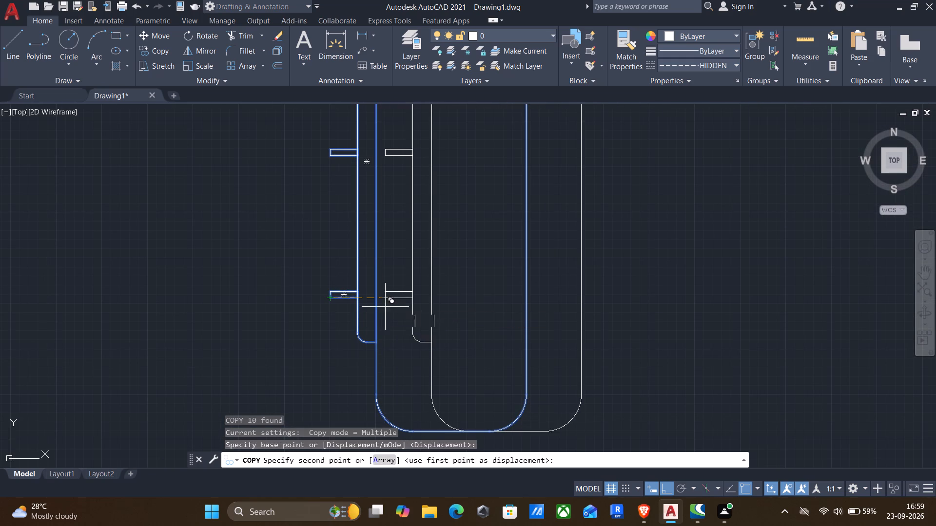
pyautogui.press('F8')
pyautogui.scroll(-2, 407, 304)
pyautogui.moveTo(436, 297); pyautogui.dragTo(370, 408, button='middle')
pyautogui.middleClick(370, 408)
pyautogui.scroll(-2, 365, 408)
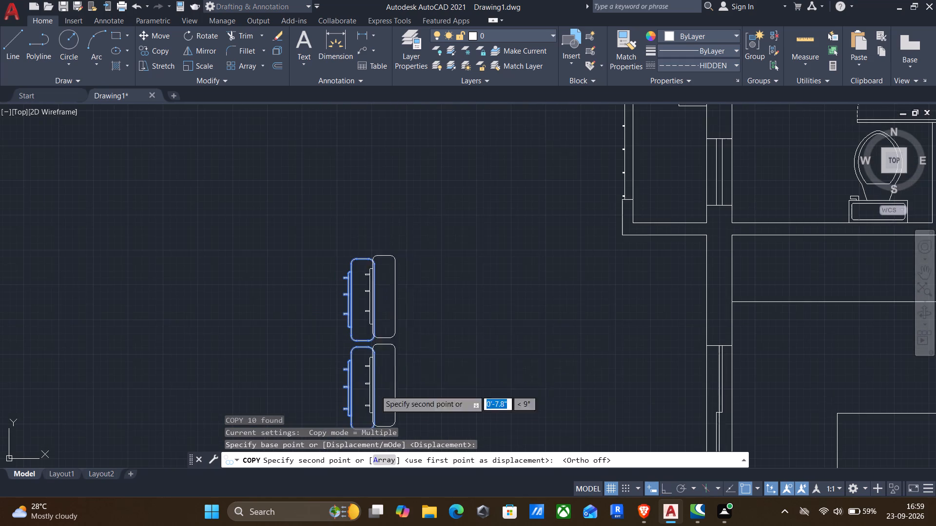
pyautogui.moveTo(468, 290); pyautogui.dragTo(383, 438, button='middle')
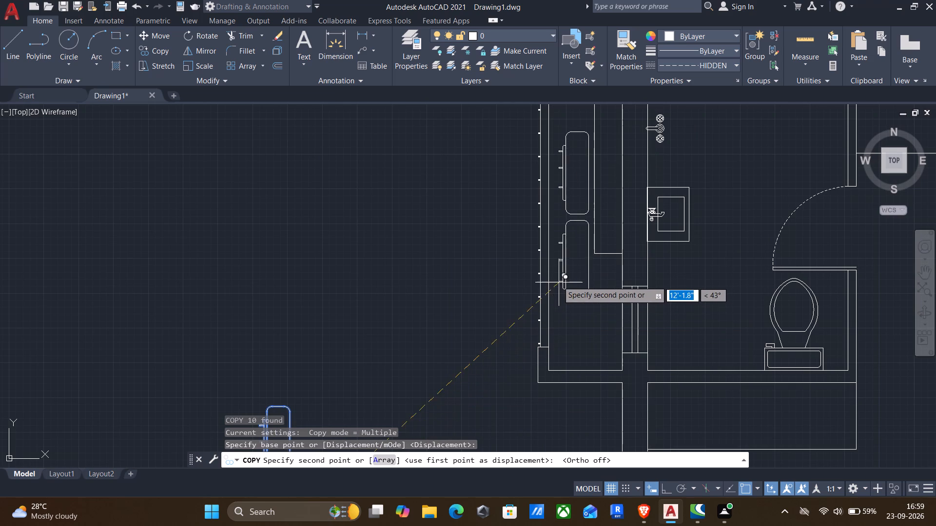
pyautogui.scroll(3, 555, 279)
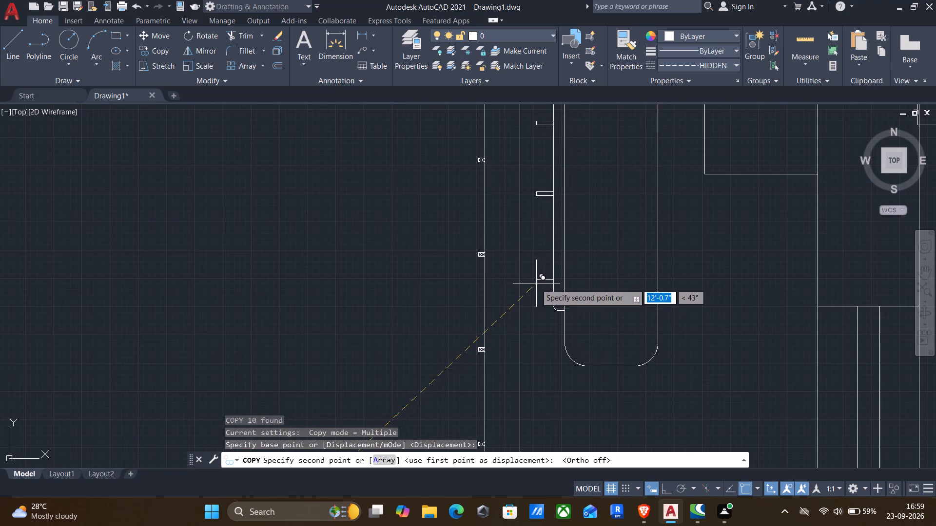
pyautogui.click(520, 284)
pyautogui.scroll(-4, 519, 289)
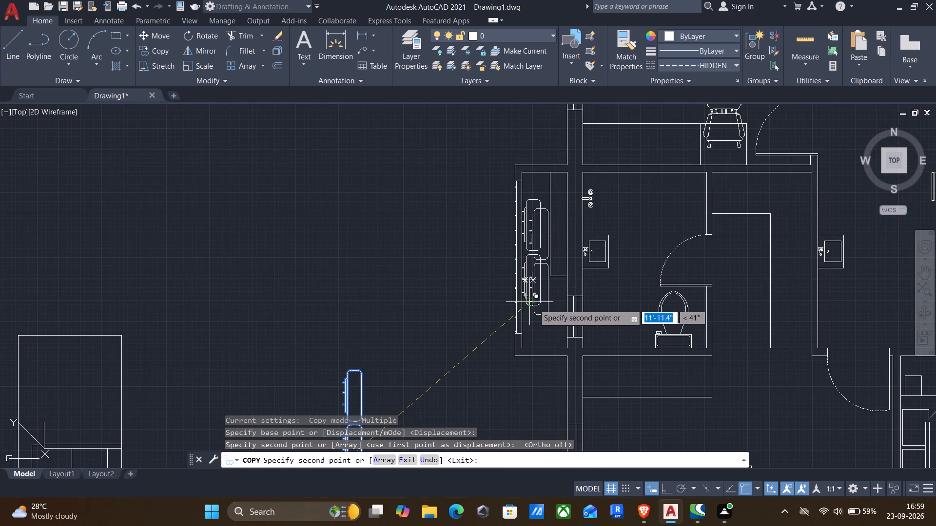
pyautogui.scroll(-1, 538, 304)
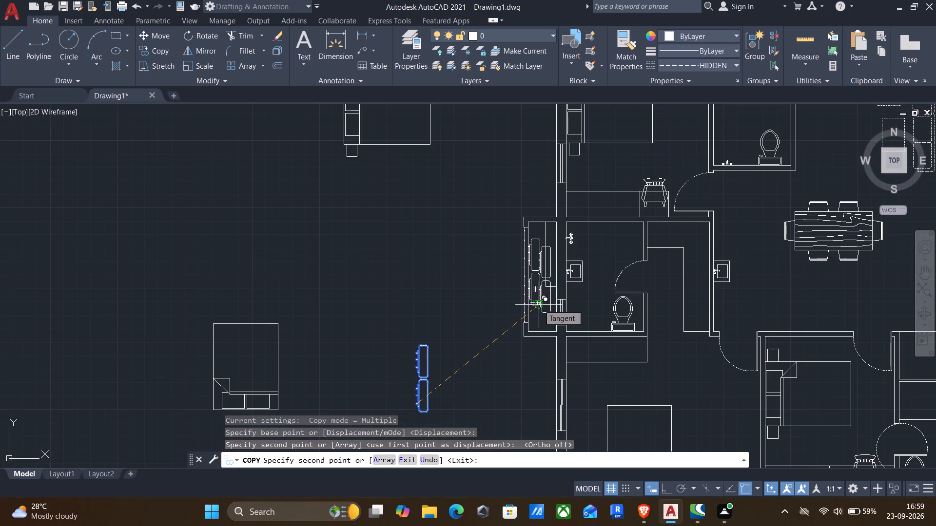
pyautogui.press('Escape')
pyautogui.moveTo(537, 305); pyautogui.dragTo(512, 288, button='middle')
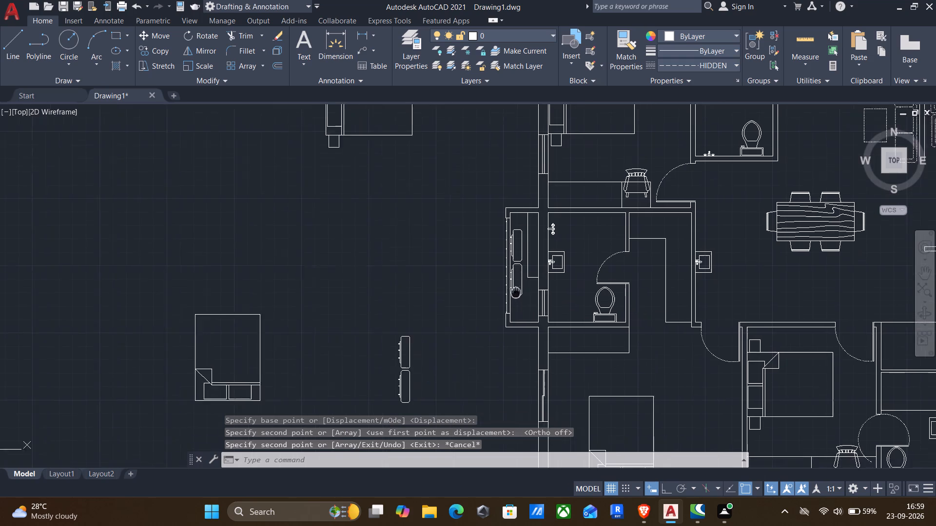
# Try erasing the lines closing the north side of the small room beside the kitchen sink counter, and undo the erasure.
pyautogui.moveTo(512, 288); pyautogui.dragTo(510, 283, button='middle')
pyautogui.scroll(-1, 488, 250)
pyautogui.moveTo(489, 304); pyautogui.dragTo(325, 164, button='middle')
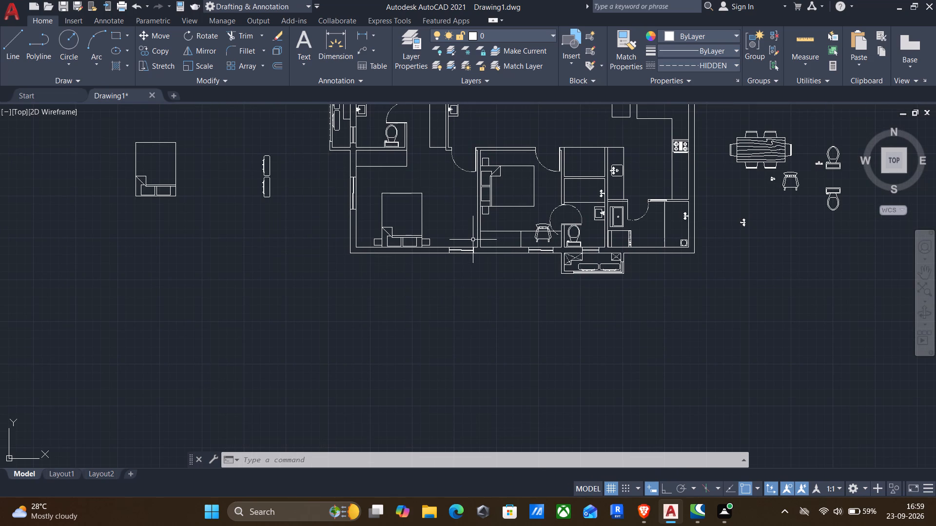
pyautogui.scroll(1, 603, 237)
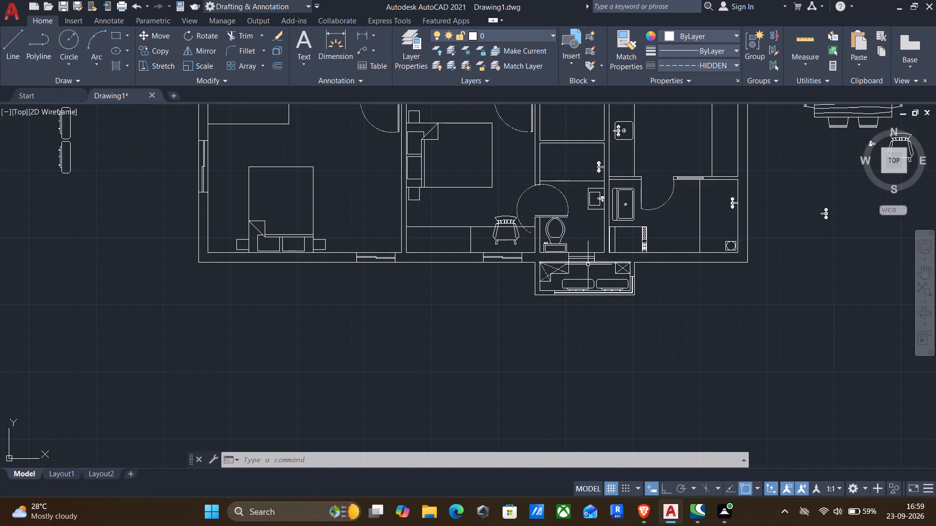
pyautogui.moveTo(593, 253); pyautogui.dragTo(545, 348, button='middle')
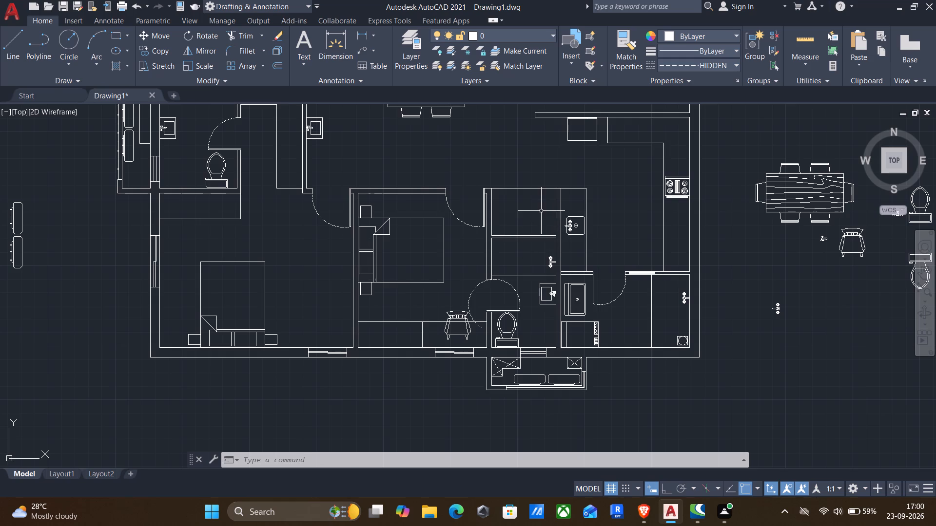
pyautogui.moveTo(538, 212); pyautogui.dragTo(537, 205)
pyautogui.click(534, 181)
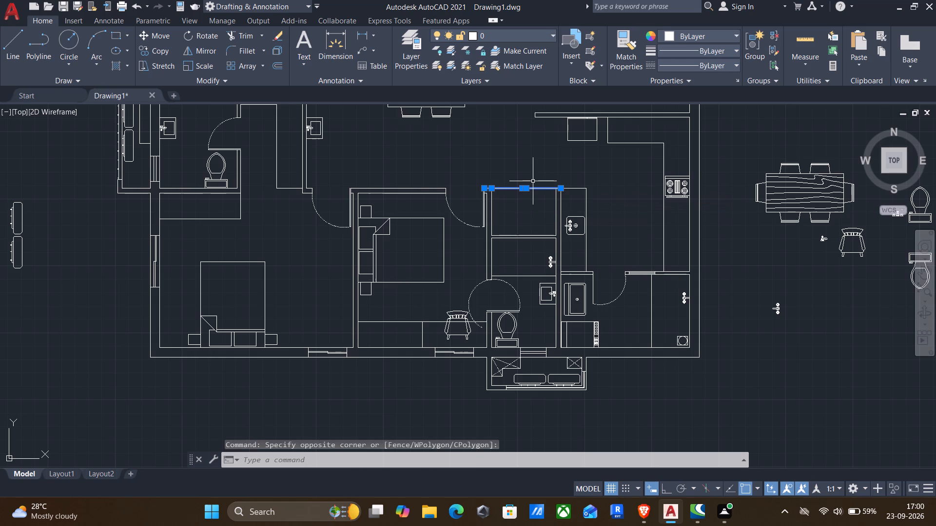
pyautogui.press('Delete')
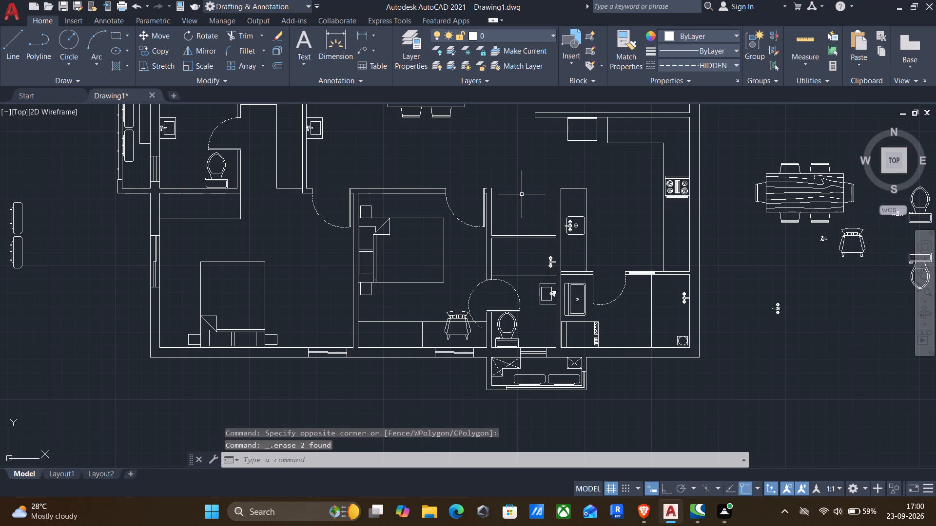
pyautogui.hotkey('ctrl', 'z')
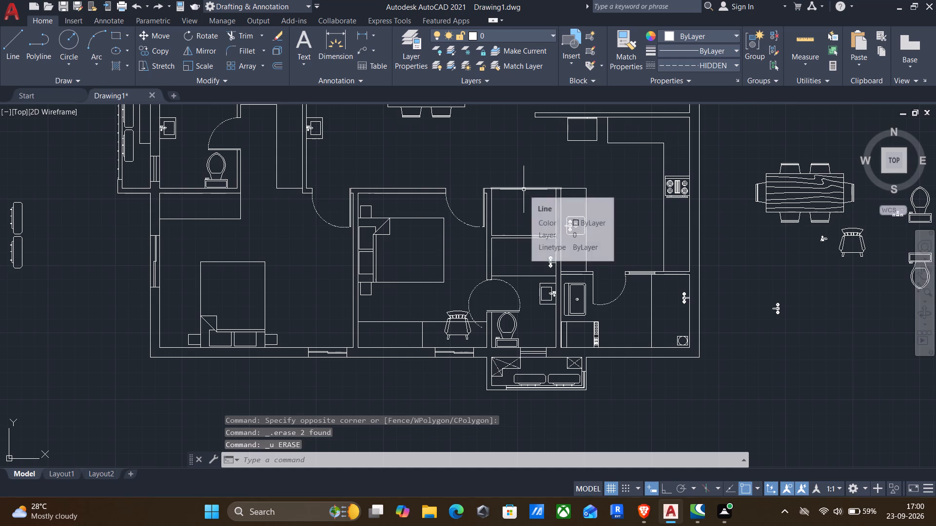
# Trim away the line closing the north side of the small room between the south bedroom and the kitchen sink counter.
pyautogui.write('tr')
pyautogui.press('Return')
pyautogui.moveTo(524, 178); pyautogui.dragTo(524, 207)
pyautogui.press('Return')
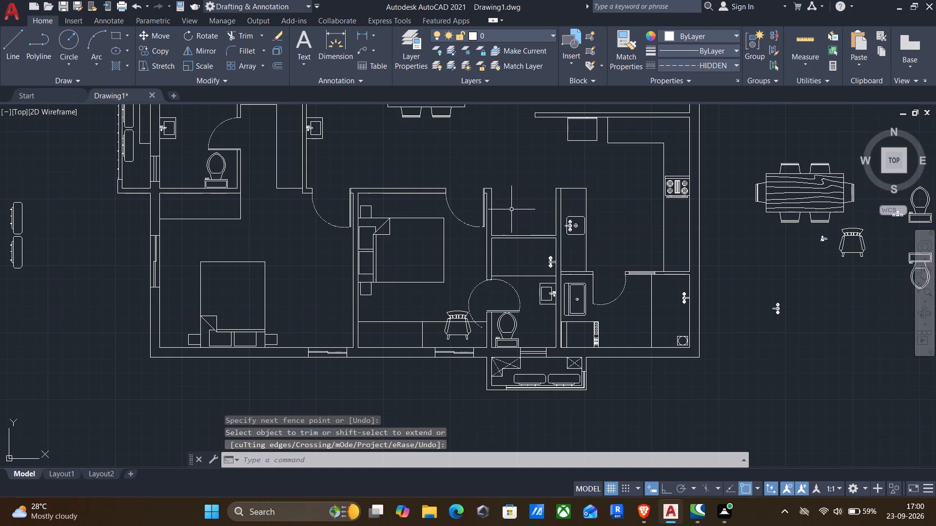
# Draw a narrow rectangle about 6'-11.6" long against the sitting area's west wall, facing the sofas, down to the wall's south corner.
pyautogui.moveTo(469, 208); pyautogui.dragTo(538, 215, button='middle')
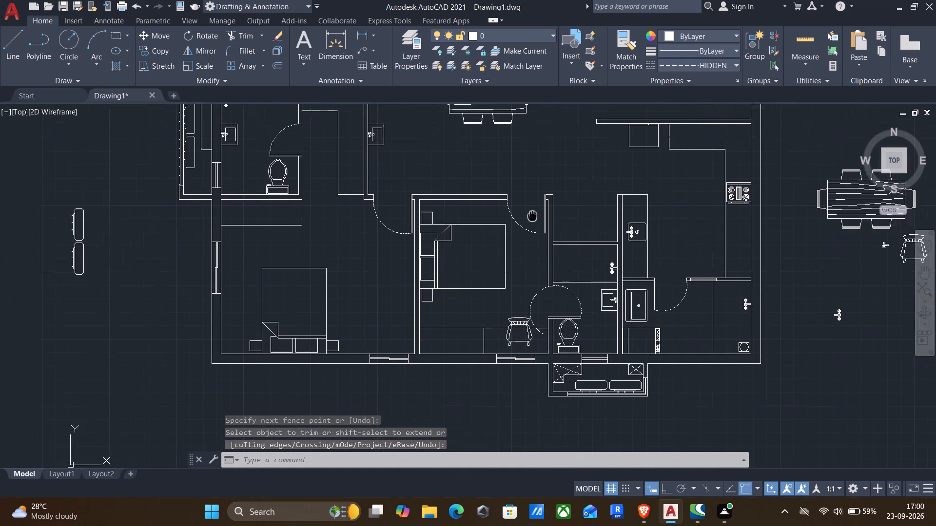
pyautogui.moveTo(538, 215); pyautogui.dragTo(563, 219, button='middle')
pyautogui.scroll(-1, 560, 208)
pyautogui.moveTo(556, 205); pyautogui.dragTo(589, 347, button='middle')
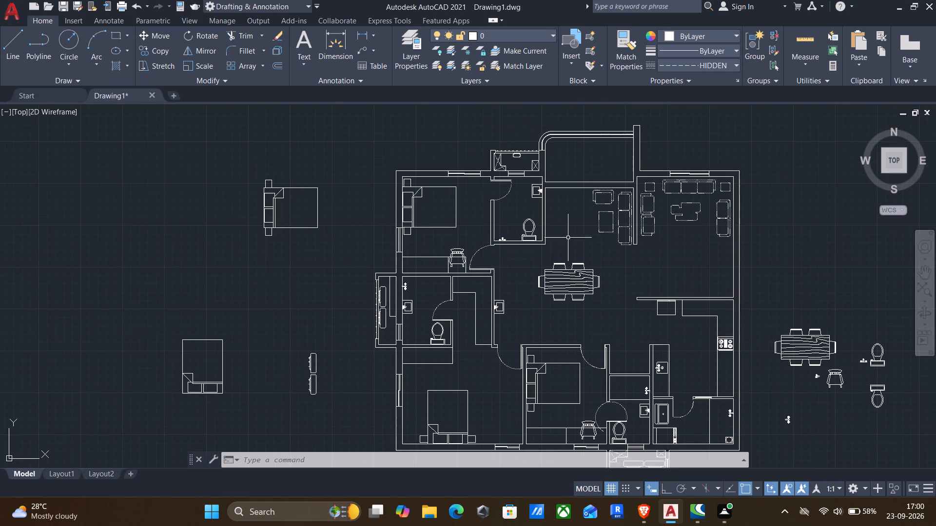
pyautogui.press('r')
pyautogui.press('e')
pyautogui.press('c')
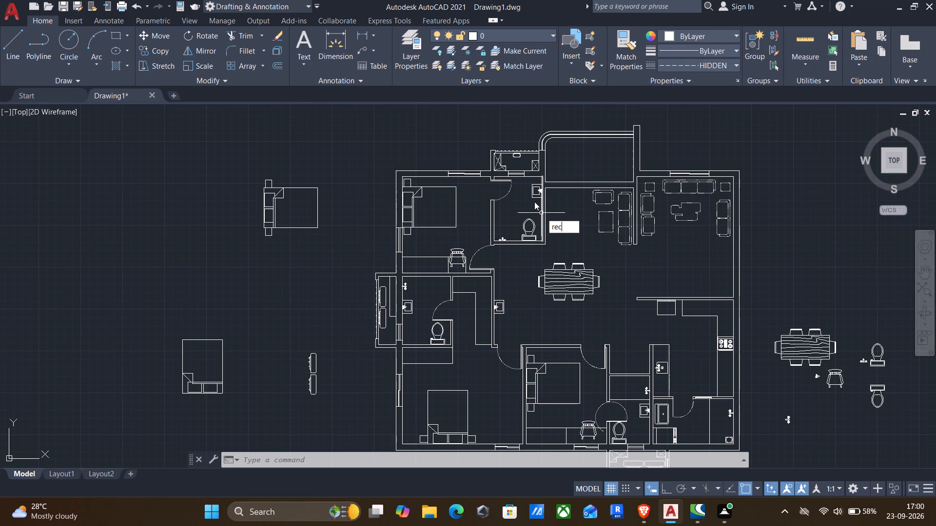
pyautogui.press('Return')
pyautogui.scroll(3, 538, 199)
pyautogui.click(554, 155)
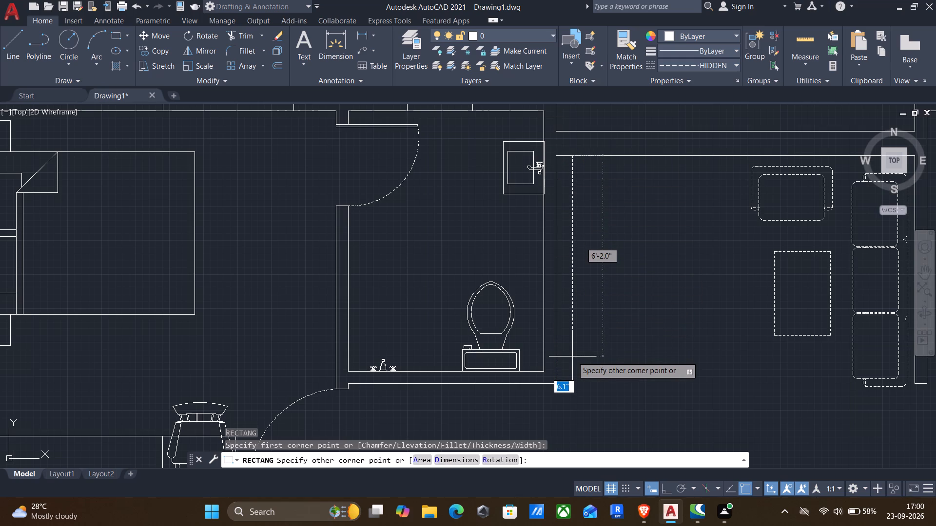
pyautogui.click(578, 383)
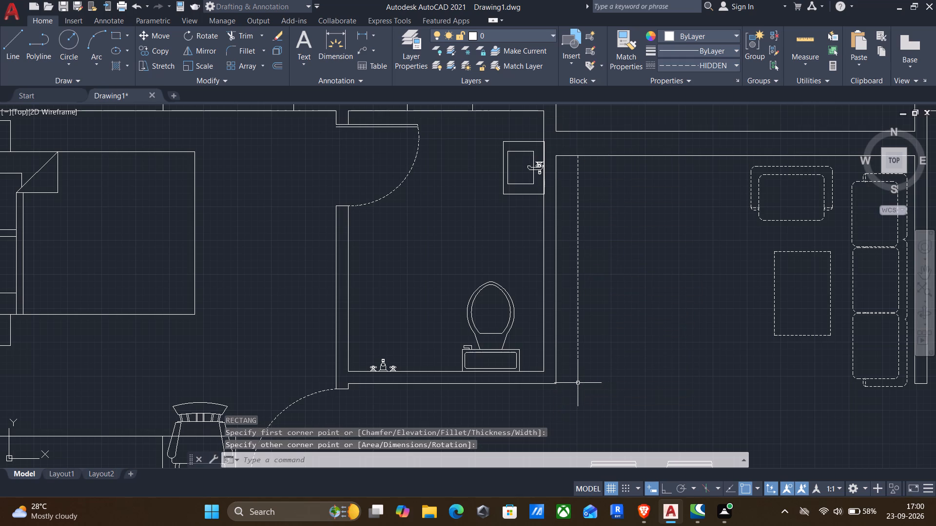
# Draw a shorter, slimmer rectangle inside the sitting area's long rectangle, against the same west wall.
pyautogui.press('Return')
pyautogui.click(555, 247)
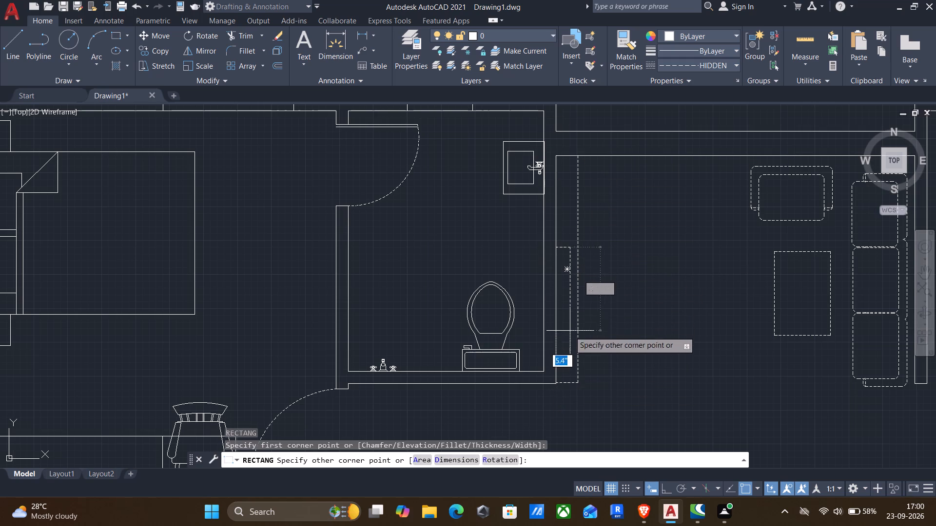
pyautogui.click(564, 340)
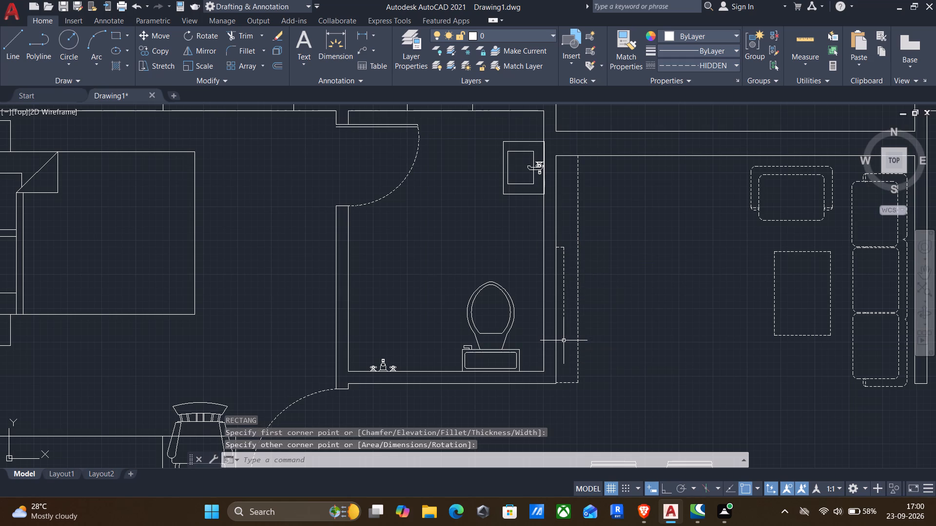
# Draw a shallow rectangle about 3'-5" long on the north face of the wall between the living room and kitchen.
pyautogui.scroll(-2, 565, 348)
pyautogui.moveTo(601, 357); pyautogui.dragTo(450, 304, button='middle')
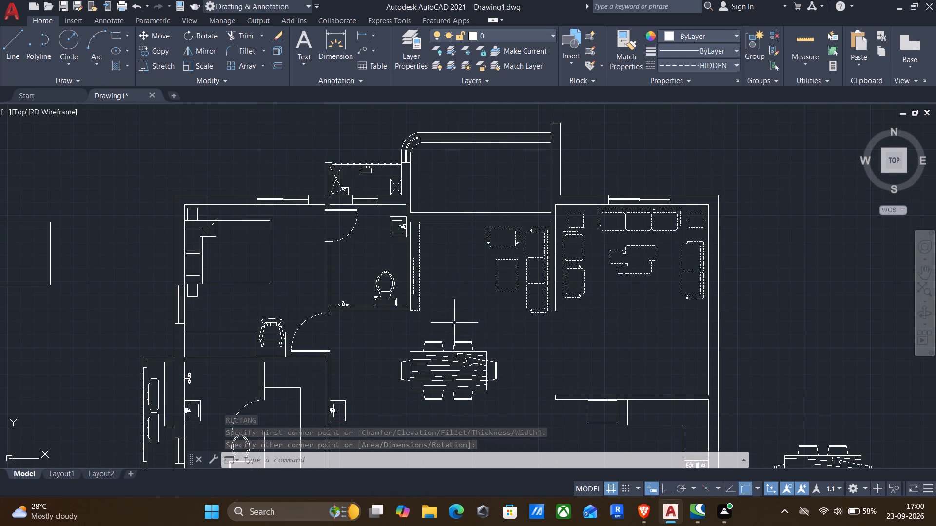
pyautogui.press('Return')
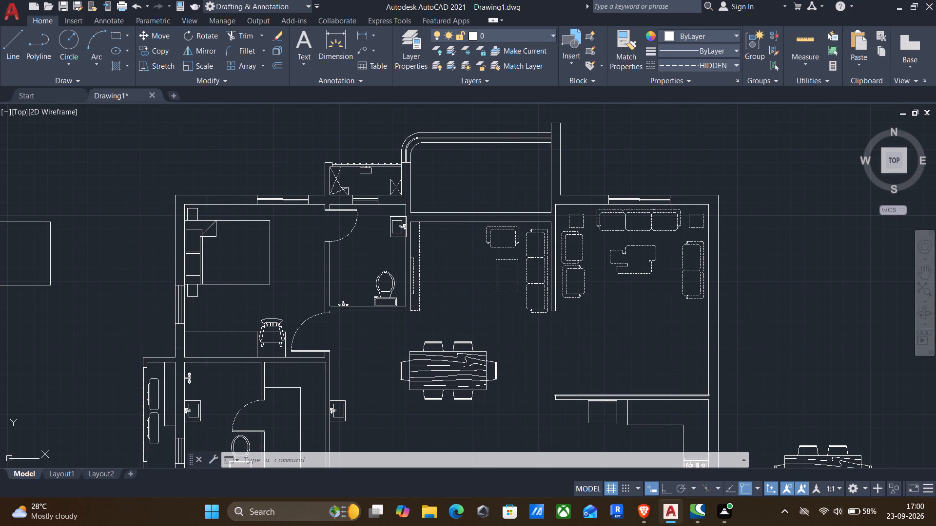
pyautogui.scroll(2, 611, 393)
pyautogui.click(591, 397)
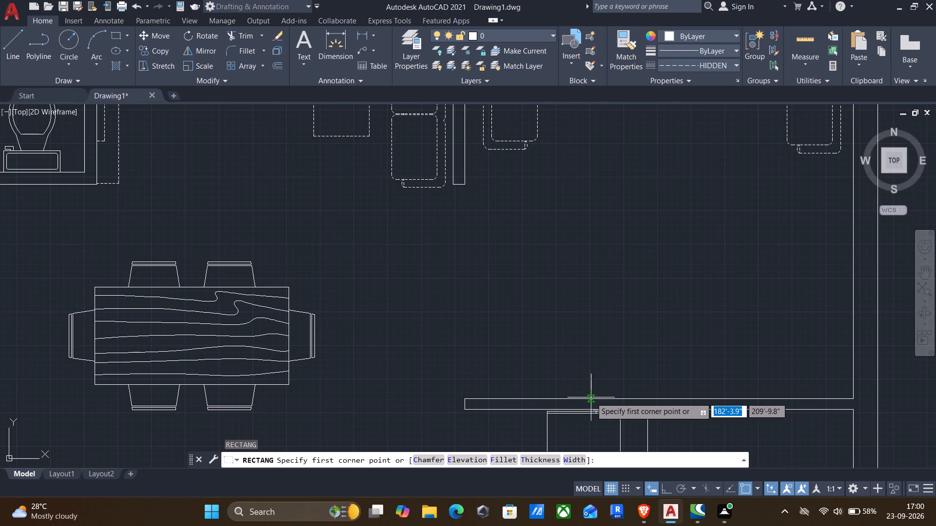
pyautogui.click(702, 378)
# Draw a slimmer rectangle about 2'-0.6" long inside the living room's south wall rectangle, resting on the same wall face.
pyautogui.press('Return')
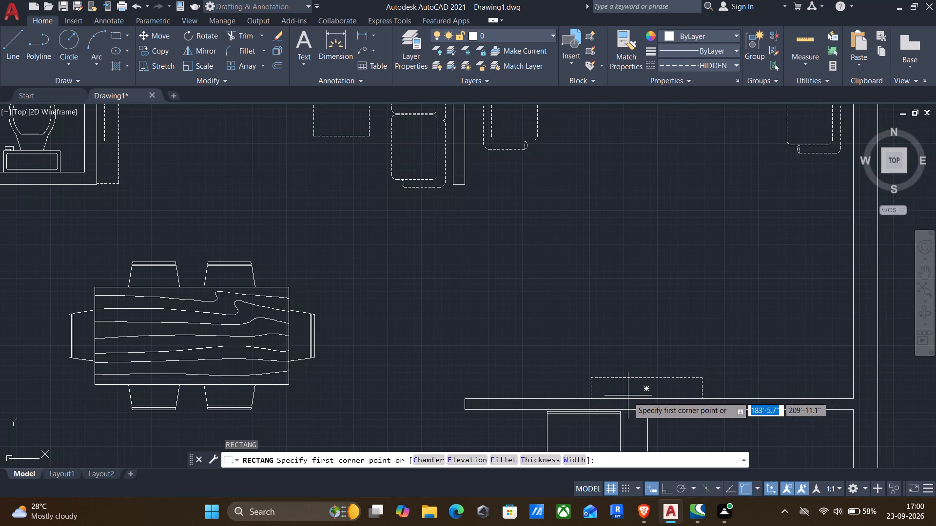
pyautogui.scroll(1, 628, 397)
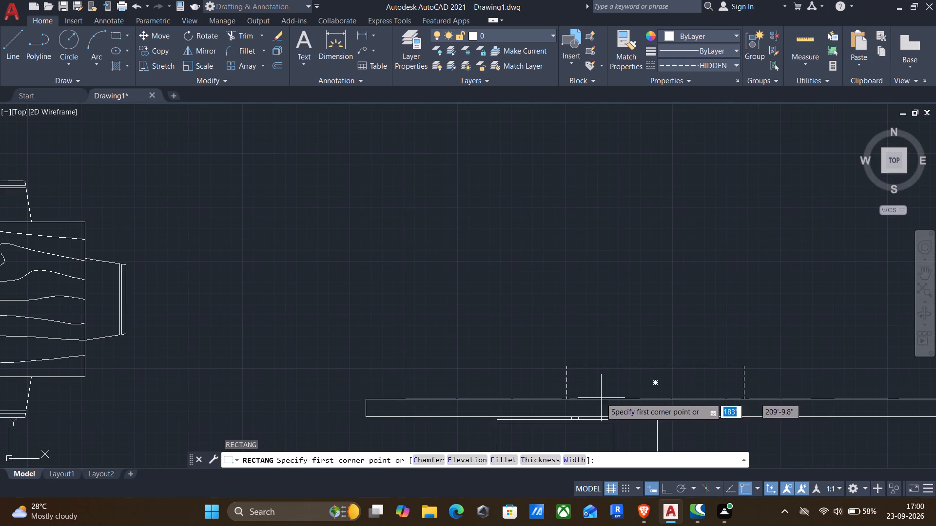
pyautogui.click(601, 399)
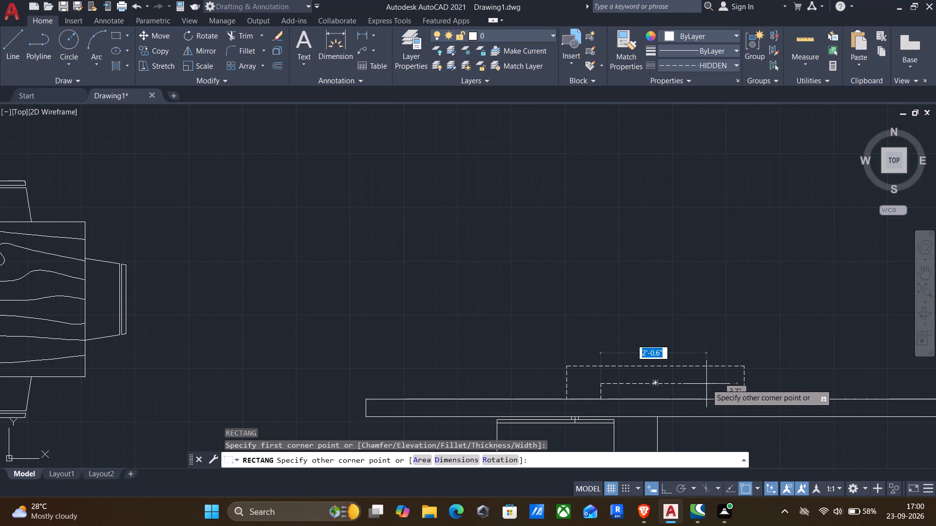
pyautogui.click(707, 386)
pyautogui.scroll(-2, 702, 388)
pyautogui.moveTo(682, 382); pyautogui.dragTo(516, 248, button='middle')
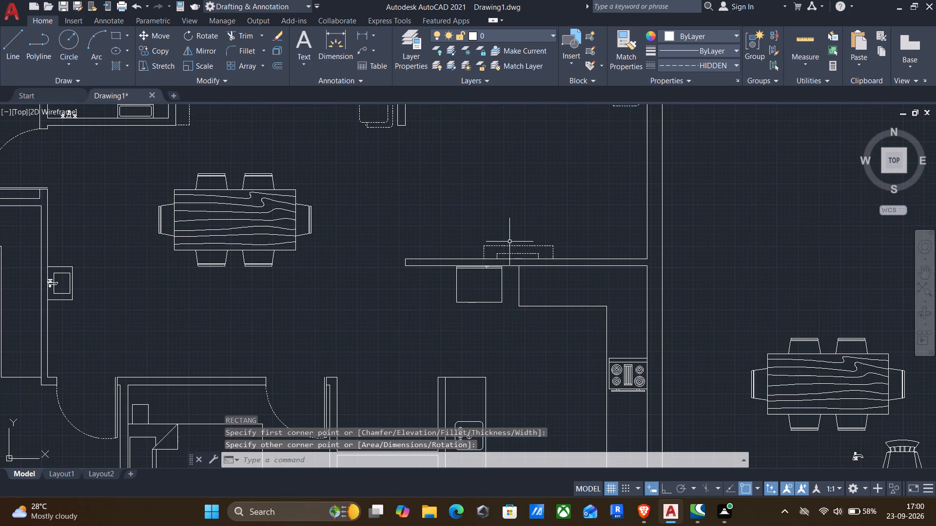
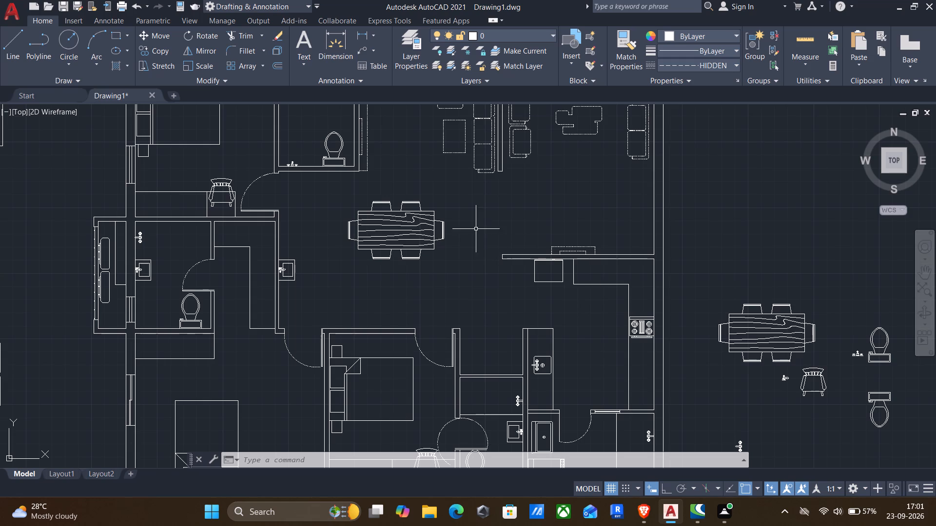
# Rotate the loose armchair above the floor plan freehand about its corner to a diagonal orientation.
pyautogui.moveTo(487, 250); pyautogui.dragTo(490, 273, button='middle')
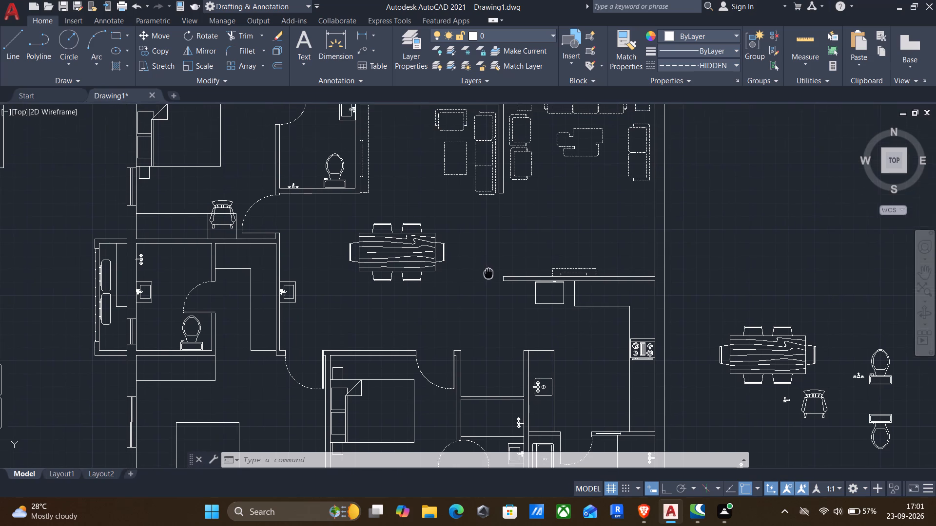
pyautogui.moveTo(490, 273); pyautogui.dragTo(494, 275, button='middle')
pyautogui.scroll(-2, 495, 263)
pyautogui.moveTo(501, 252); pyautogui.dragTo(376, 277, button='middle')
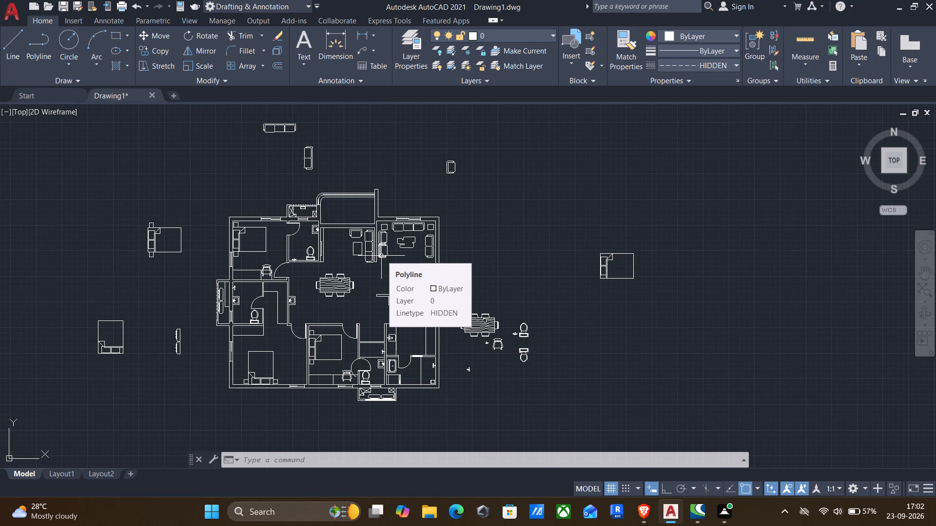
pyautogui.moveTo(271, 233); pyautogui.dragTo(422, 202, button='middle')
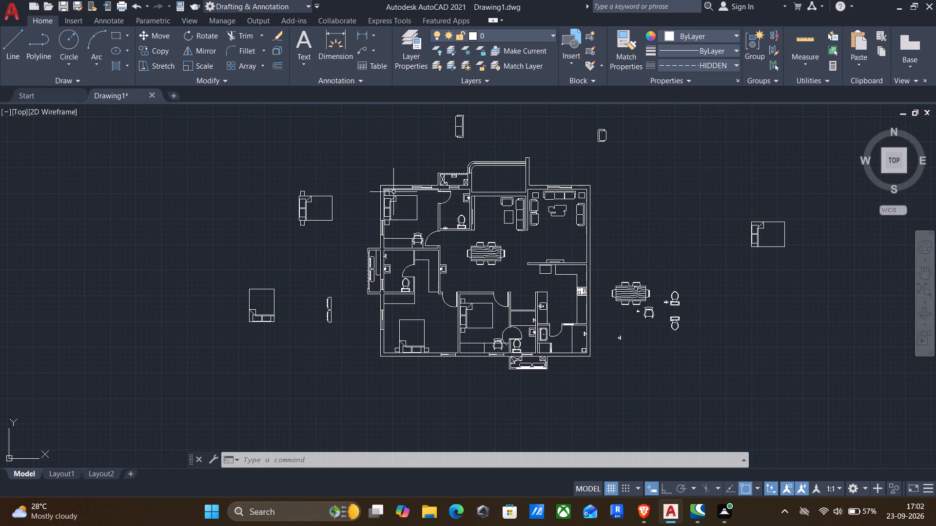
pyautogui.moveTo(381, 216); pyautogui.dragTo(351, 221, button='middle')
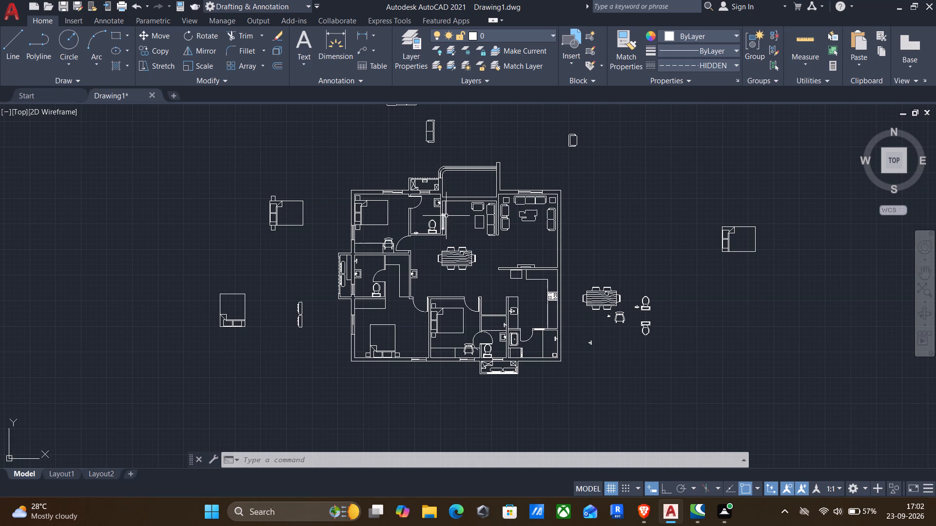
pyautogui.moveTo(504, 200); pyautogui.dragTo(492, 283, button='middle')
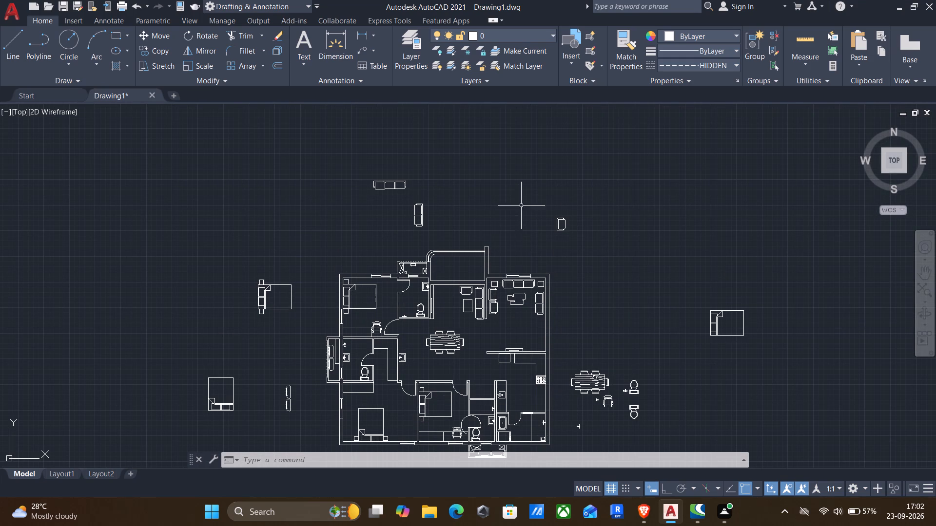
pyautogui.click(526, 194)
pyautogui.click(624, 253)
pyautogui.write('ro')
pyautogui.press('Return')
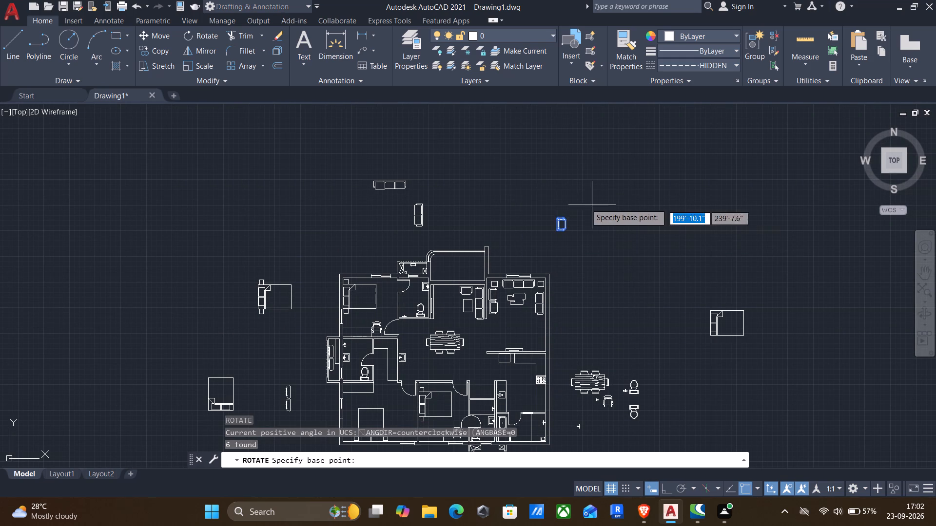
pyautogui.scroll(2, 546, 213)
pyautogui.click(572, 226)
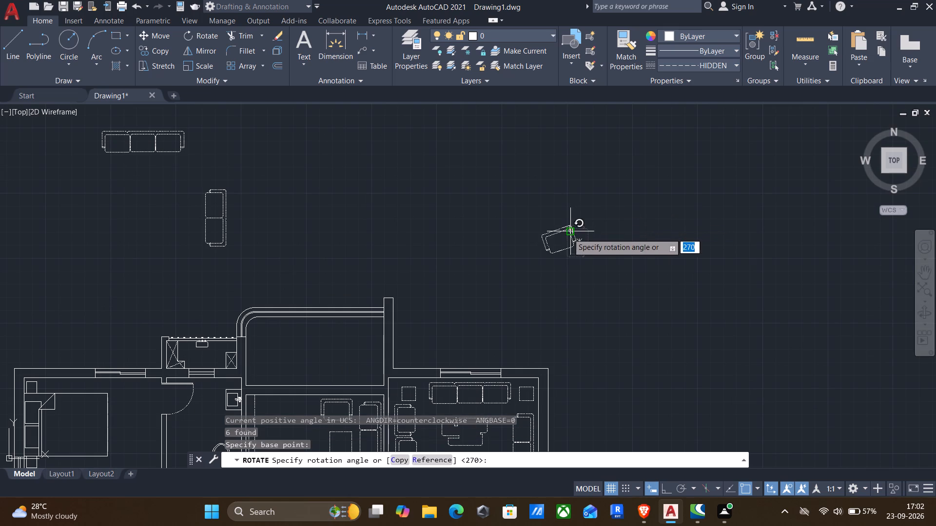
pyautogui.click(611, 168)
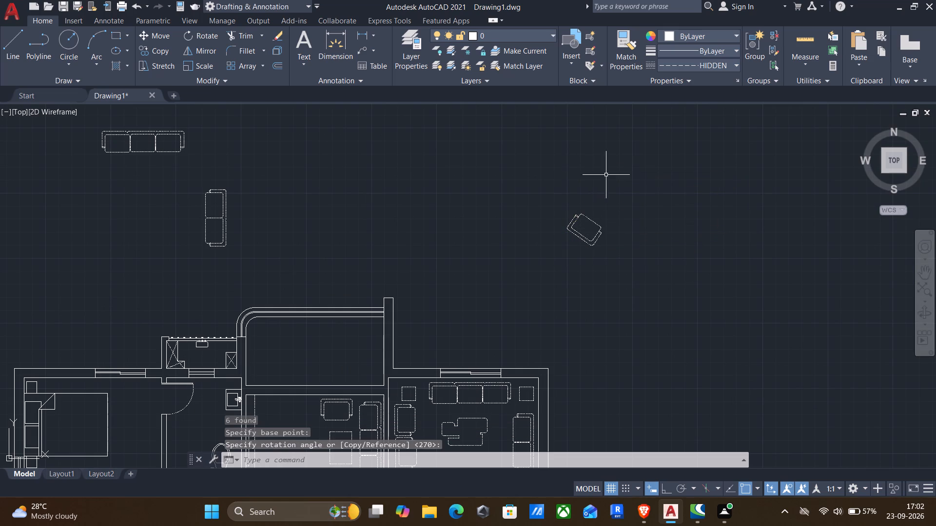
# Mirror the angled armchair across a vertical line just east of it, keeping the original.
pyautogui.click(528, 197)
pyautogui.click(651, 284)
pyautogui.write('mi')
pyautogui.press('Return')
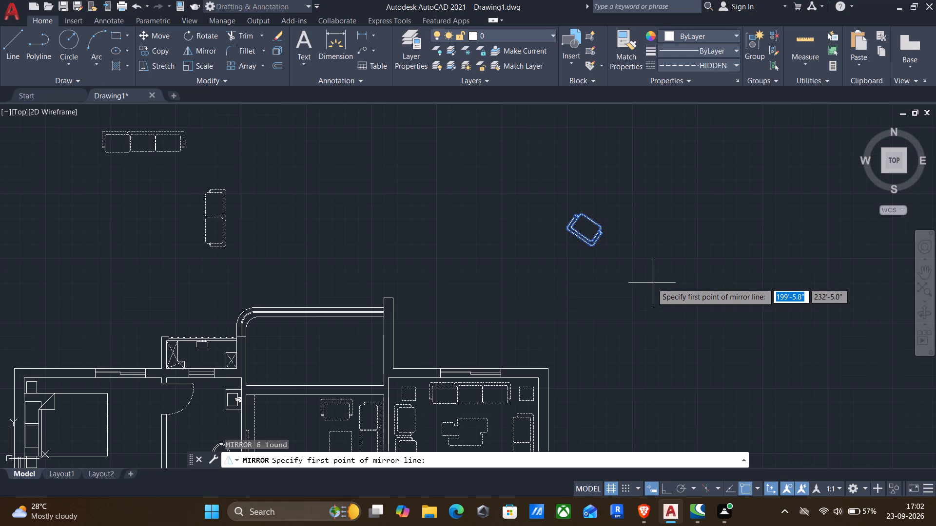
pyautogui.click(630, 207)
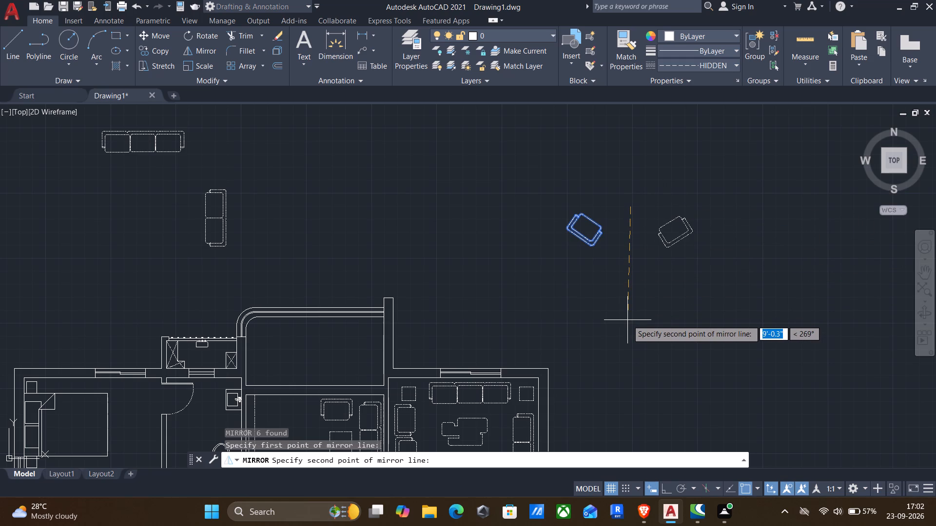
pyautogui.press('F8')
pyautogui.click(622, 347)
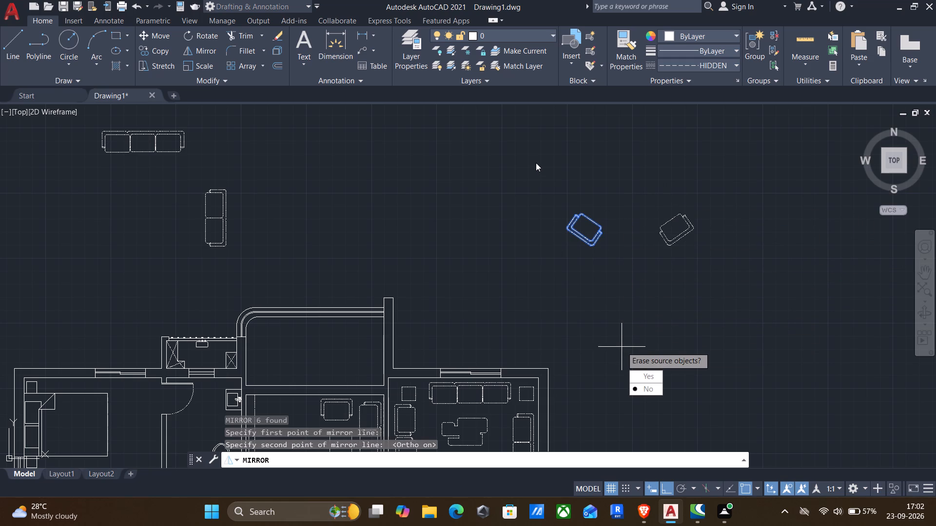
pyautogui.press('Return')
pyautogui.moveTo(622, 347); pyautogui.dragTo(631, 355)
pyautogui.click(743, 389)
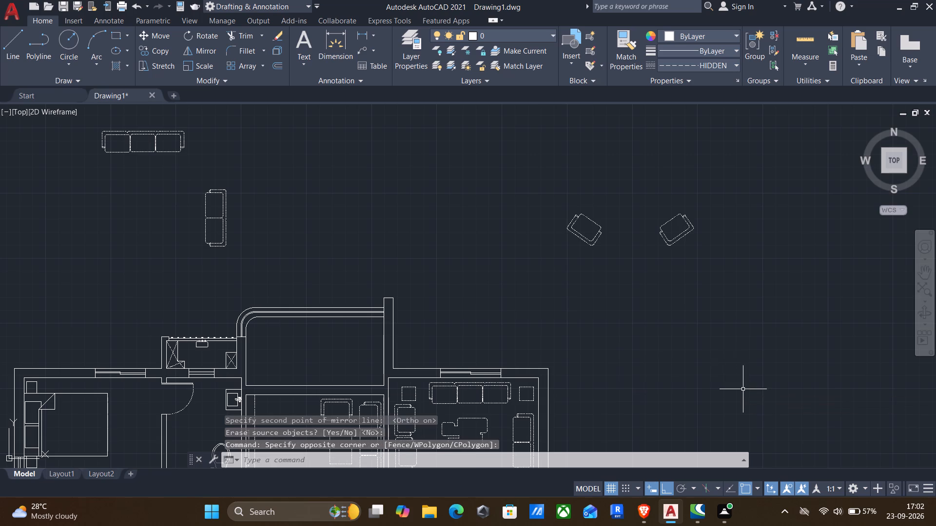
# Copy both angled armchairs together into the curved-corner balcony at the north side of the plan.
pyautogui.moveTo(515, 155); pyautogui.dragTo(527, 171)
pyautogui.click(760, 297)
pyautogui.write('co')
pyautogui.press('Return')
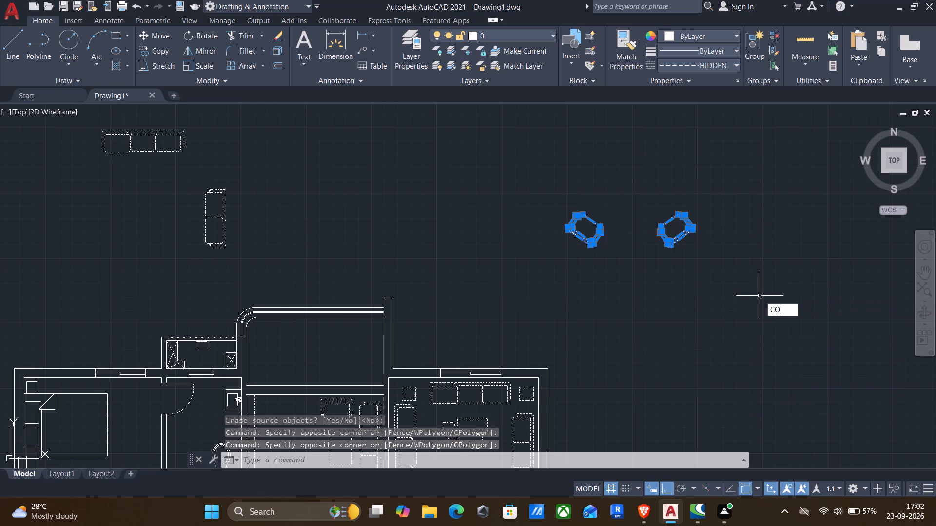
pyautogui.scroll(1, 579, 223)
pyautogui.click(560, 231)
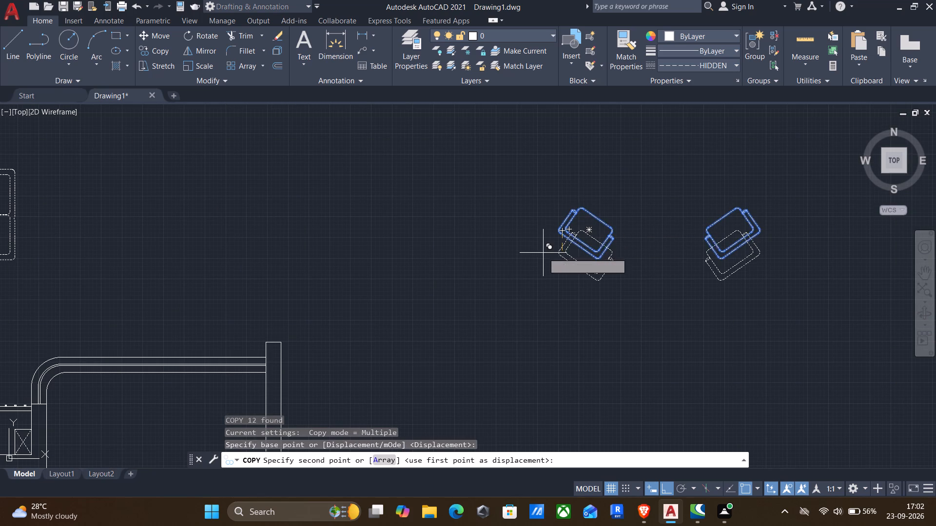
pyautogui.press('F8')
pyautogui.moveTo(531, 316); pyautogui.dragTo(674, 201, button='middle')
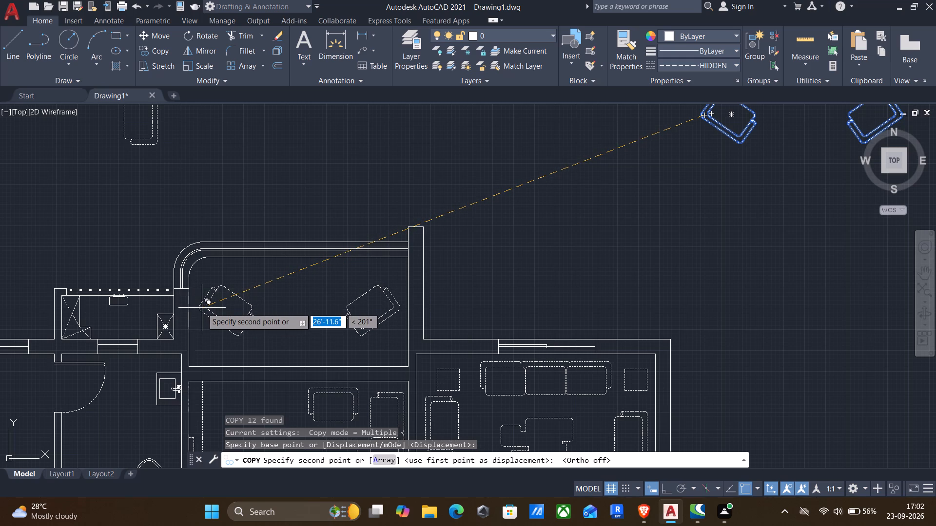
pyautogui.click(200, 308)
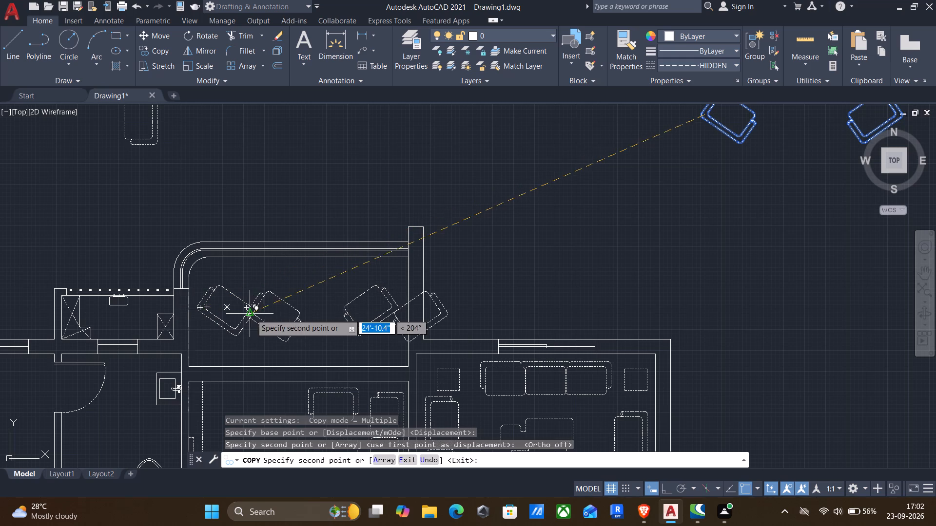
pyautogui.press('Return')
# Move the balcony's east armchair about 1'-2" inward, away from the side wall.
pyautogui.click(314, 280)
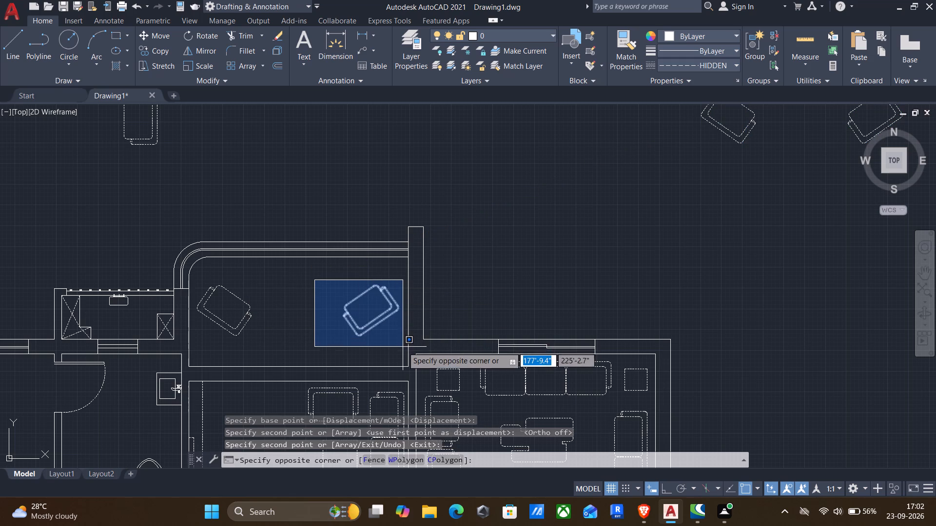
pyautogui.click(398, 352)
pyautogui.press('m')
pyautogui.press('Return')
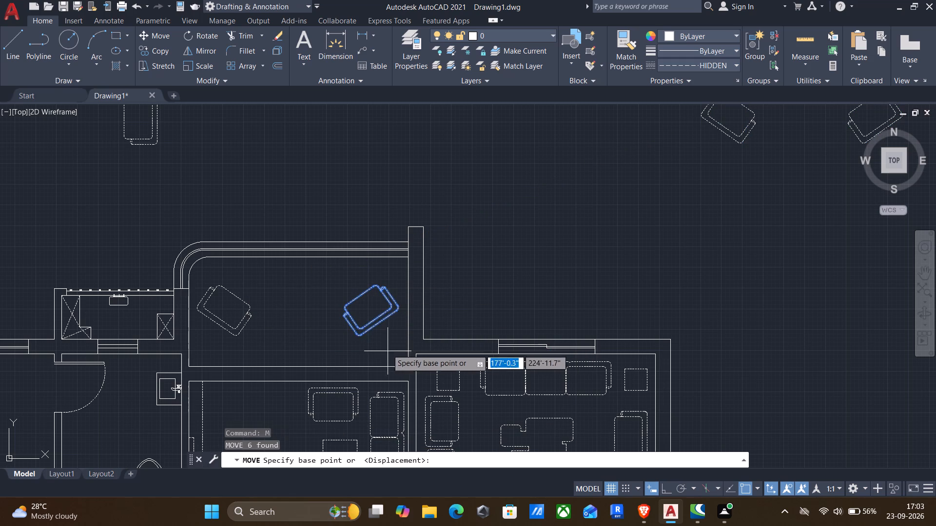
pyautogui.click(401, 310)
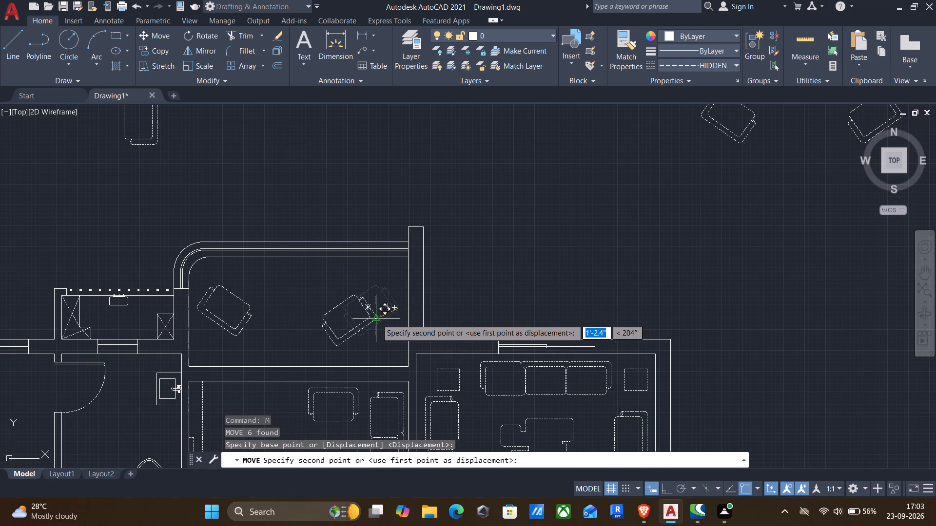
pyautogui.click(376, 319)
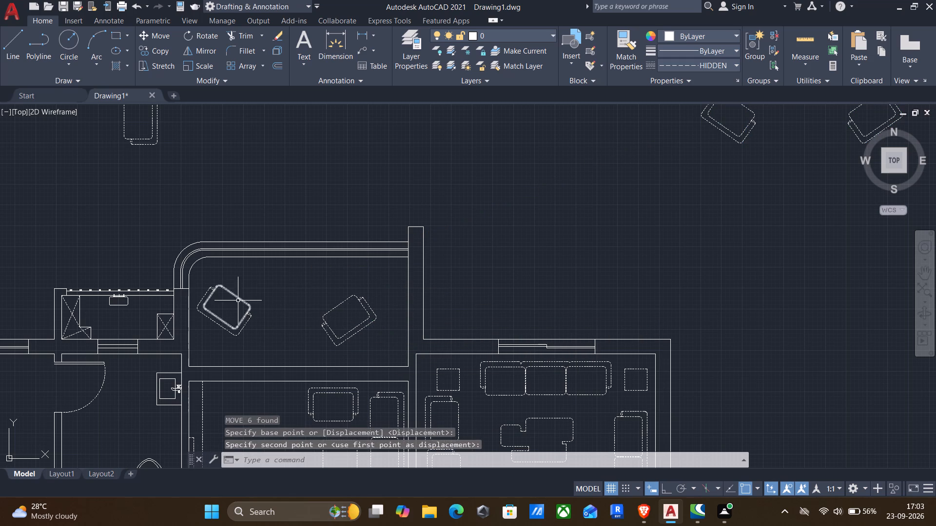
# Move the balcony's west armchair about 1'-6" inward, toward the other armchair.
pyautogui.click(193, 283)
pyautogui.click(269, 350)
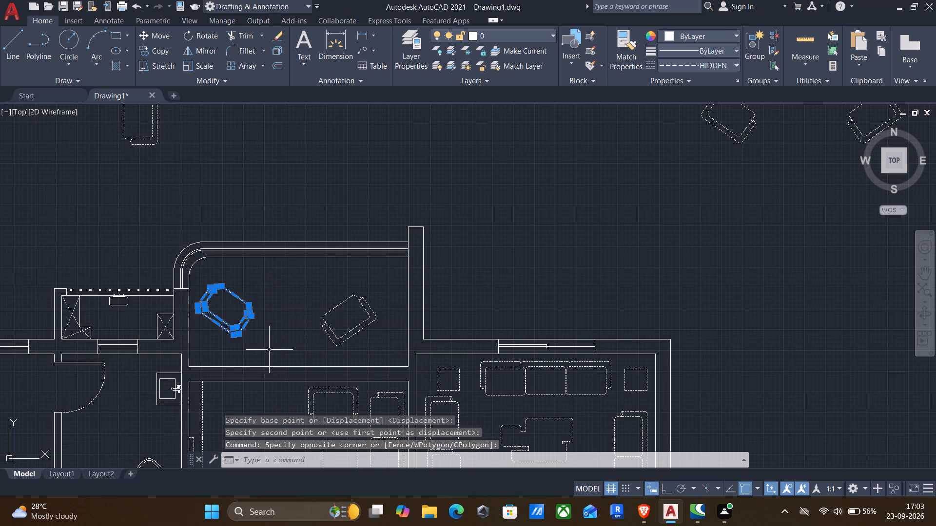
pyautogui.press('m')
pyautogui.press('Return')
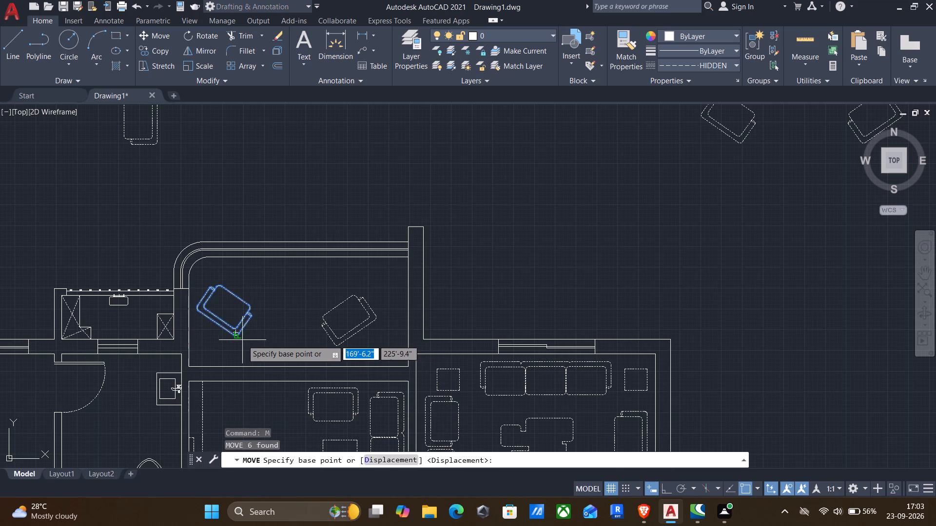
pyautogui.click(240, 340)
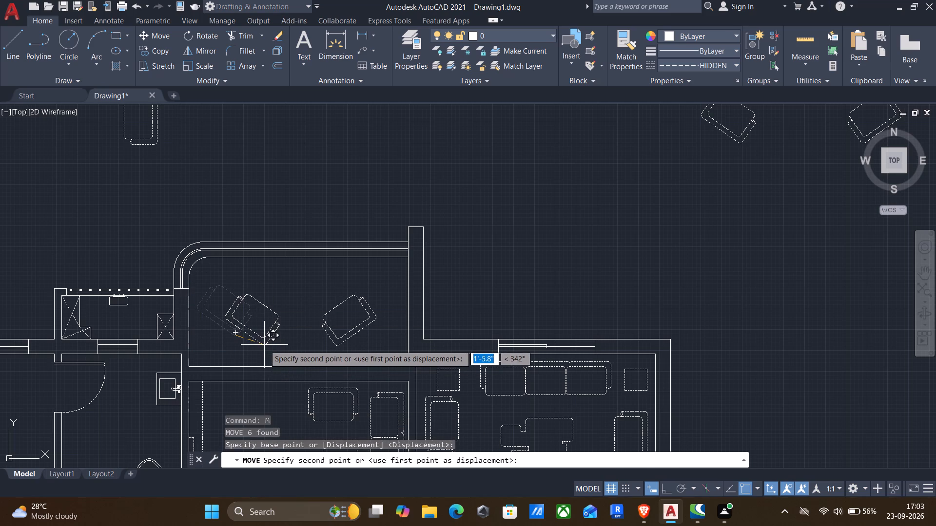
pyautogui.click(264, 345)
# Draw a ByLayer-linetype line across the wall between the balcony and the living area, starting at the wall's midpoint.
pyautogui.moveTo(318, 328); pyautogui.dragTo(418, 297, button='middle')
pyautogui.scroll(-1, 415, 283)
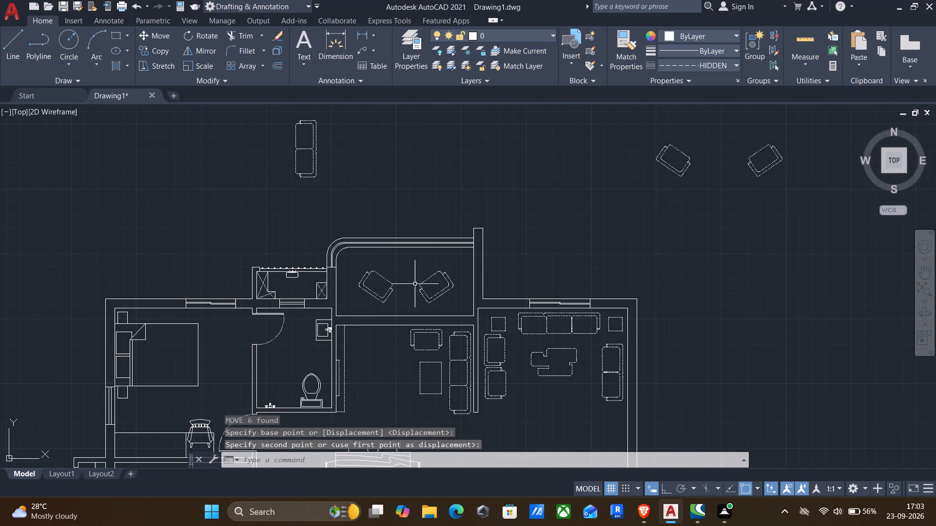
pyautogui.moveTo(414, 285); pyautogui.dragTo(418, 246, button='middle')
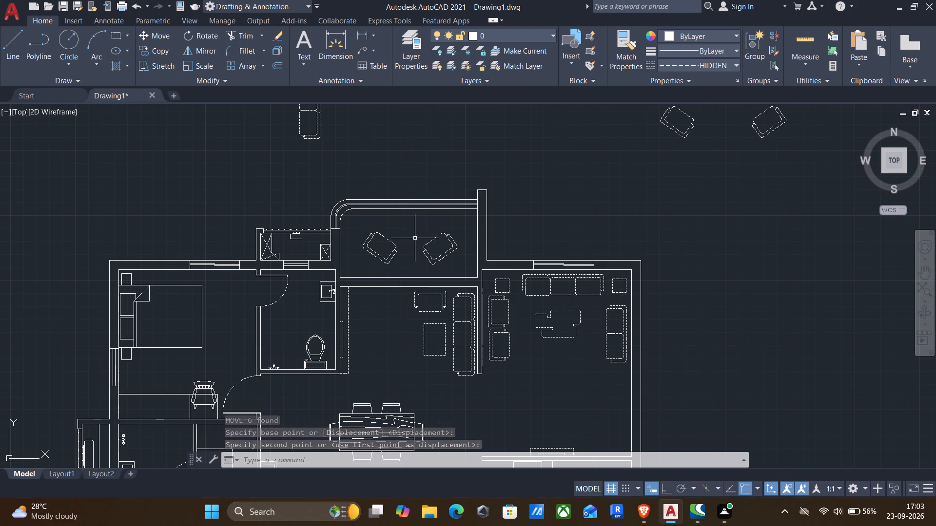
pyautogui.moveTo(417, 263); pyautogui.dragTo(482, 264, button='middle')
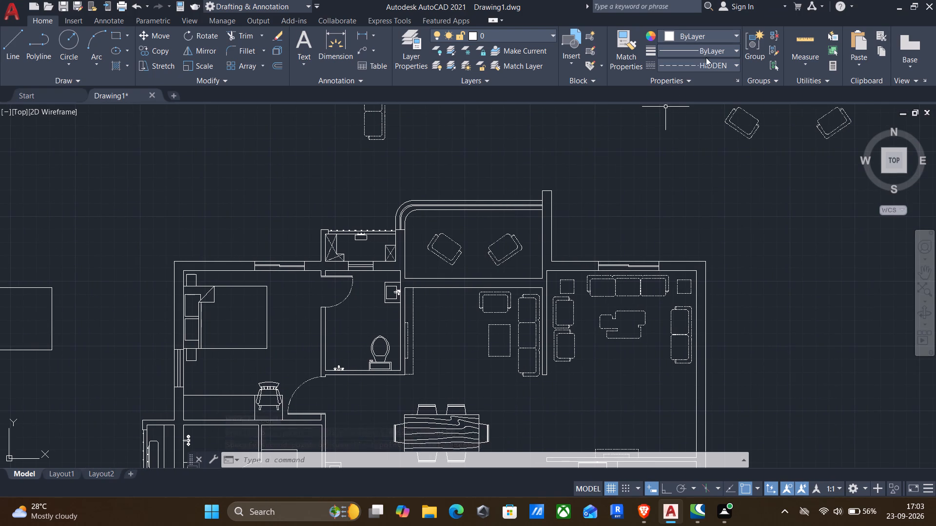
pyautogui.click(710, 62)
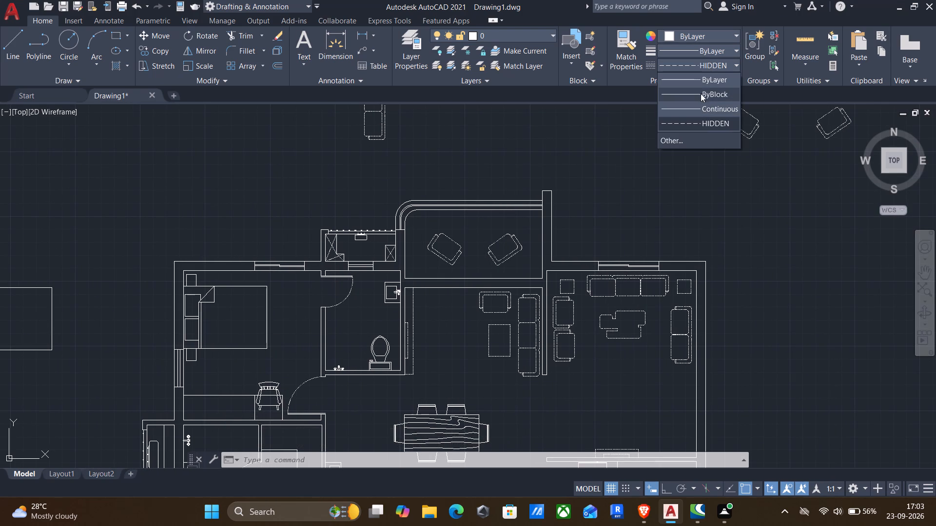
pyautogui.click(701, 78)
pyautogui.press('l')
pyautogui.press('Return')
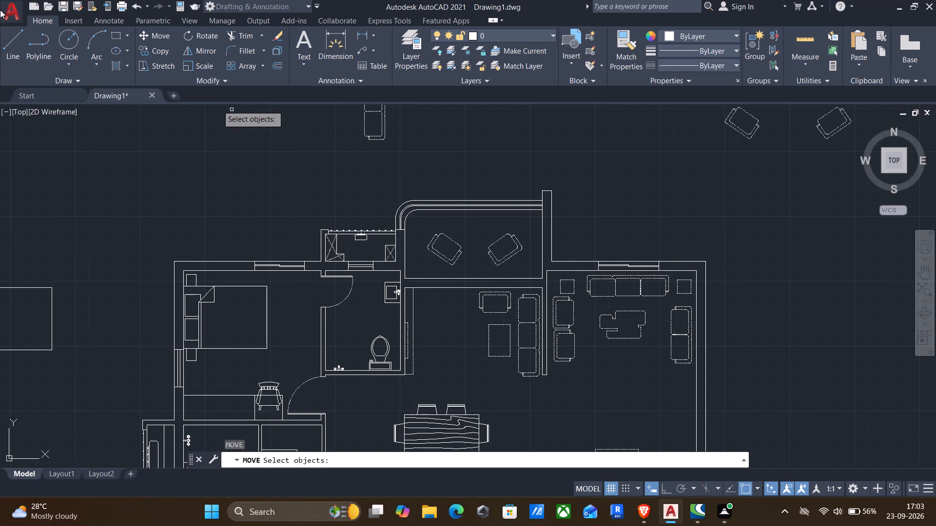
pyautogui.click(23, 40)
pyautogui.scroll(2, 497, 280)
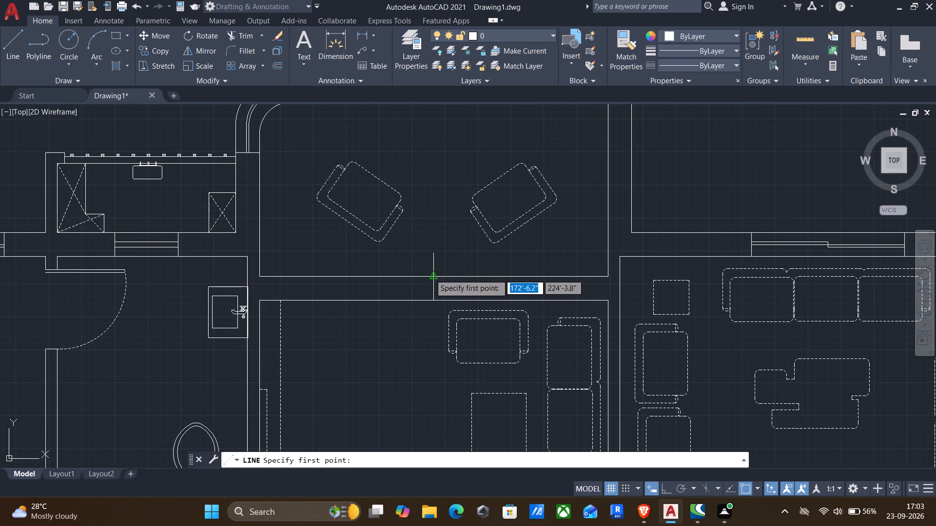
pyautogui.click(433, 274)
pyautogui.click(431, 299)
pyautogui.press('Return')
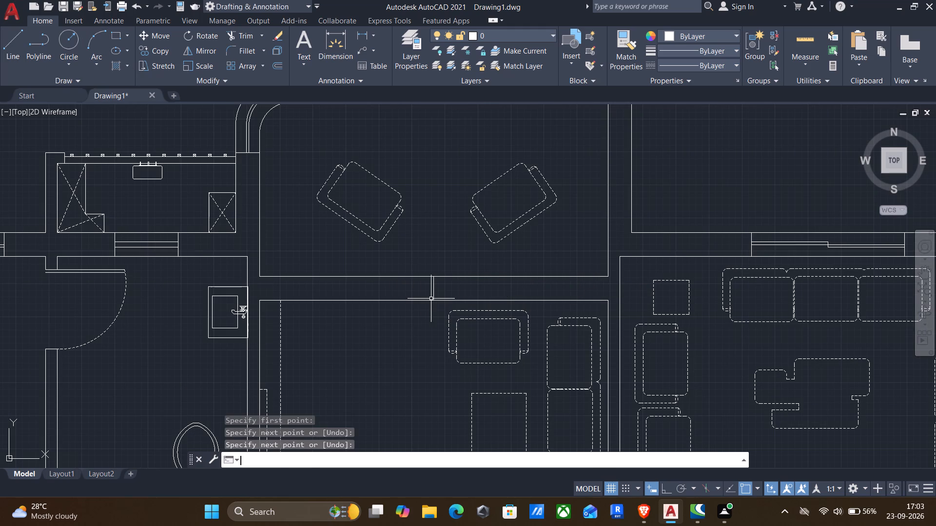
# Offset the short line across the balcony wall 3' toward the east.
pyautogui.press('o')
pyautogui.press('Return')
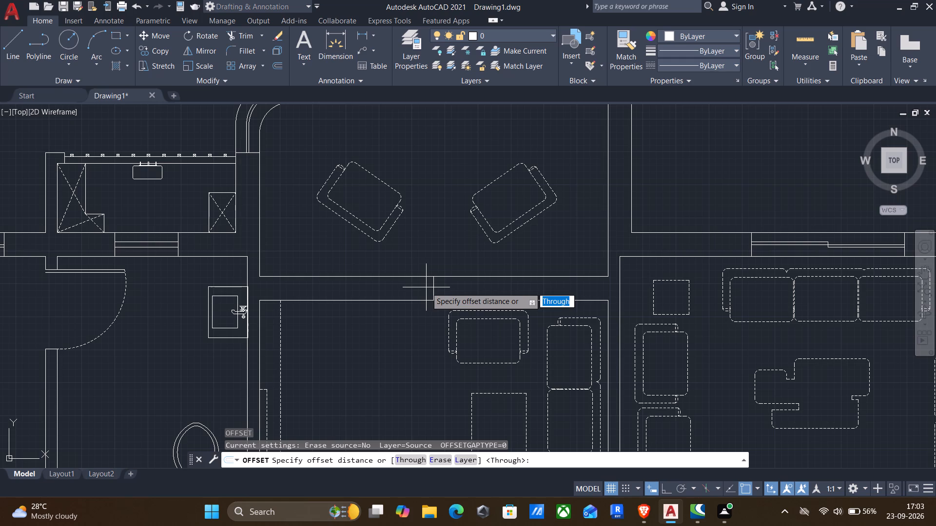
pyautogui.click(434, 287)
pyautogui.click(451, 289)
pyautogui.click(433, 290)
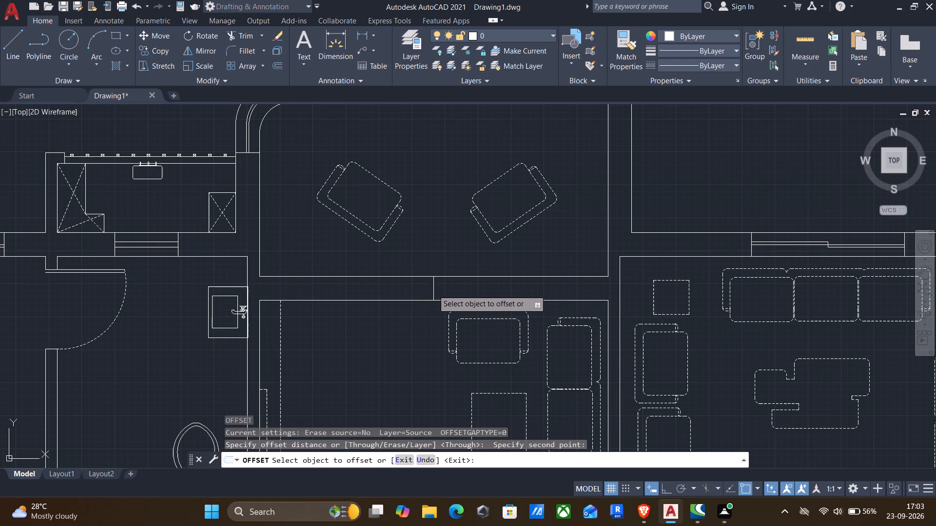
pyautogui.press('3')
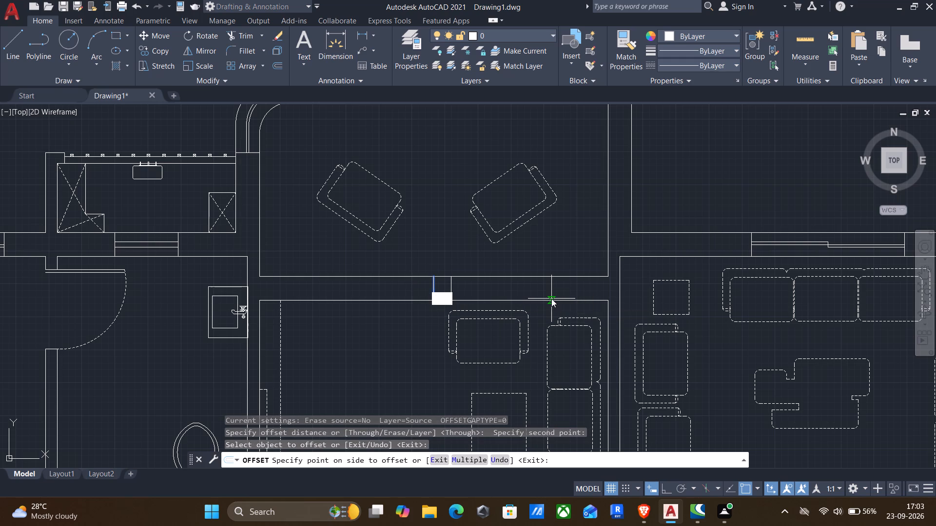
pyautogui.press("'")
pyautogui.press('Return')
# Offset the eastern short line across the balcony wall 6" east, and the wall's midpoint line 3'6" west.
pyautogui.click(529, 296)
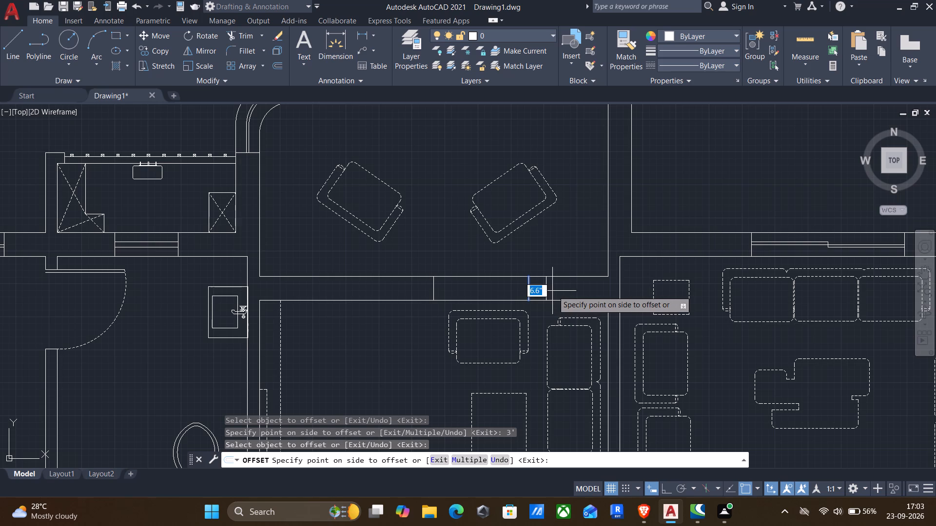
pyautogui.write('6"')
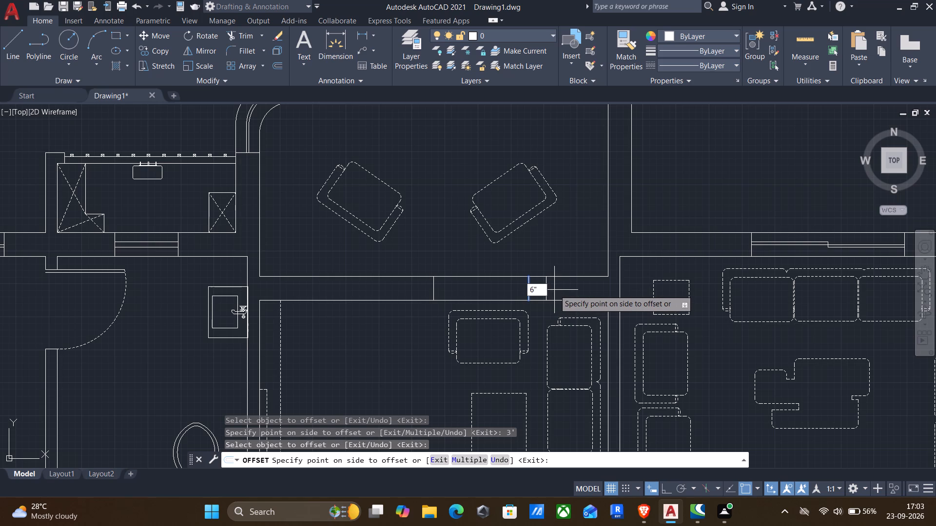
pyautogui.press('Return')
pyautogui.click(433, 289)
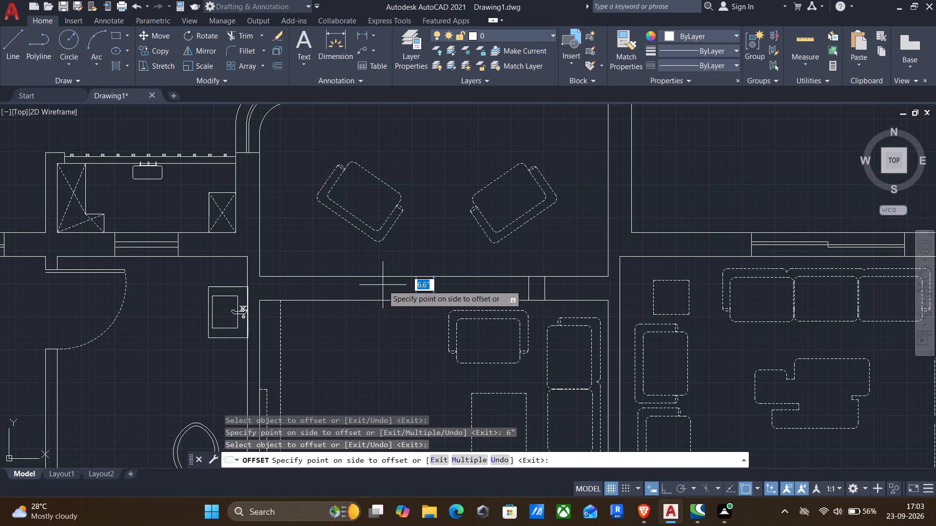
pyautogui.write("3'")
pyautogui.write('6"')
pyautogui.press('Return')
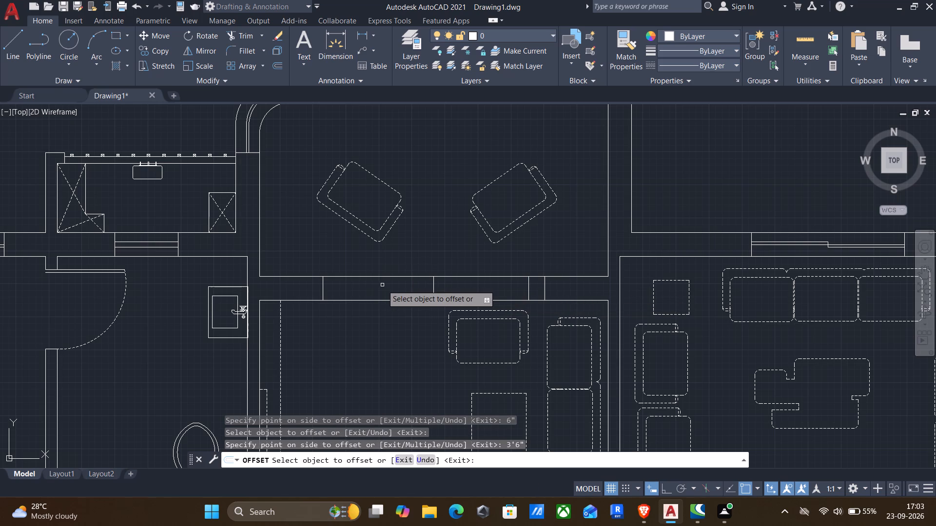
pyautogui.press('Return')
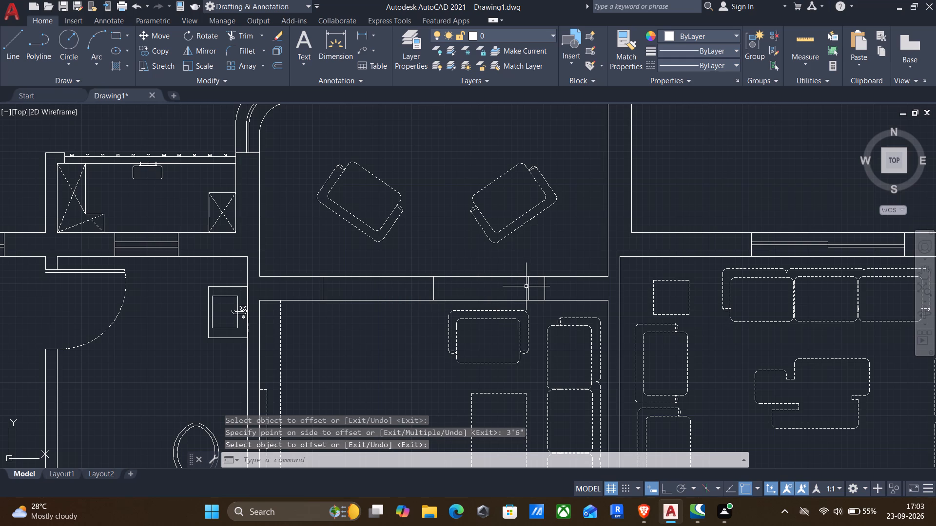
# Delete the midpoint line and the line 3' east of it, leaving the two outer lines as the opening's sides.
pyautogui.click(528, 286)
pyautogui.press('Delete')
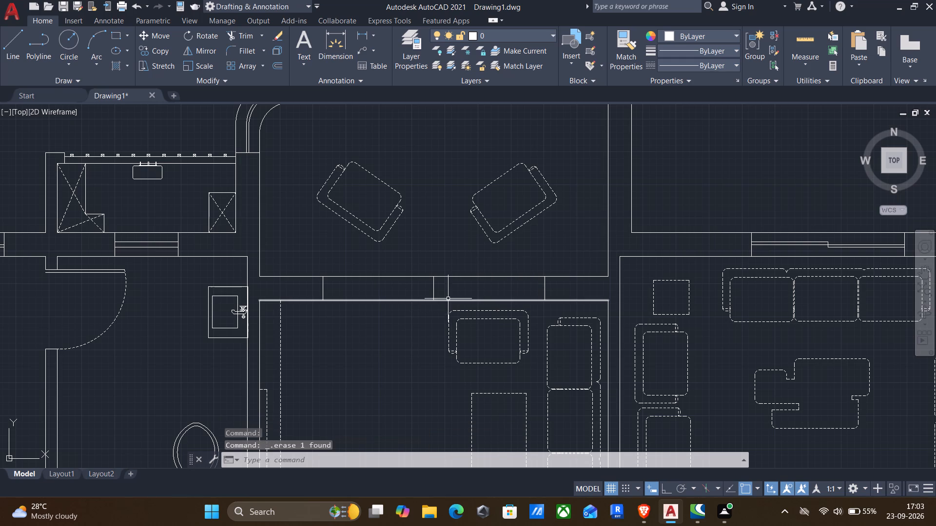
pyautogui.click(434, 289)
pyautogui.press('Delete')
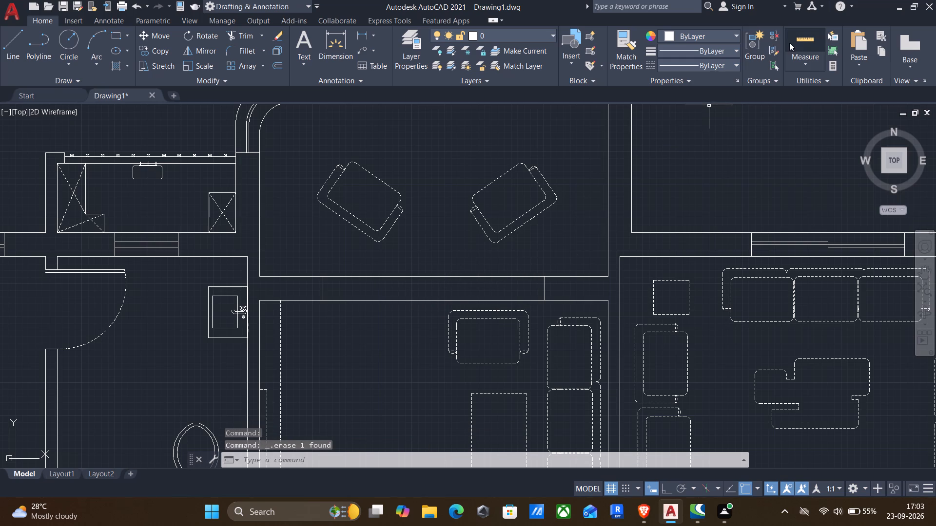
# Measure the distances around the opening in the wall between the balcony and the living area.
pyautogui.moveTo(799, 40); pyautogui.dragTo(804, 36)
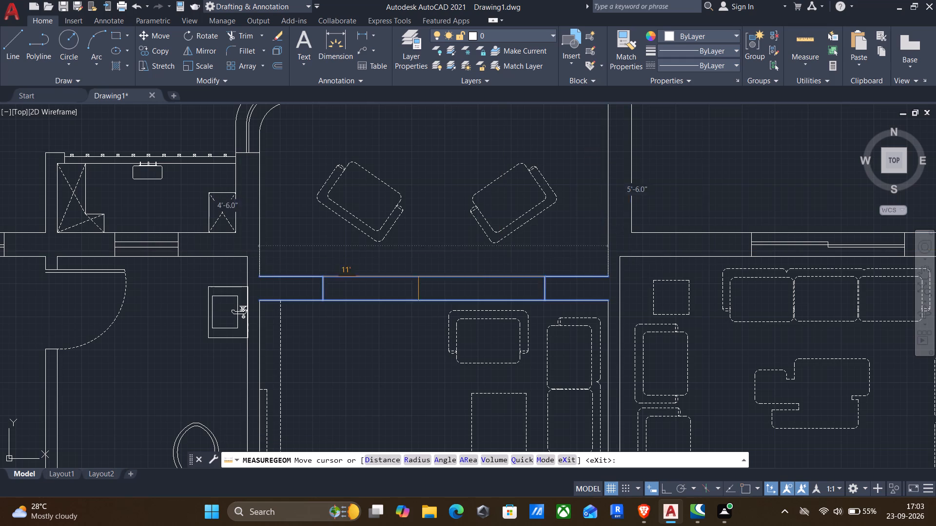
pyautogui.press('Escape')
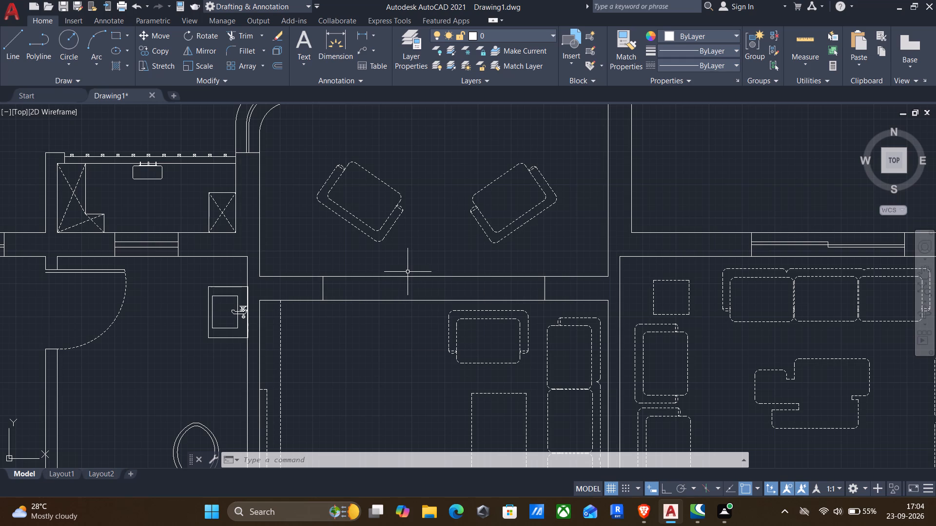
# Offset the opening's west side line 2.3' inward to the east.
pyautogui.press('o')
pyautogui.press('Return')
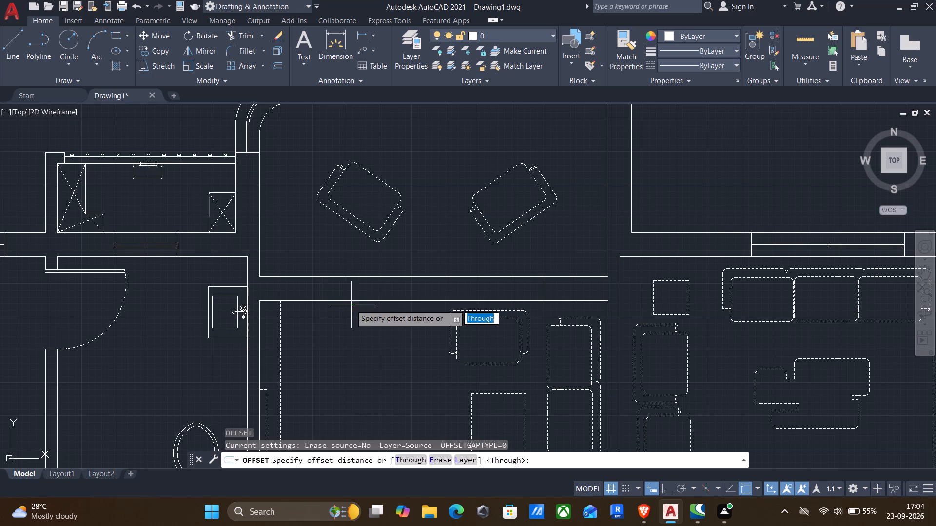
pyautogui.click(318, 285)
pyautogui.click(327, 284)
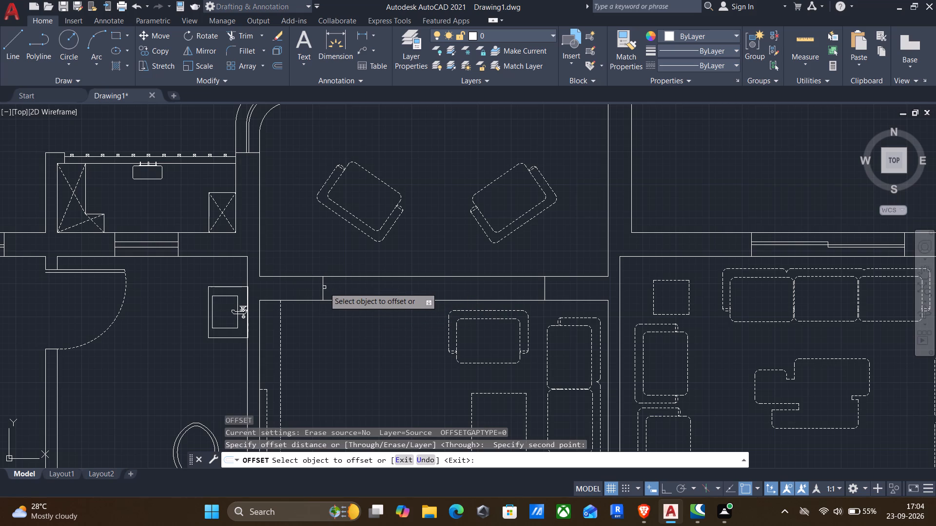
pyautogui.click(323, 289)
pyautogui.write("2.3'")
pyautogui.press('Return')
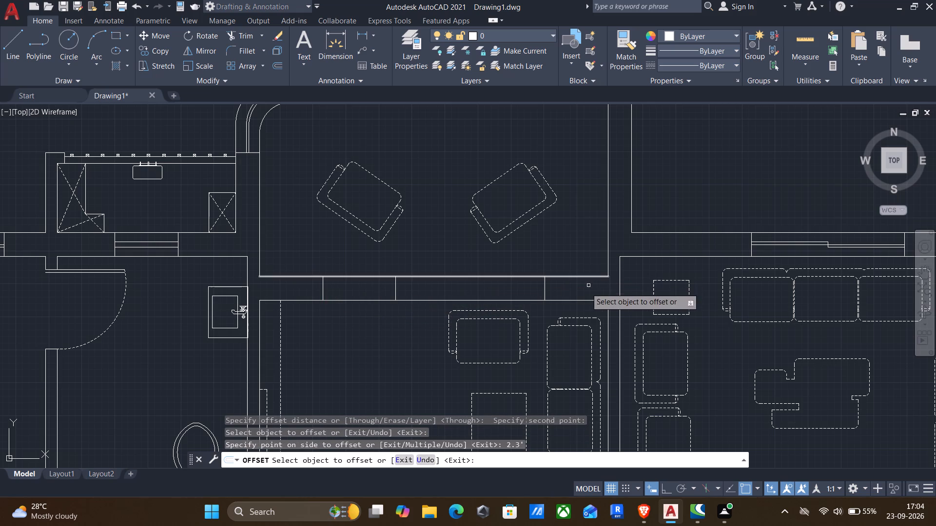
# Offset the opening's east side line 2.3' inward to the west, and delete the stray line offset by 2.
pyautogui.click(543, 291)
pyautogui.press('2')
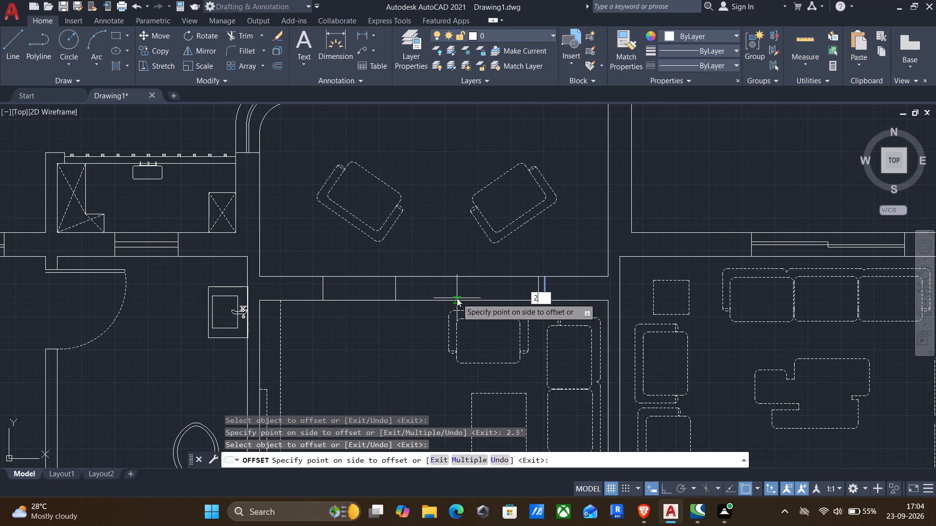
pyautogui.press('Return')
pyautogui.click(545, 298)
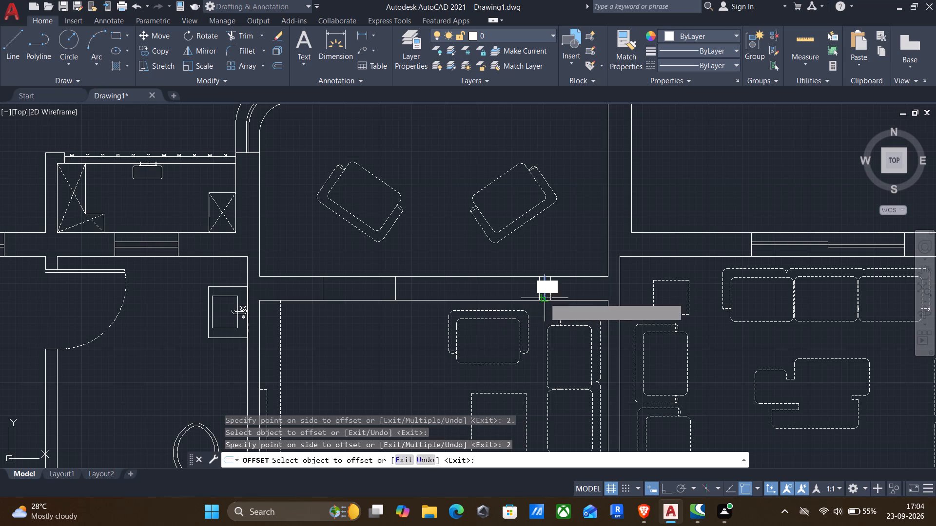
pyautogui.write('2.')
pyautogui.press('3')
pyautogui.press("'")
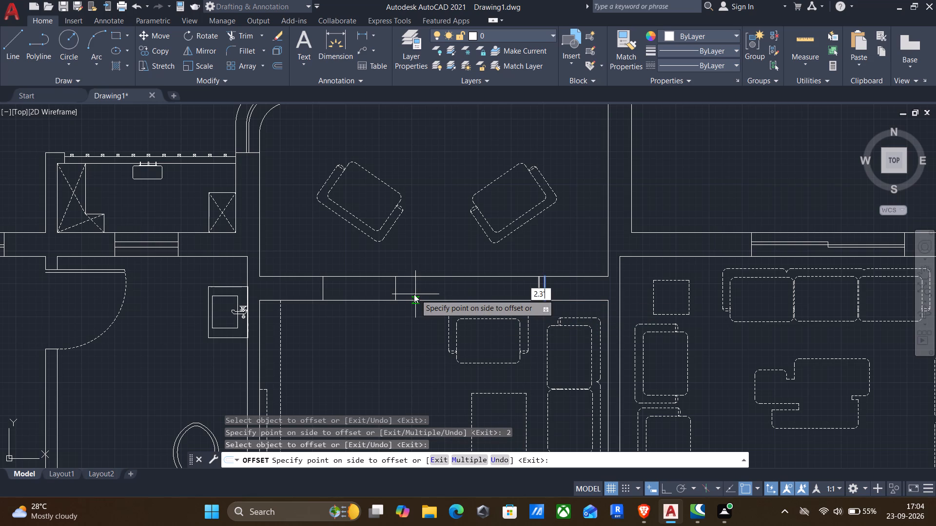
pyautogui.press('Return')
pyautogui.press('Return')
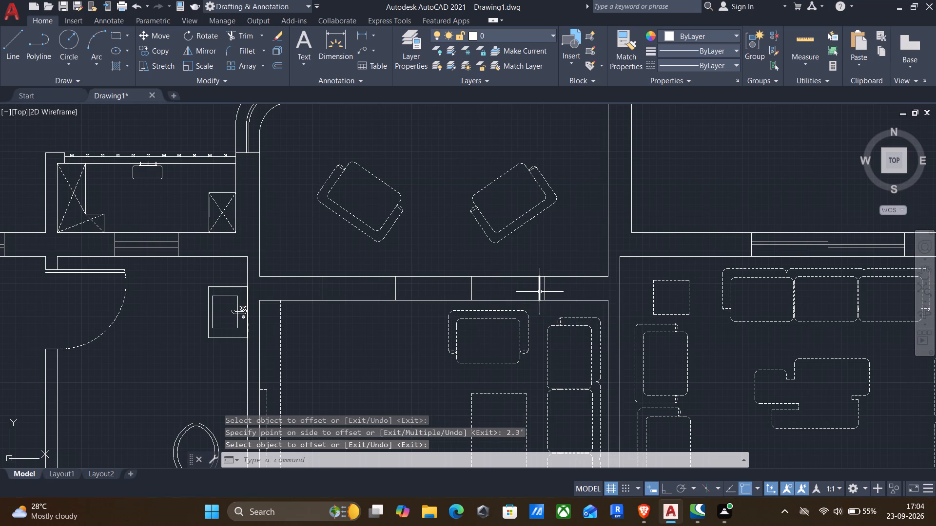
pyautogui.click(541, 293)
pyautogui.press('Delete')
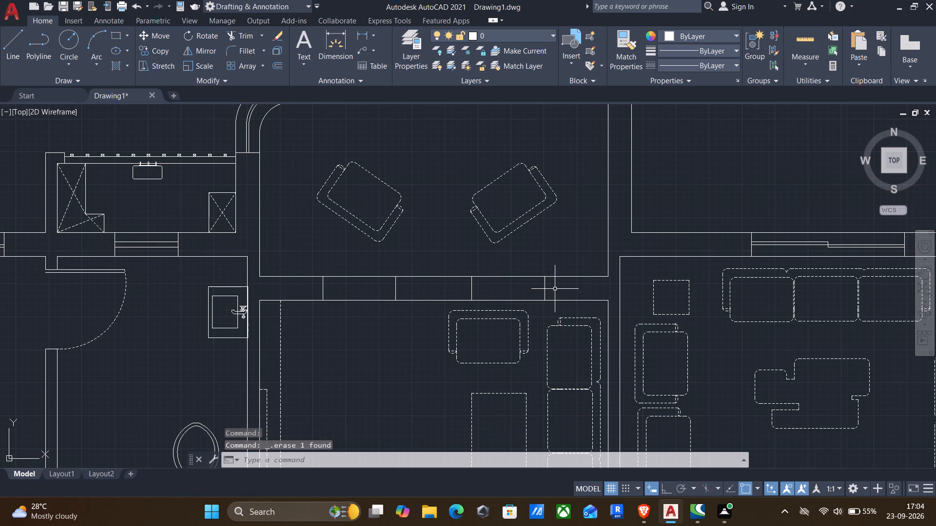
# Measure the width of the opening's middle bay.
pyautogui.click(810, 36)
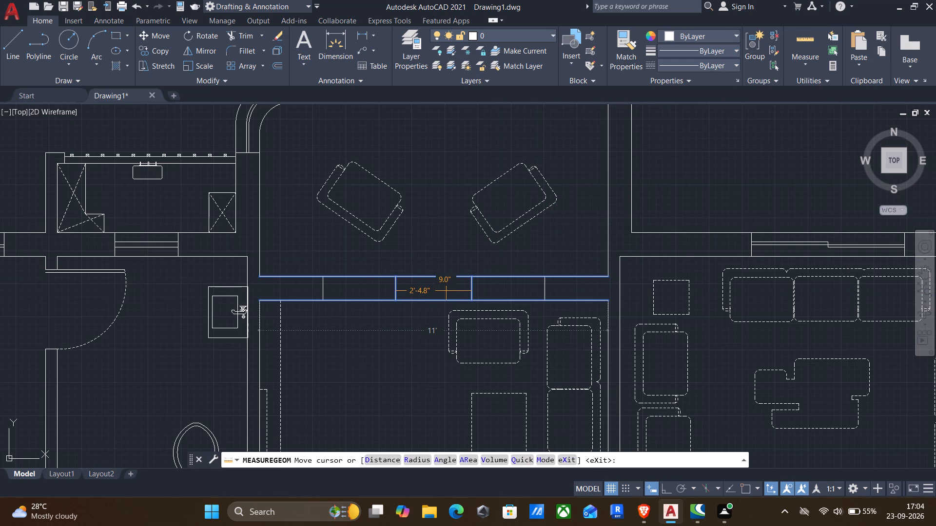
pyautogui.press('Escape')
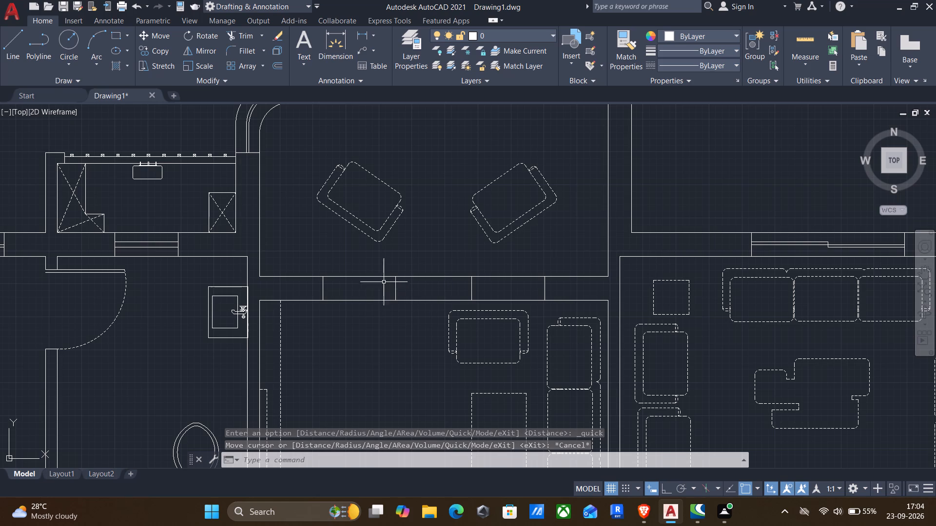
# Draw a horizontal line along the opening's centre, from the midpoint of its west side to the midpoint of its east side.
pyautogui.press('l')
pyautogui.press('Return')
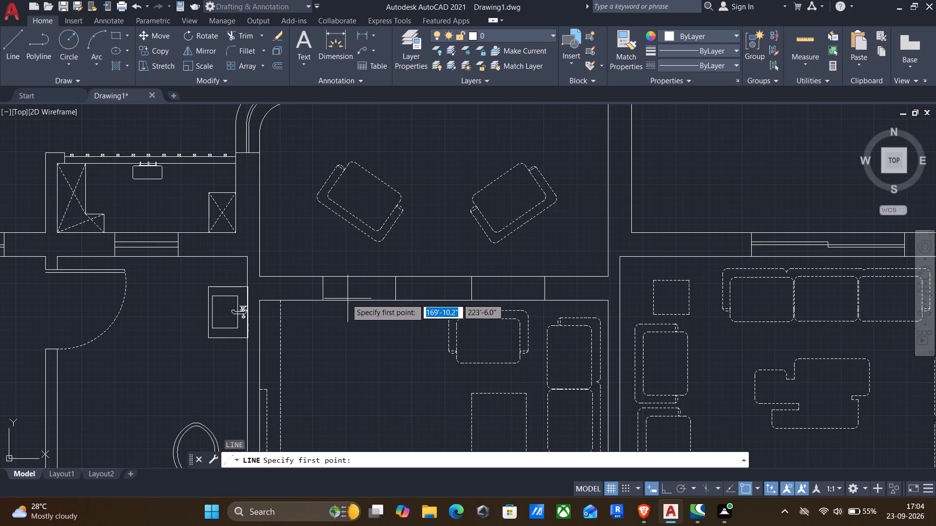
pyautogui.click(324, 290)
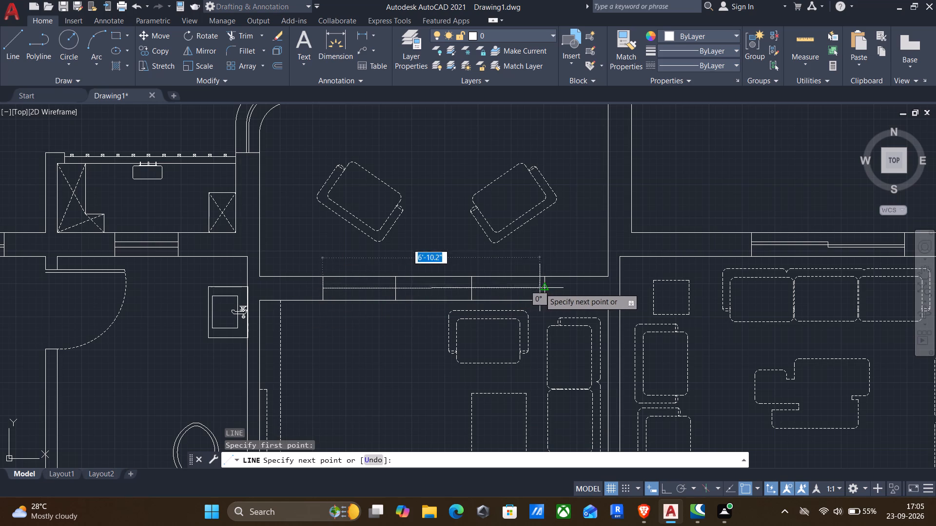
pyautogui.click(543, 289)
pyautogui.press('Return')
# Offset the opening's horizontal centre line 1" to the north and 1" to the south.
pyautogui.press('o')
pyautogui.press('Return')
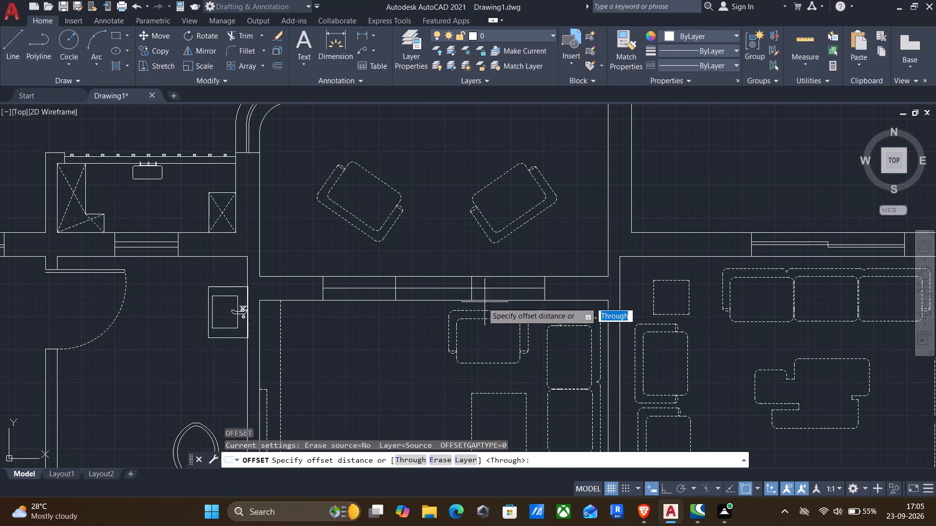
pyautogui.click(465, 298)
pyautogui.click(465, 241)
pyautogui.click(451, 286)
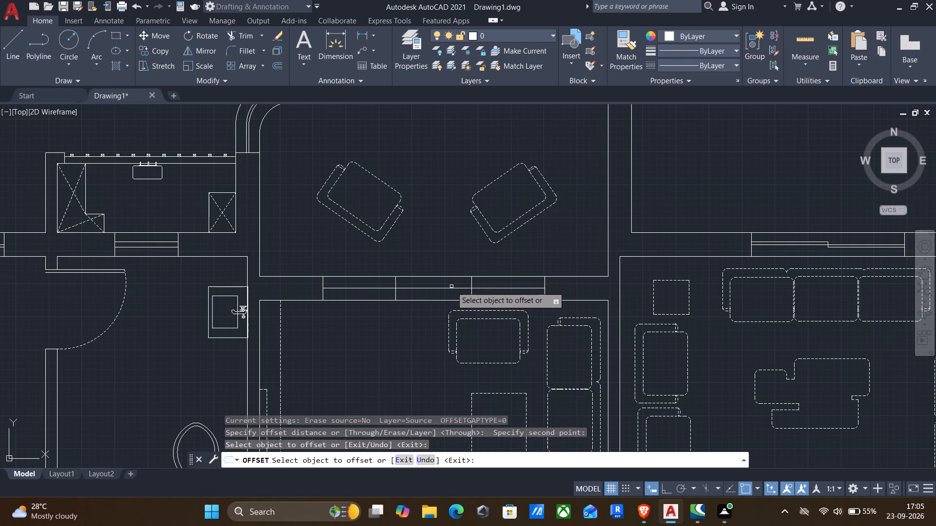
pyautogui.click(448, 288)
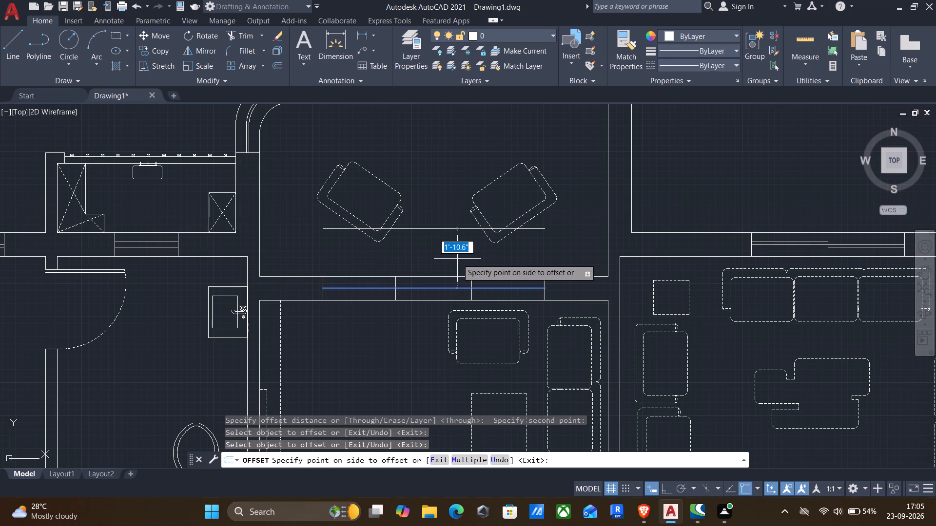
pyautogui.press('1')
pyautogui.hotkey('shift', '"')
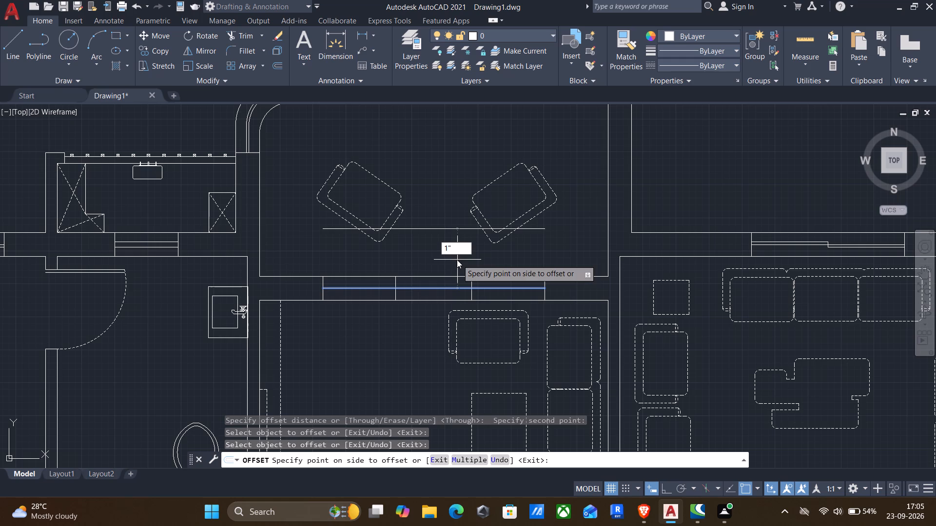
pyautogui.press('Return')
pyautogui.scroll(2, 452, 289)
pyautogui.click(446, 289)
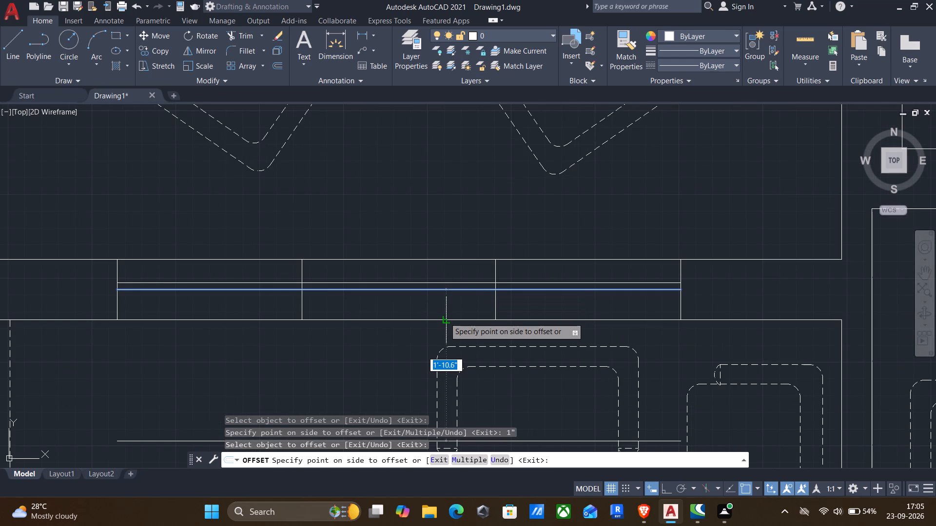
pyautogui.write('1"')
pyautogui.press('Return')
pyautogui.scroll(-1, 443, 319)
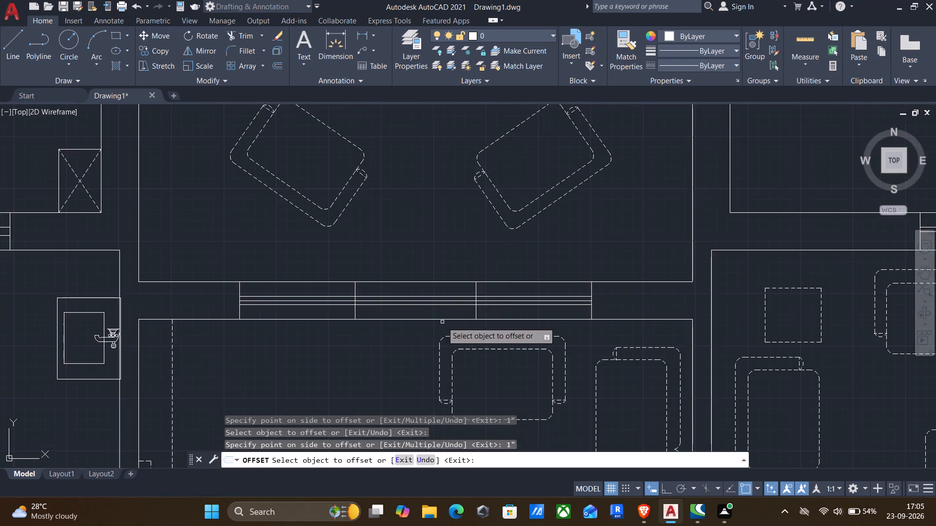
pyautogui.moveTo(442, 322); pyautogui.dragTo(503, 281, button='middle')
pyautogui.press('Return')
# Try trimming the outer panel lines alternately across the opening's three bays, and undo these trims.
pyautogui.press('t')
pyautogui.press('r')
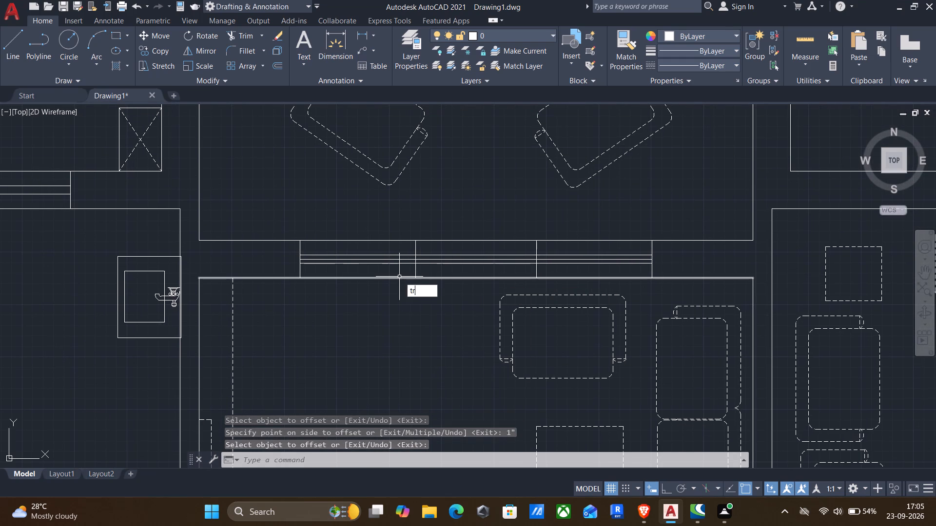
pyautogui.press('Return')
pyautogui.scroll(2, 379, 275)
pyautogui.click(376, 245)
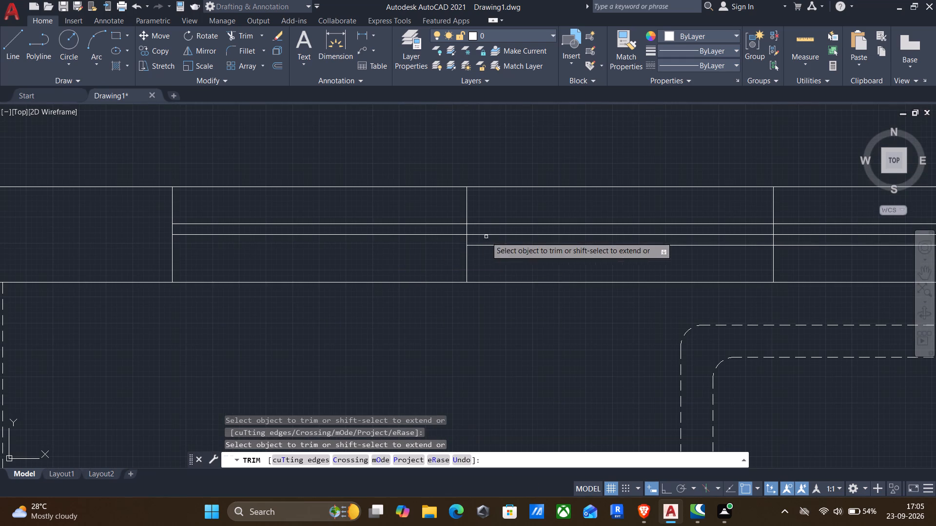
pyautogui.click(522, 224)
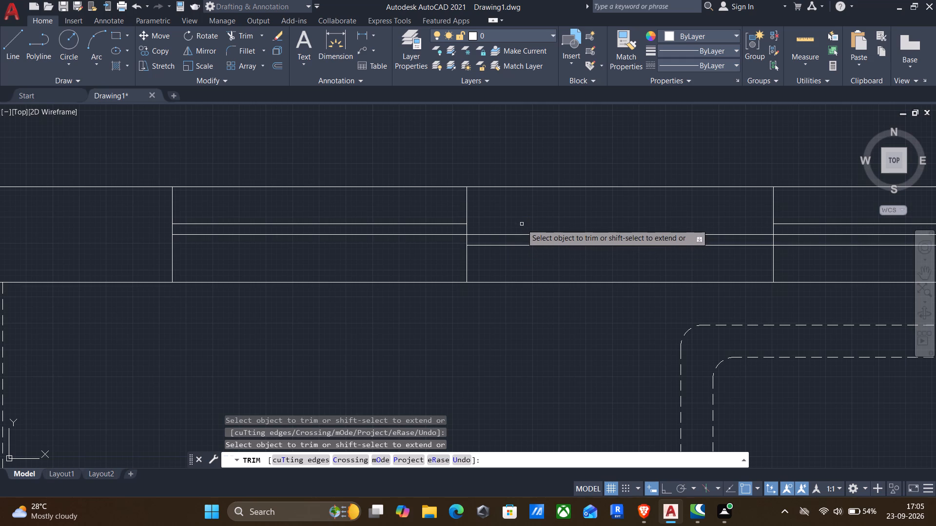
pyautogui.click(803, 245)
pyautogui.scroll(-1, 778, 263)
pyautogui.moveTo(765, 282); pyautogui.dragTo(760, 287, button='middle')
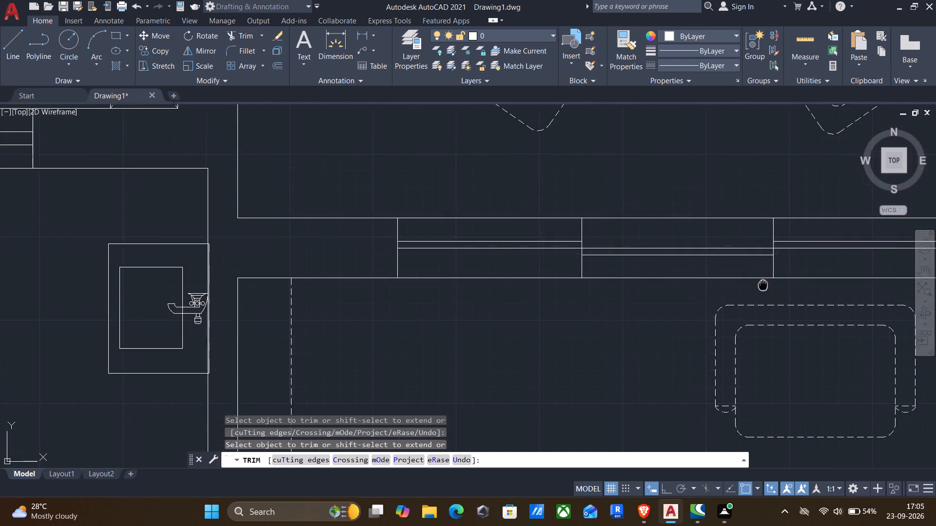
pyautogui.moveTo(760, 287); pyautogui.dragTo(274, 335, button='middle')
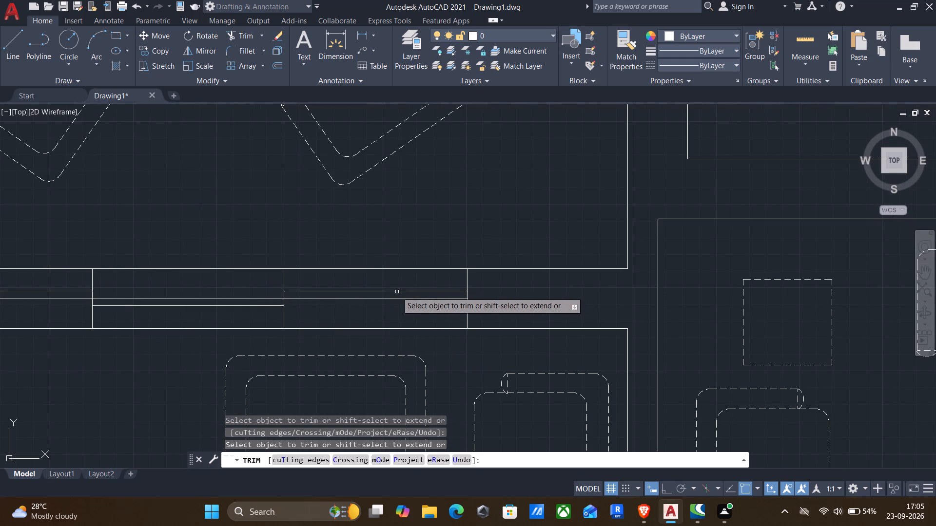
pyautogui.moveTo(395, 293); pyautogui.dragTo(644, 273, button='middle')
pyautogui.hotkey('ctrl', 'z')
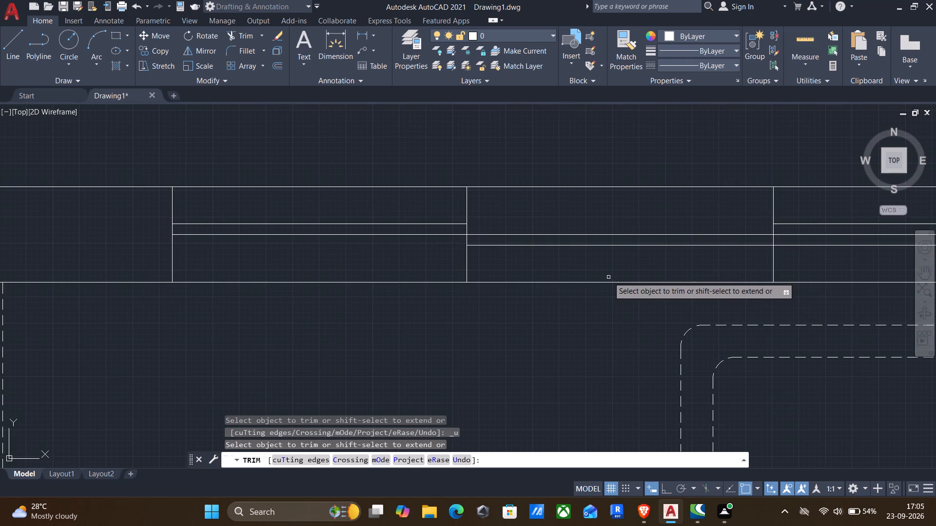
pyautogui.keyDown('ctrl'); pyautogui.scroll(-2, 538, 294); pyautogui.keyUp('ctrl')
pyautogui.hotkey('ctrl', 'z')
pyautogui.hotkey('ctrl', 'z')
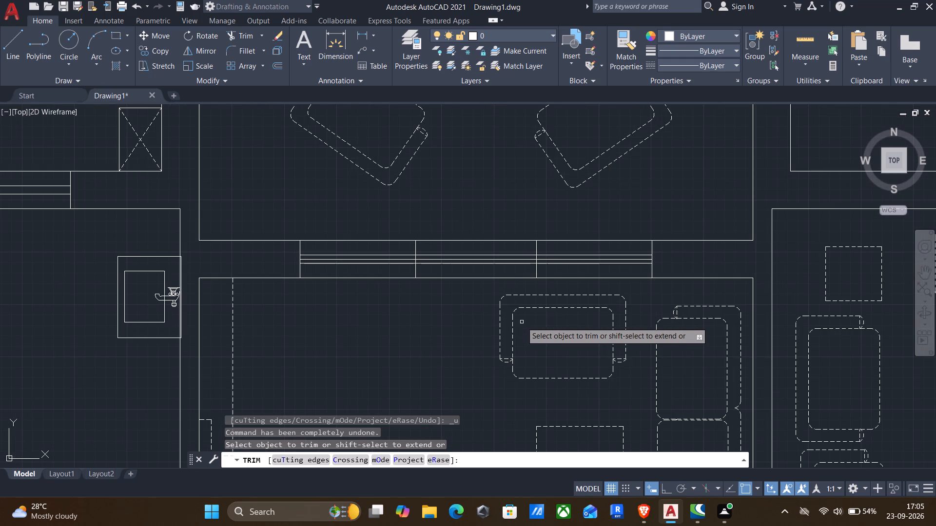
# Trim the south panel line out of the opening's west and east bays and the north panel line out of its middle bay.
pyautogui.moveTo(371, 264); pyautogui.dragTo(377, 264)
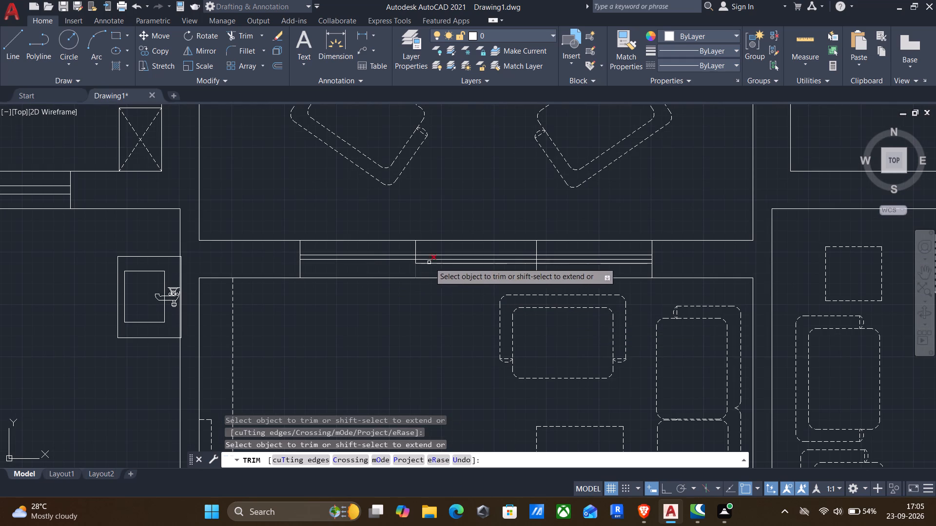
pyautogui.click(437, 255)
pyautogui.click(570, 265)
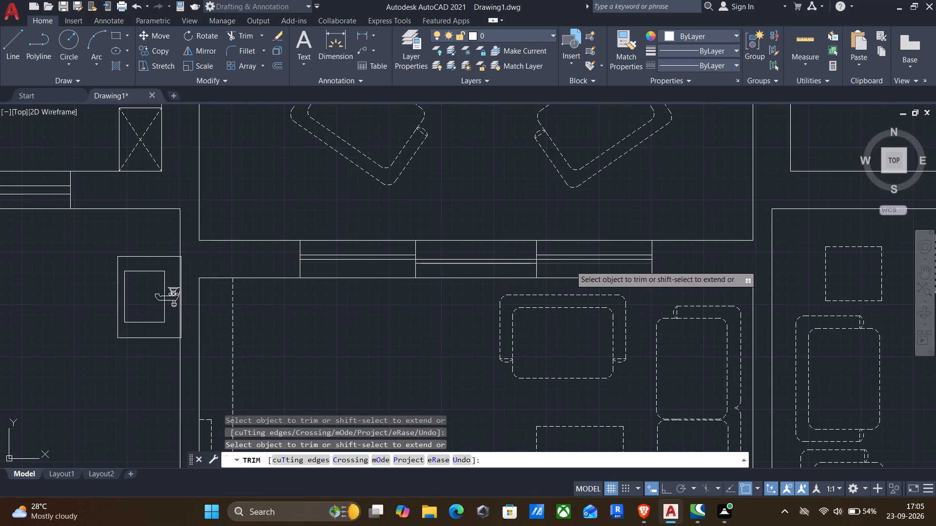
pyautogui.scroll(3, 580, 265)
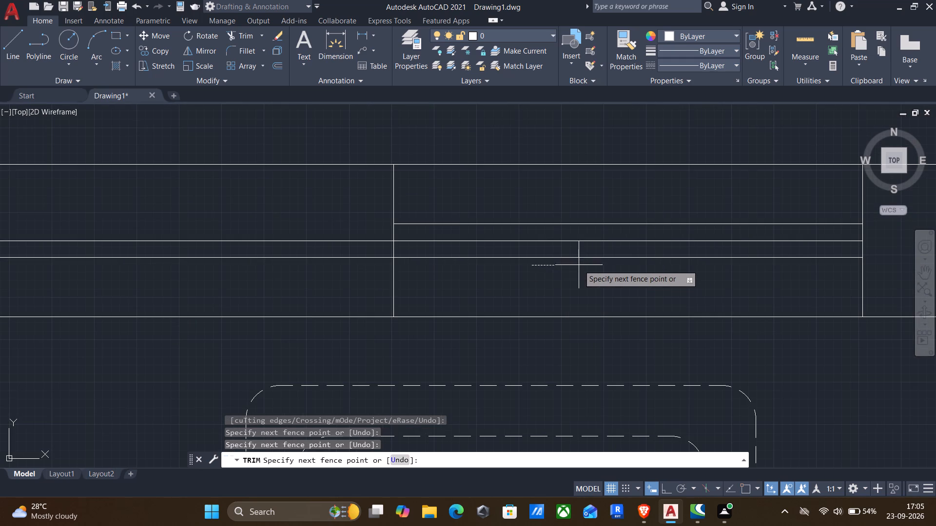
pyautogui.click(571, 257)
pyautogui.scroll(-3, 559, 274)
# Trim both bay divider lines back to the outer panel lines, removing their portions to the north and south wall faces.
pyautogui.moveTo(398, 332); pyautogui.dragTo(442, 332, button='middle')
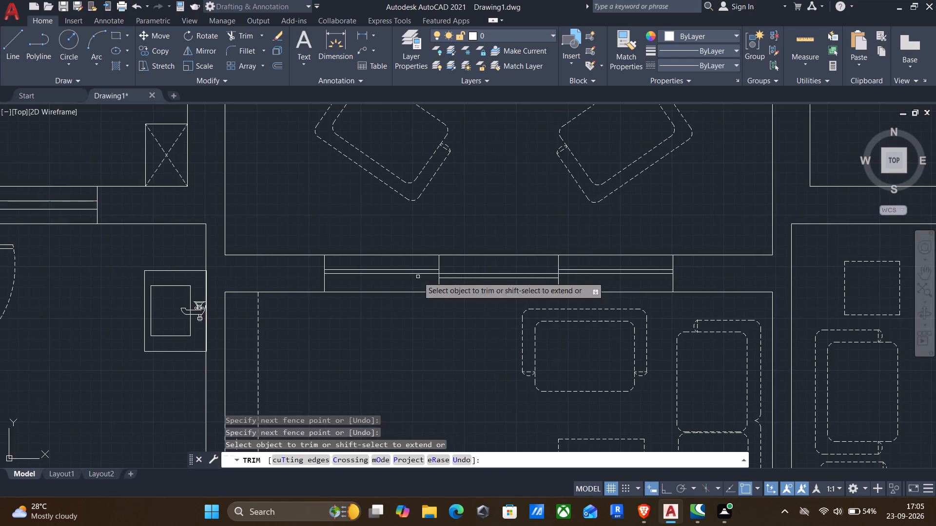
pyautogui.scroll(2, 418, 274)
pyautogui.moveTo(434, 239); pyautogui.dragTo(458, 244)
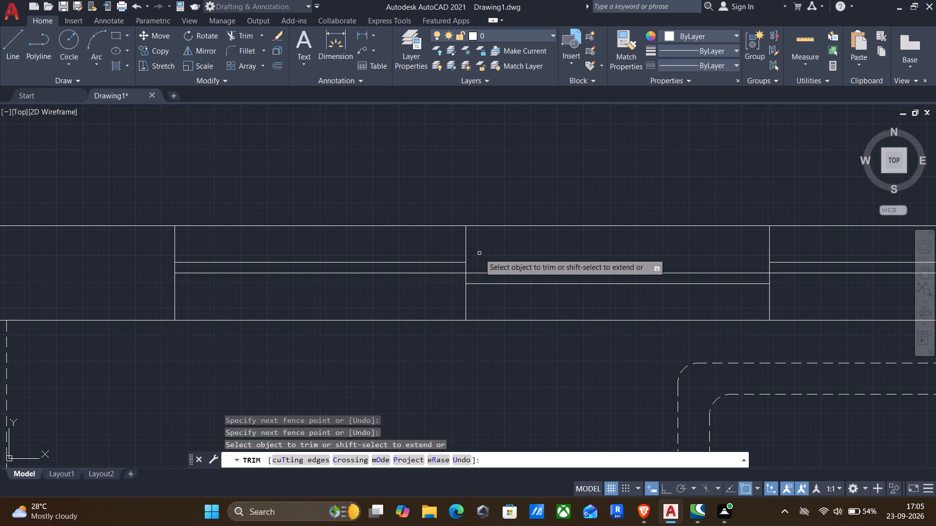
pyautogui.moveTo(482, 257); pyautogui.dragTo(427, 244)
pyautogui.moveTo(497, 309); pyautogui.dragTo(432, 304)
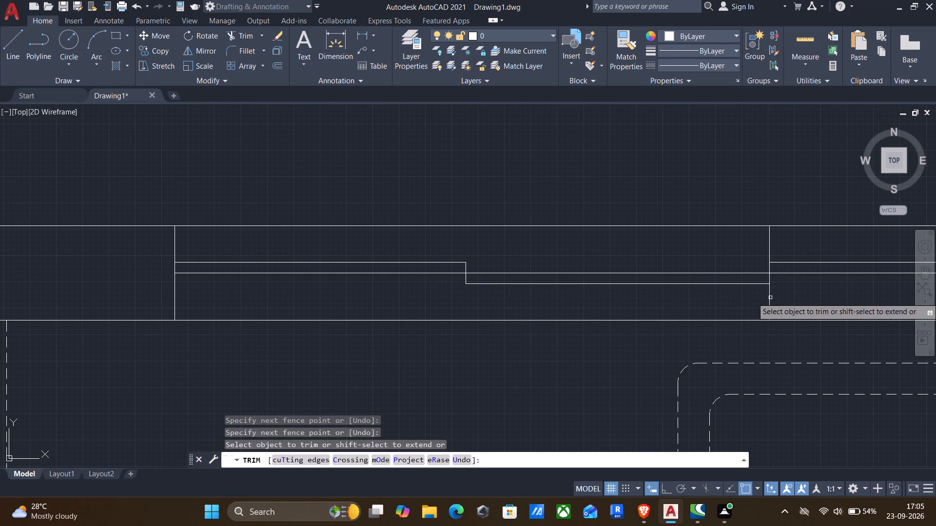
pyautogui.moveTo(784, 293); pyautogui.dragTo(734, 304)
pyautogui.moveTo(758, 248); pyautogui.dragTo(788, 243)
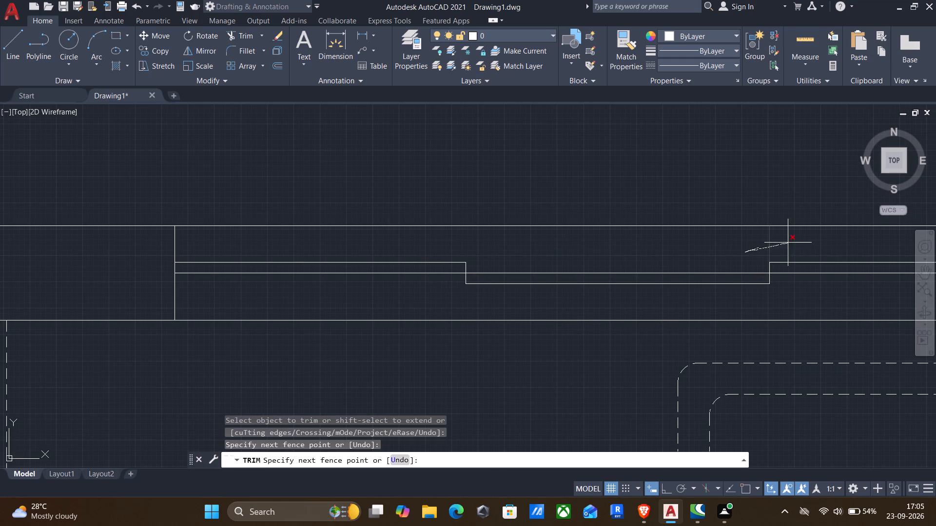
pyautogui.scroll(-2, 783, 252)
pyautogui.moveTo(659, 365); pyautogui.dragTo(626, 345, button='middle')
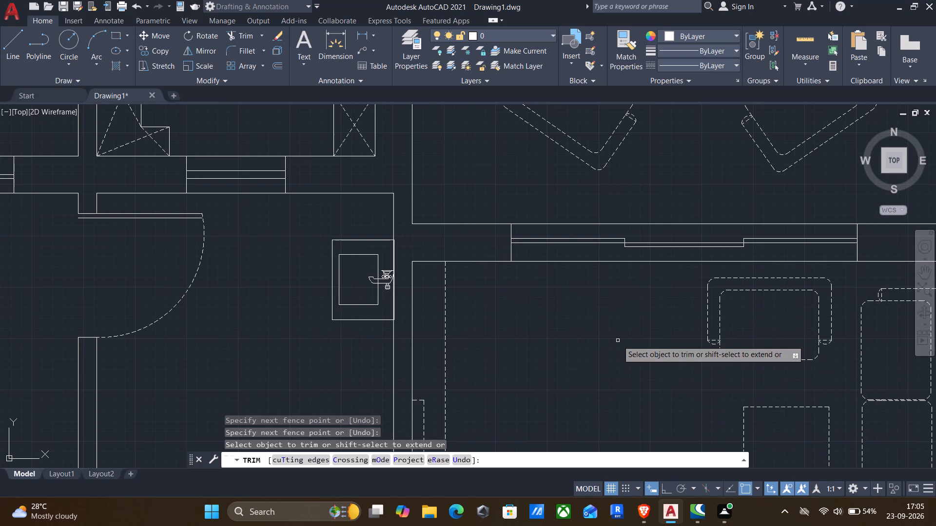
pyautogui.press('Escape')
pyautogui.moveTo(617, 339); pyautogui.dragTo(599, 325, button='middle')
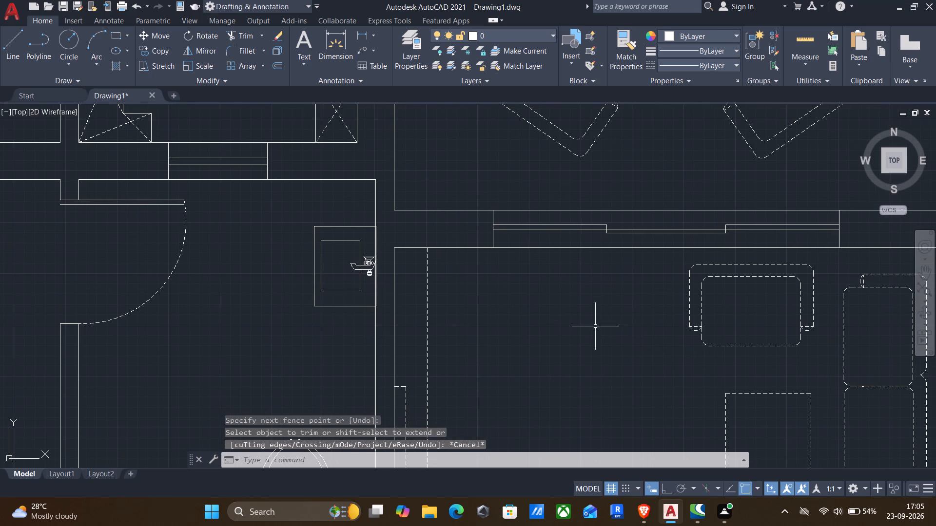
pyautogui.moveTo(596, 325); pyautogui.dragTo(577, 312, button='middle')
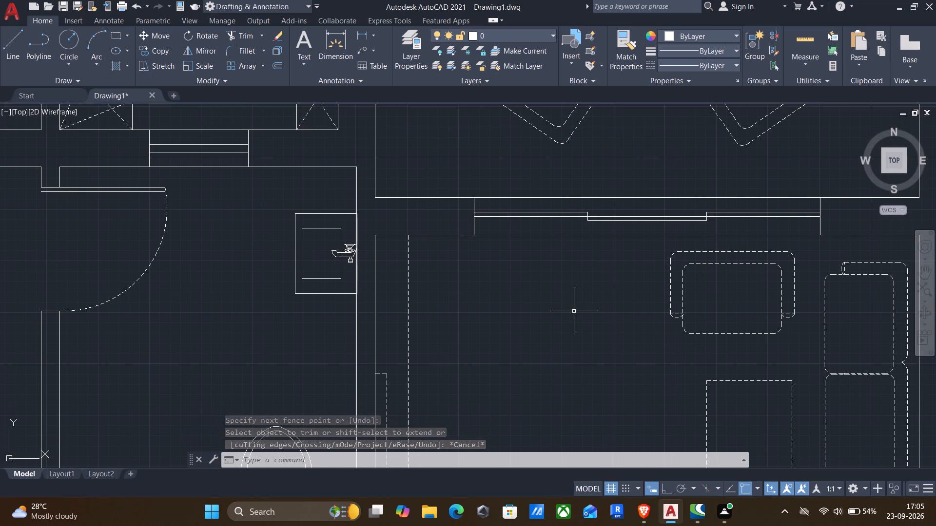